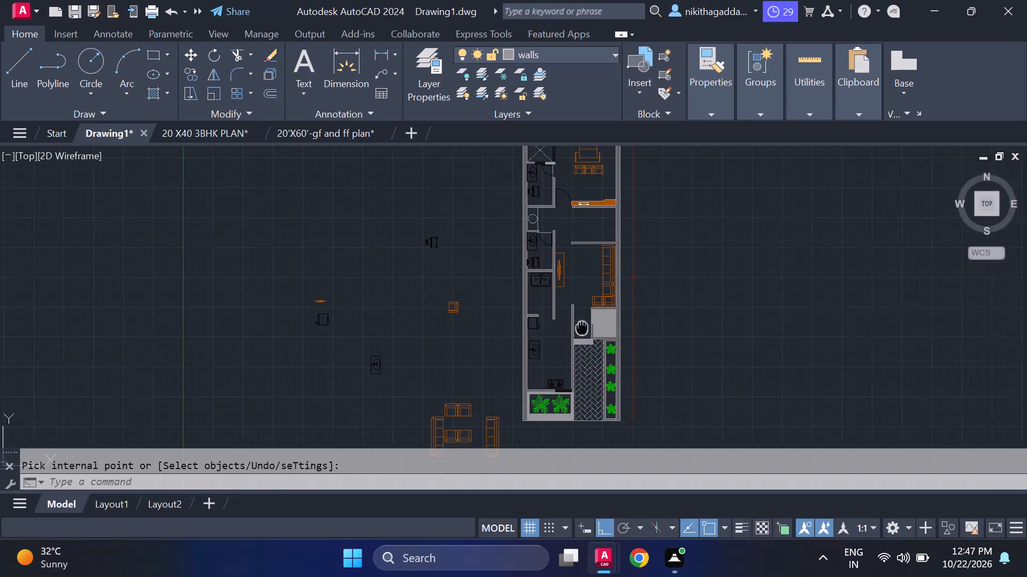
Draw a narrow three-sided line outline against the wall stub beside the filled enclosure, extending down to the entrance step.
scroll(557, 294, up, 2)
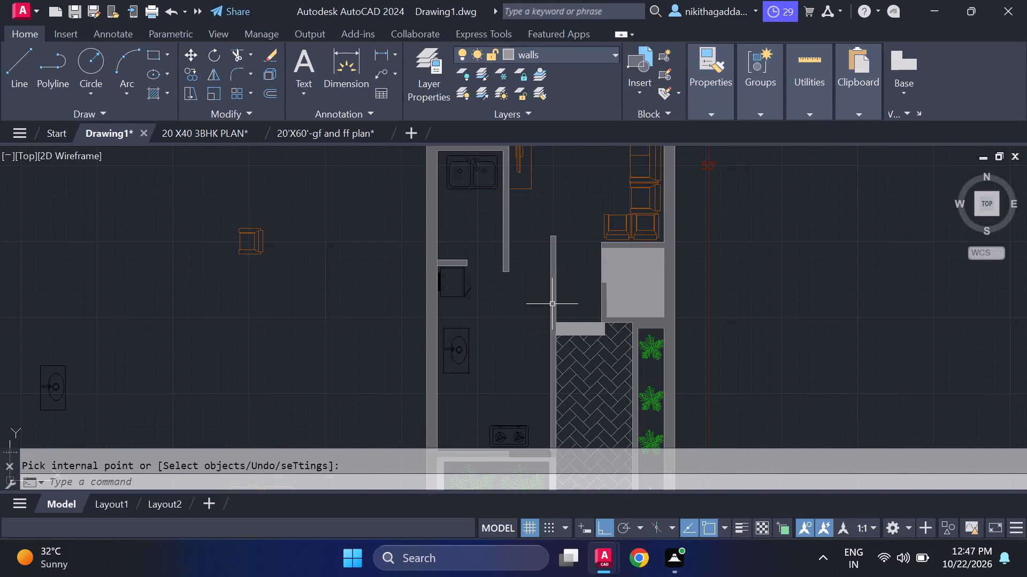
scroll(552, 304, up, 2)
middle_drag(624, 331, 532, 344)
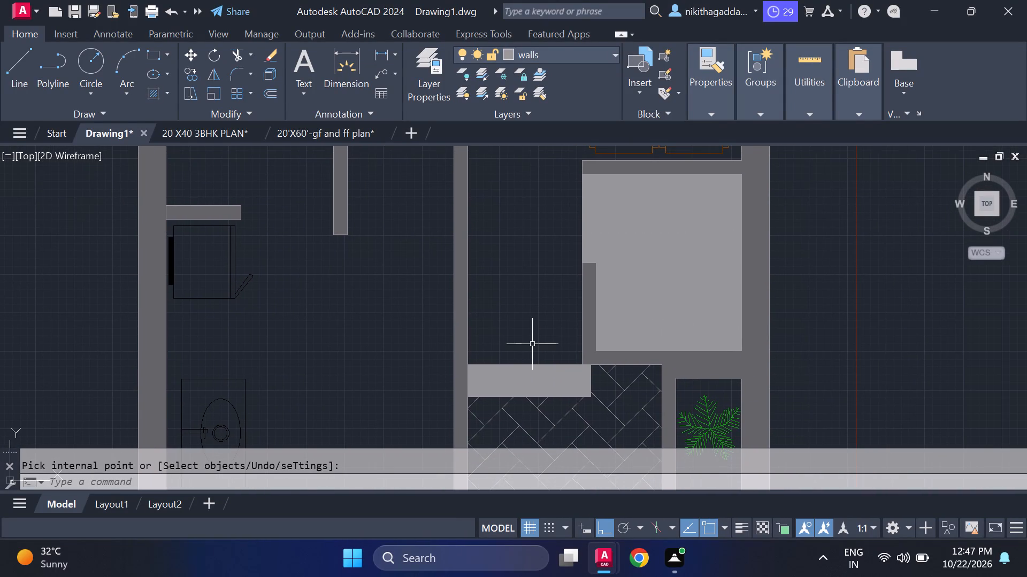
key(l)
key(Return)
scroll(539, 323, up, 2)
click(645, 176)
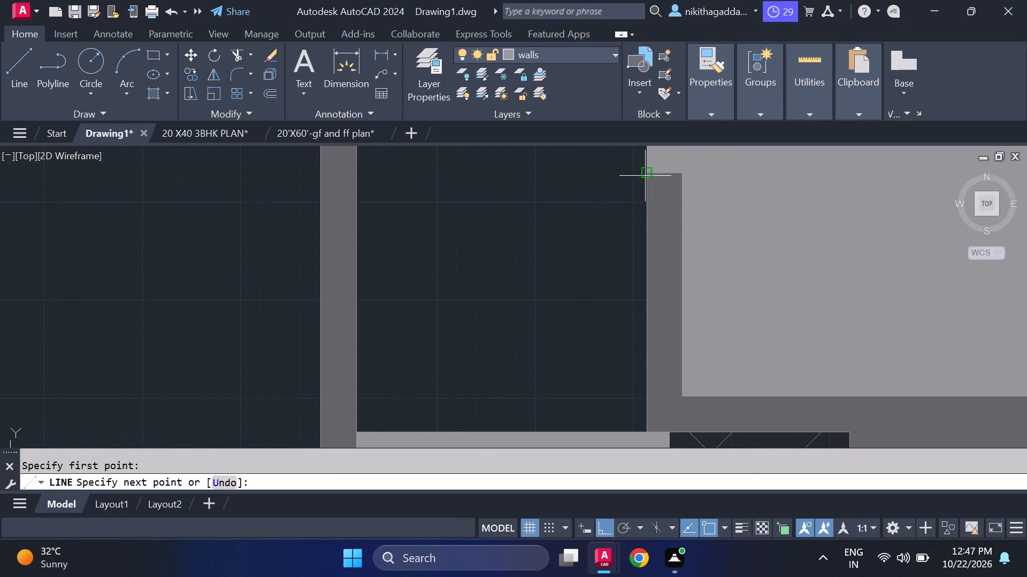
click(629, 180)
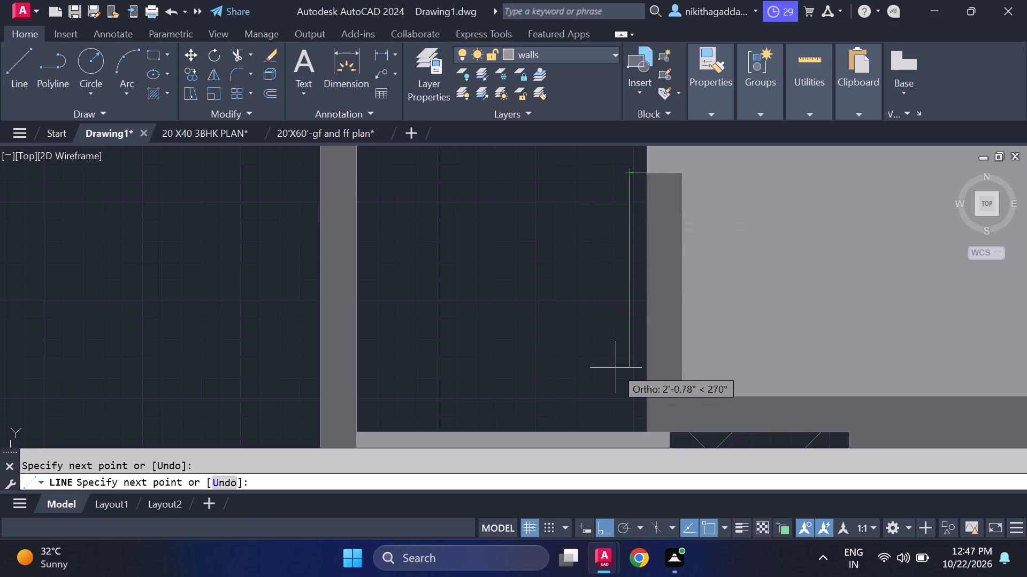
click(632, 429)
click(650, 429)
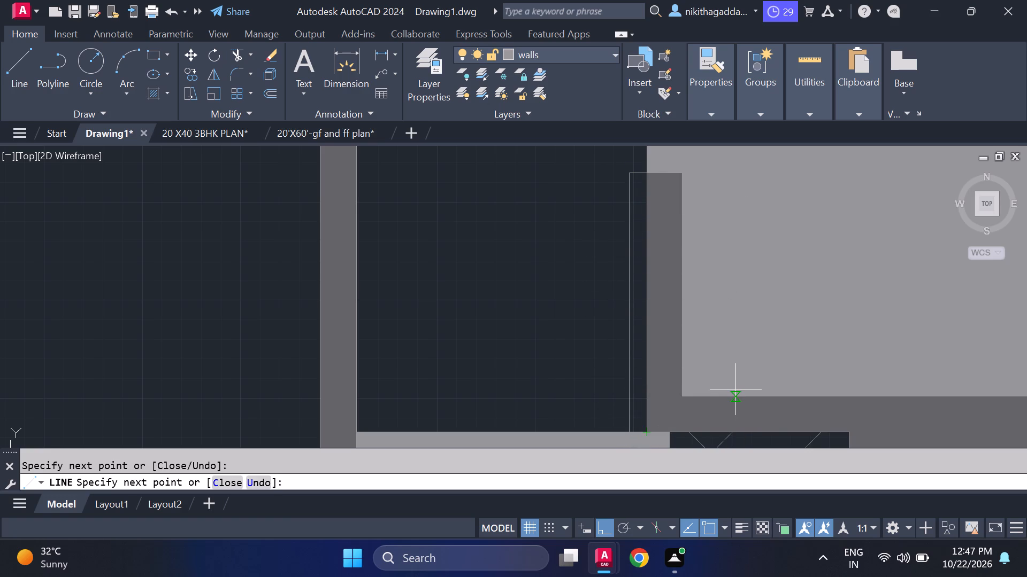
key(Escape)
key(F1)
key(Escape)
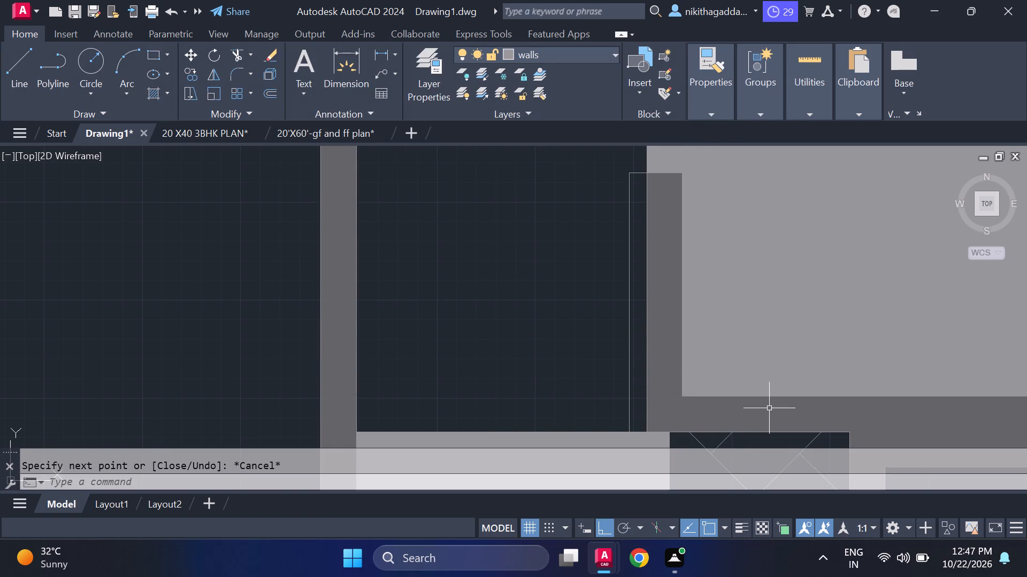
Switch to the 20'X60'-gf and ff plan drawing and examine its kitchen, toilet, bedroom and wardrobe layouts and fills.
scroll(734, 392, down, 4)
middle_drag(130, 228, 83, 301)
click(289, 133)
scroll(472, 285, down, 2)
scroll(474, 266, up, 2)
middle_drag(485, 216, 462, 289)
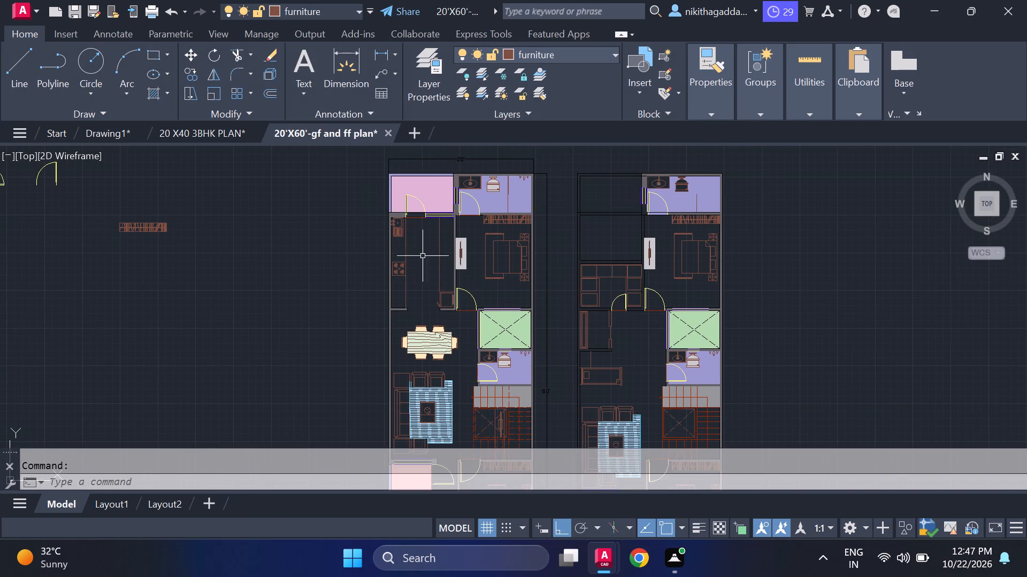
scroll(418, 260, up, 4)
scroll(295, 246, down, 2)
middle_drag(295, 245, 312, 330)
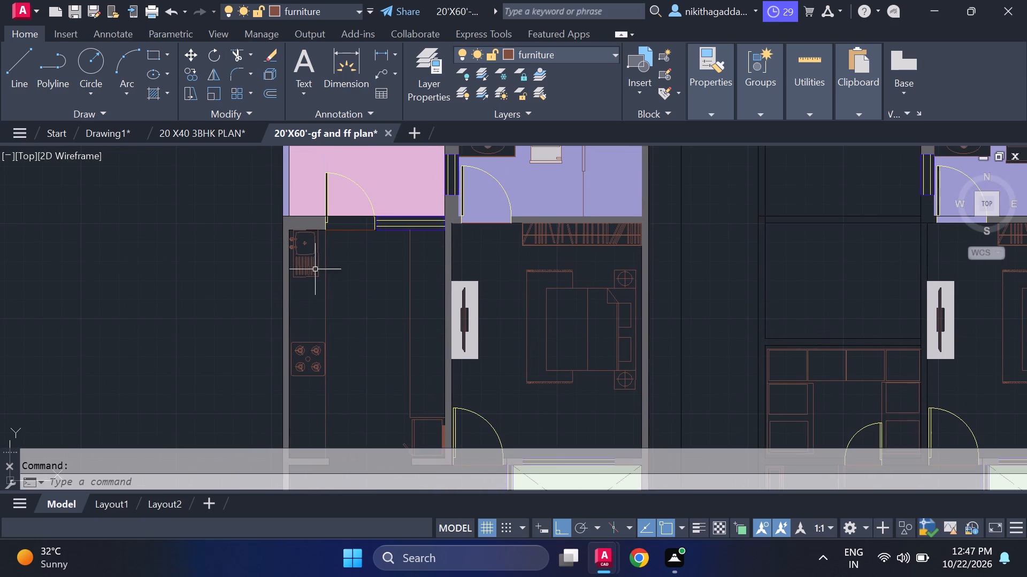
scroll(302, 236, up, 3)
scroll(303, 259, down, 4)
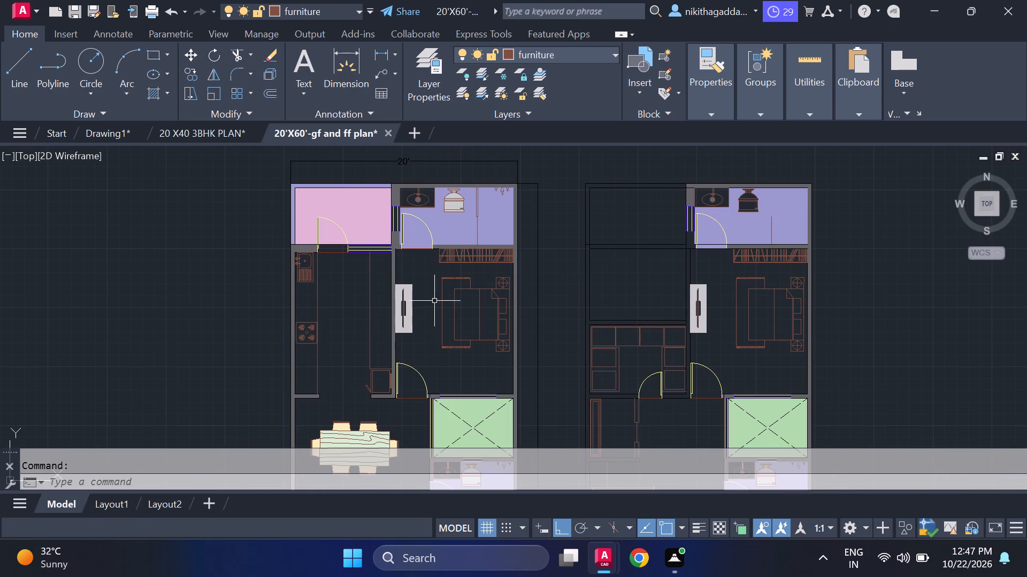
scroll(432, 200, up, 5)
scroll(265, 252, down, 2)
middle_drag(266, 251, 269, 302)
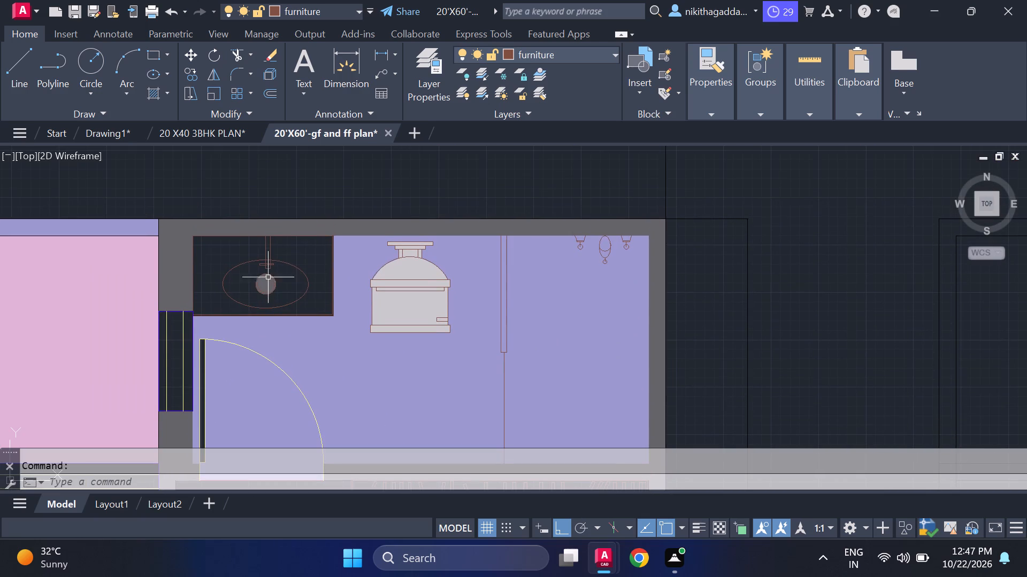
scroll(584, 254, up, 2)
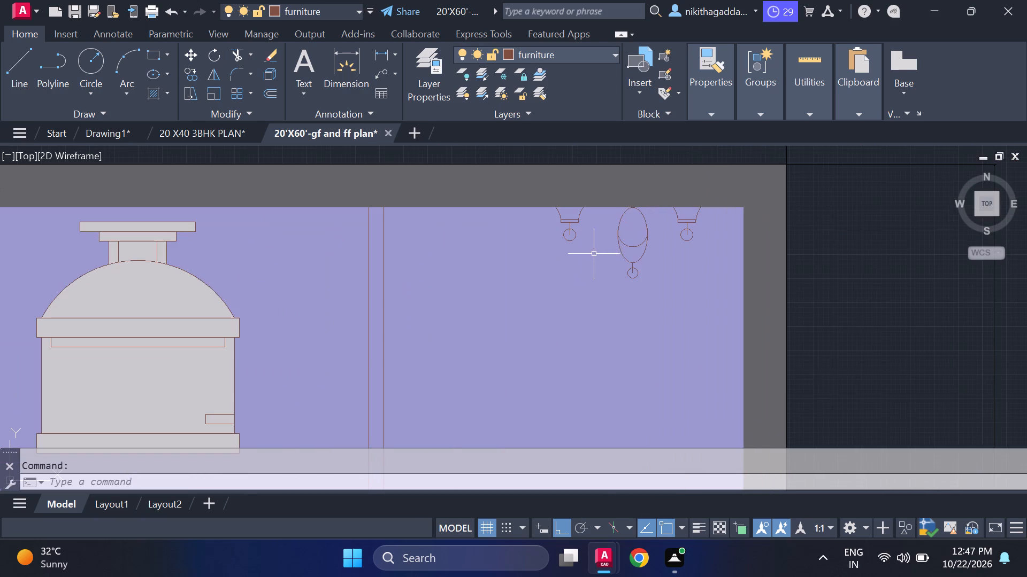
scroll(624, 253, down, 4)
middle_drag(626, 370, 568, 233)
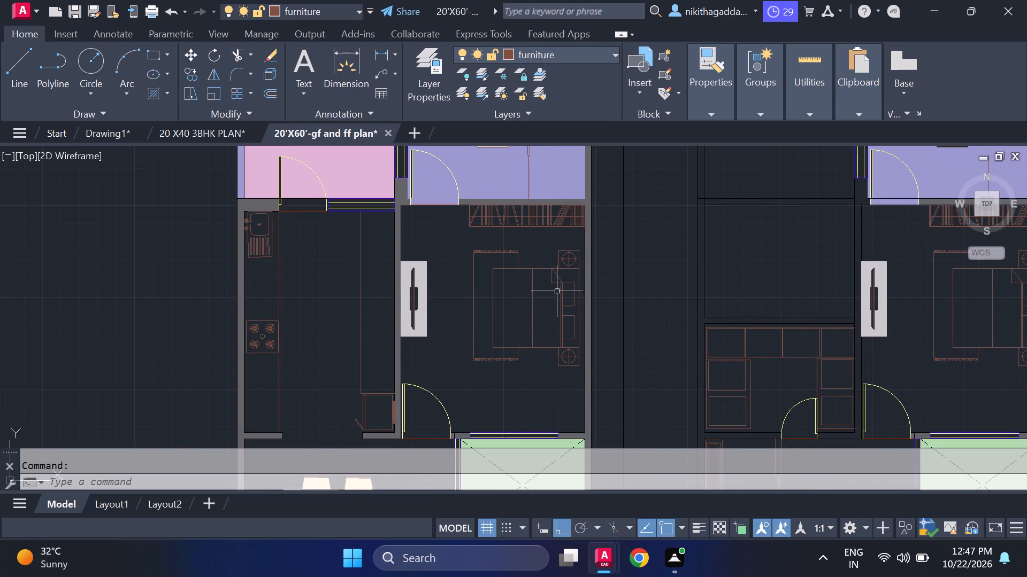
scroll(507, 307, up, 3)
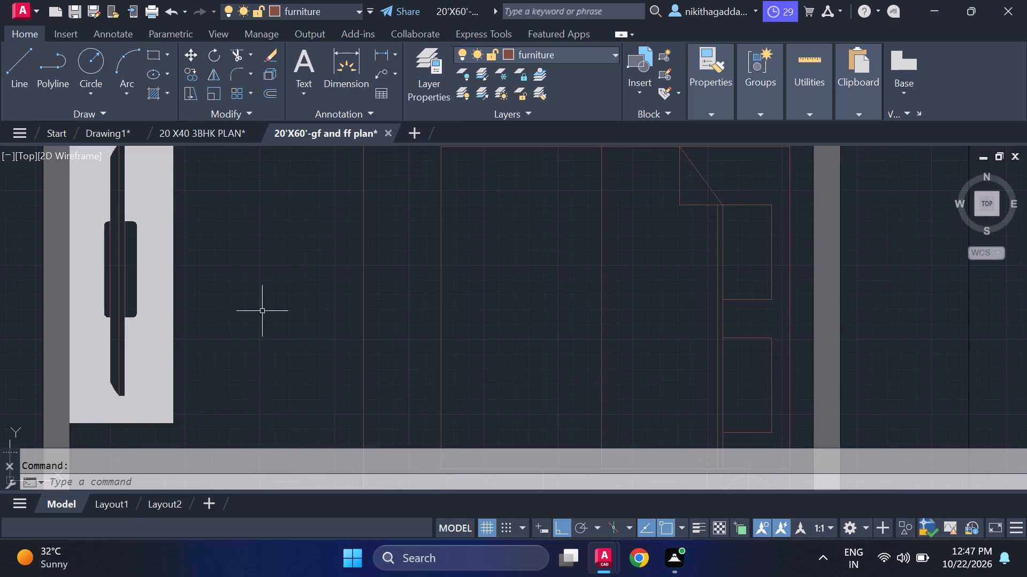
scroll(199, 300, down, 3)
middle_drag(279, 340, 318, 200)
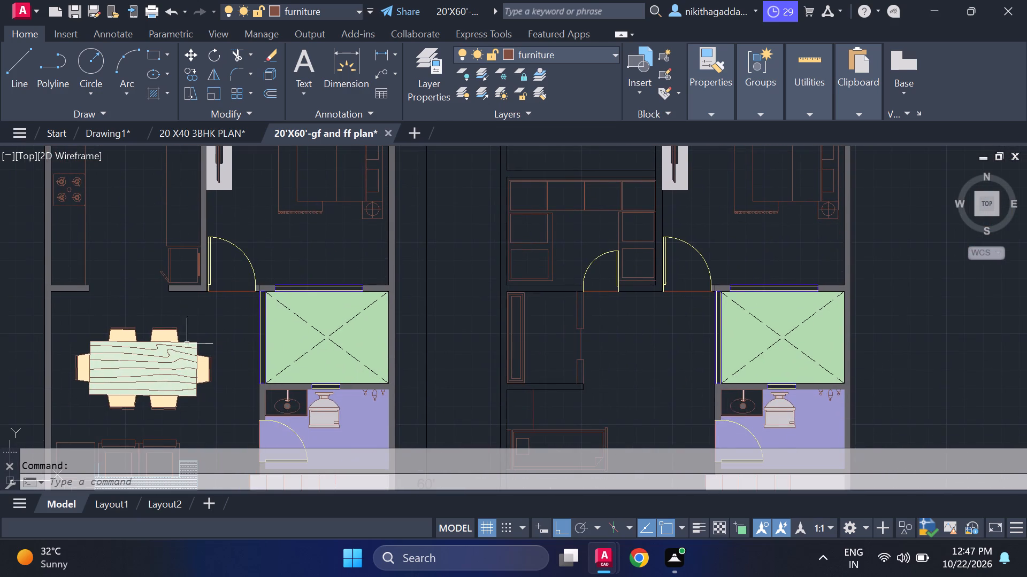
Examine the dining, living, staircase, front bedroom, car parking and planted garden areas of the plan with the parked car.
scroll(121, 388, up, 2)
middle_drag(129, 389, 259, 344)
scroll(269, 332, down, 4)
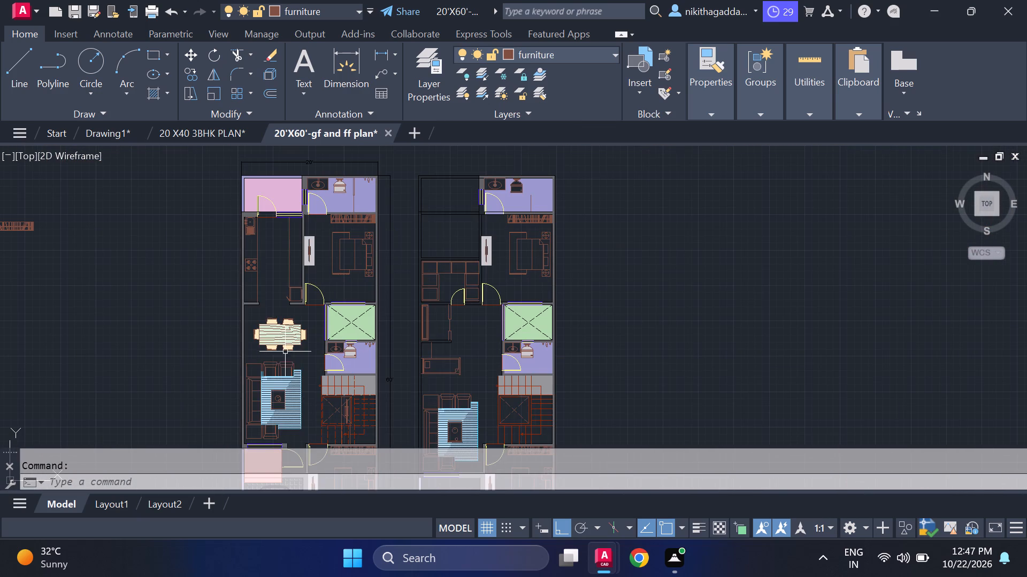
middle_drag(293, 377, 303, 317)
scroll(240, 336, up, 3)
middle_drag(342, 357, 298, 325)
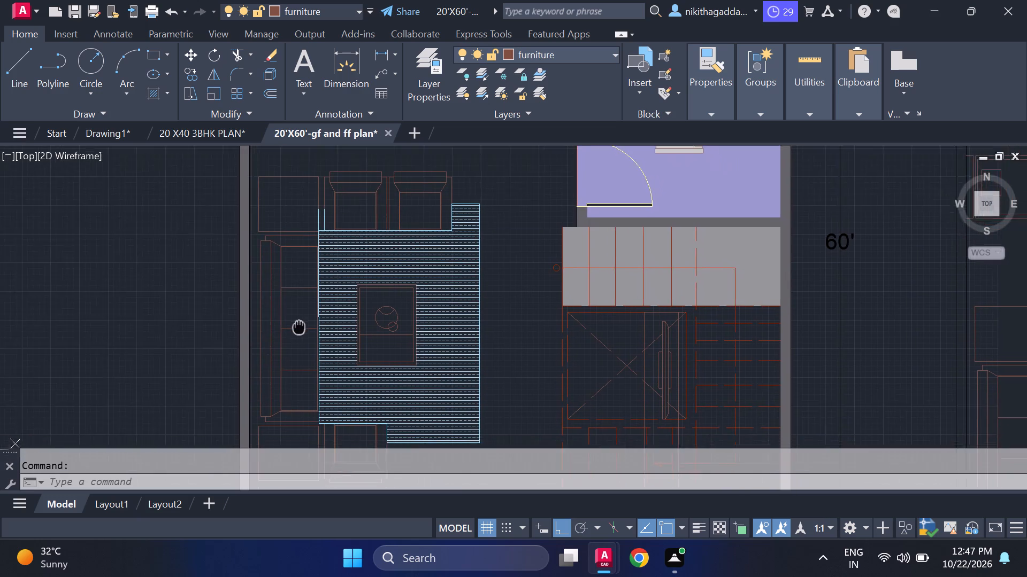
middle_drag(298, 325, 280, 314)
scroll(363, 283, down, 3)
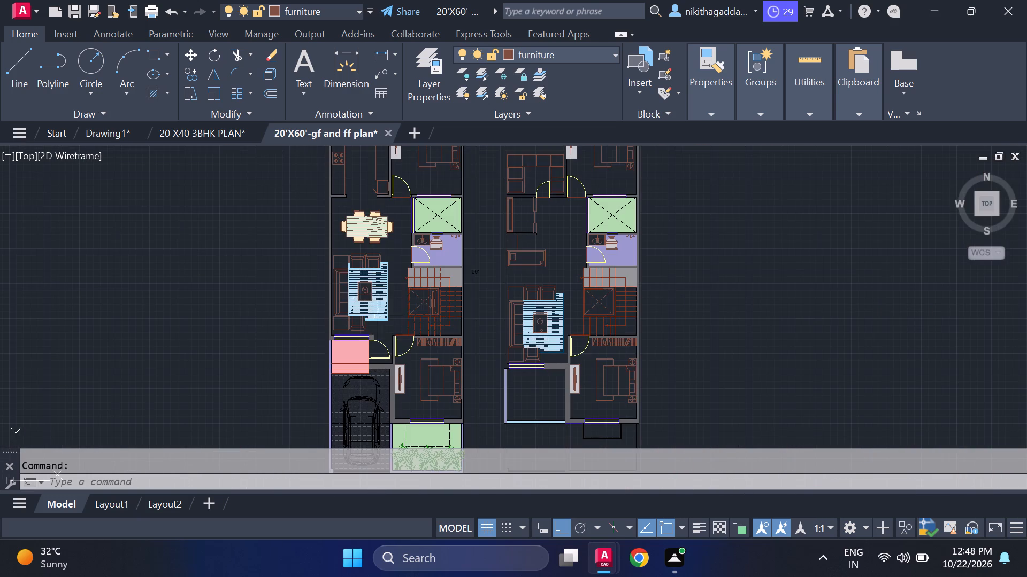
scroll(463, 308, up, 4)
scroll(270, 289, down, 4)
middle_drag(272, 341, 285, 295)
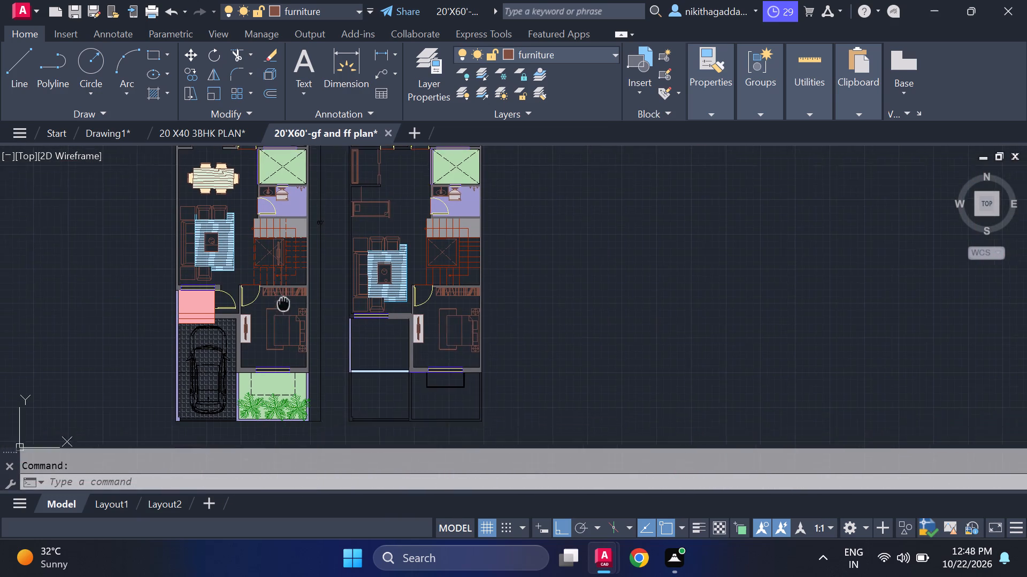
middle_drag(285, 295, 295, 258)
middle_drag(204, 248, 213, 267)
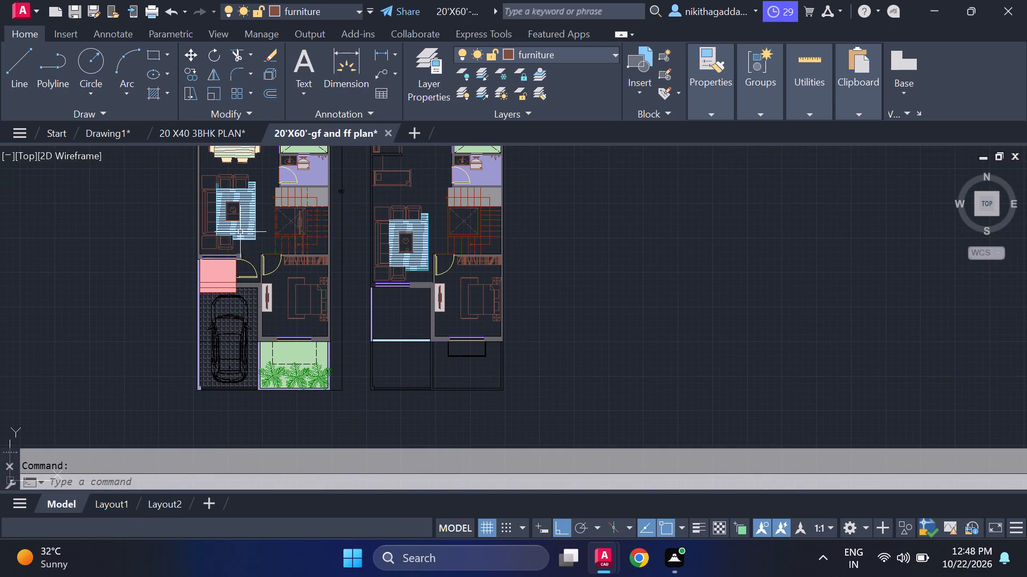
scroll(300, 290, up, 3)
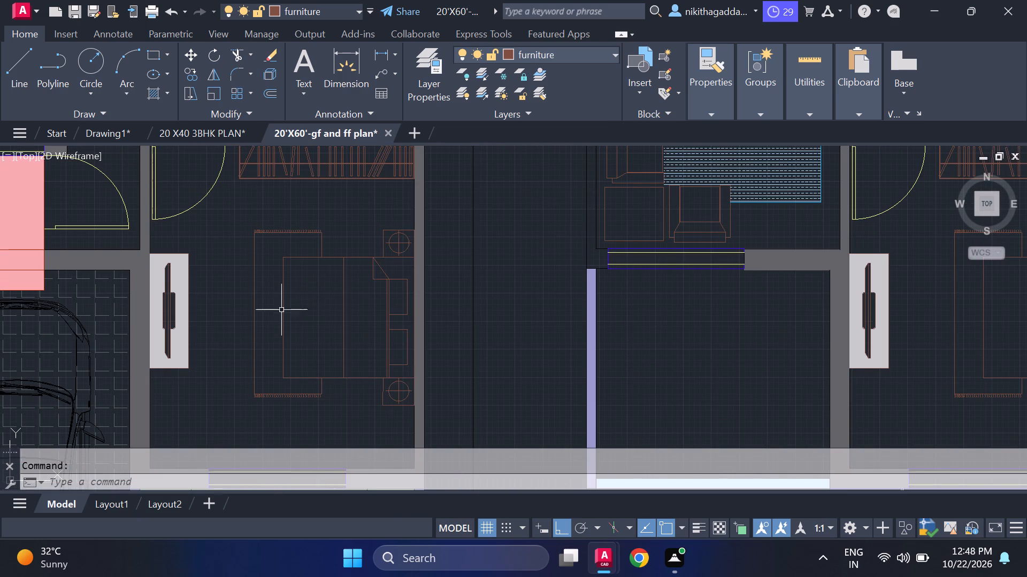
middle_drag(327, 227, 341, 288)
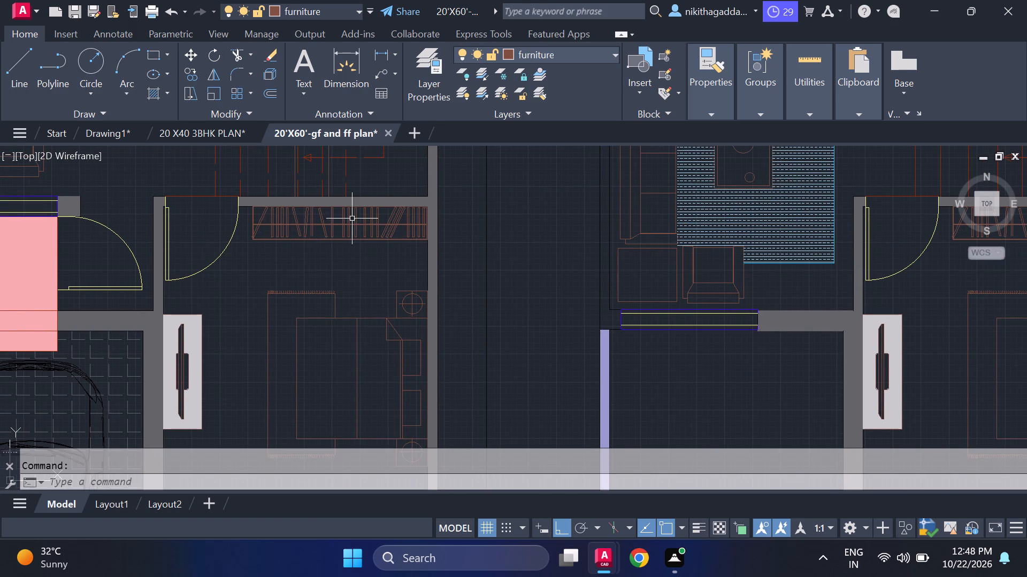
middle_drag(203, 339, 310, 216)
scroll(298, 235, down, 1)
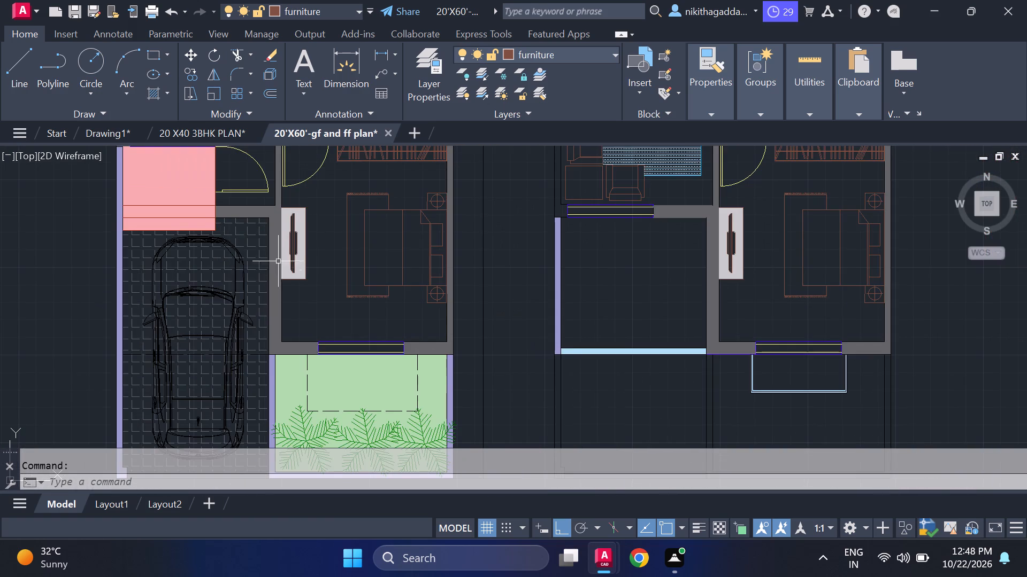
middle_drag(254, 307, 304, 239)
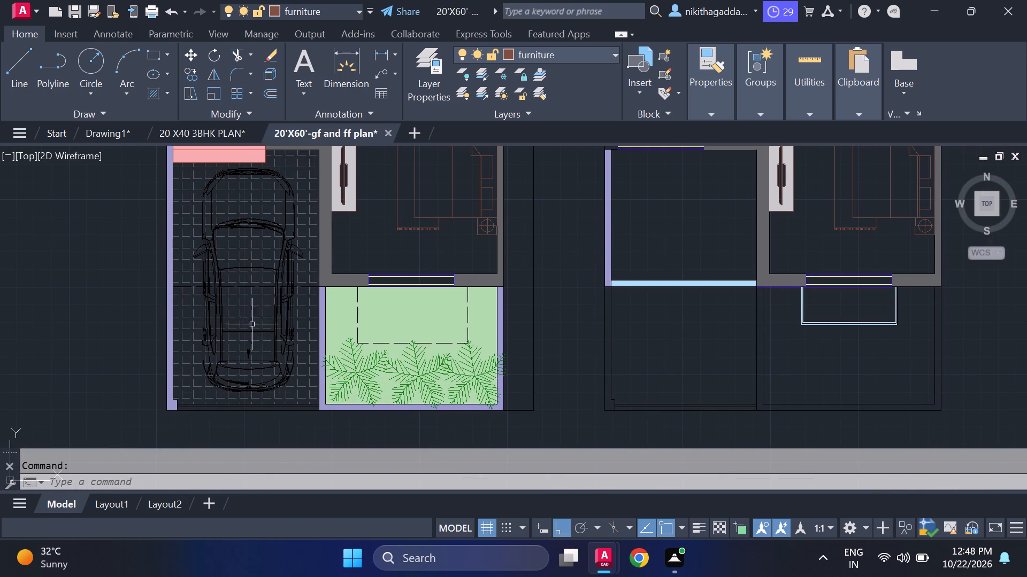
scroll(207, 250, up, 2)
scroll(232, 264, down, 4)
middle_drag(240, 258, 244, 329)
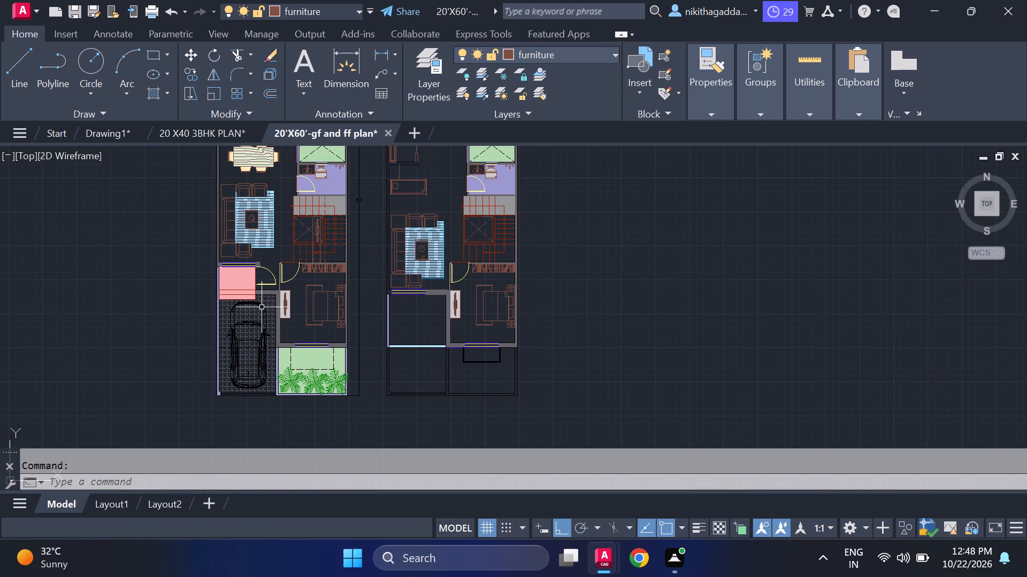
Examine the second floor plan's rooms, shaft, toilet and staircase, and compare them with the adjacent plan.
middle_drag(442, 295, 401, 376)
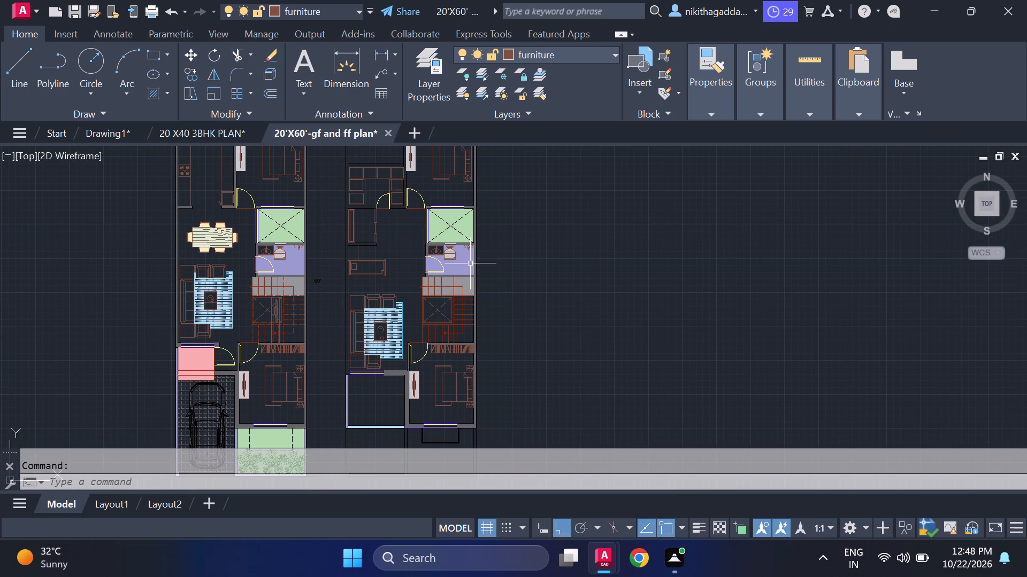
middle_drag(470, 263, 478, 325)
scroll(463, 310, up, 2)
middle_drag(463, 310, 464, 329)
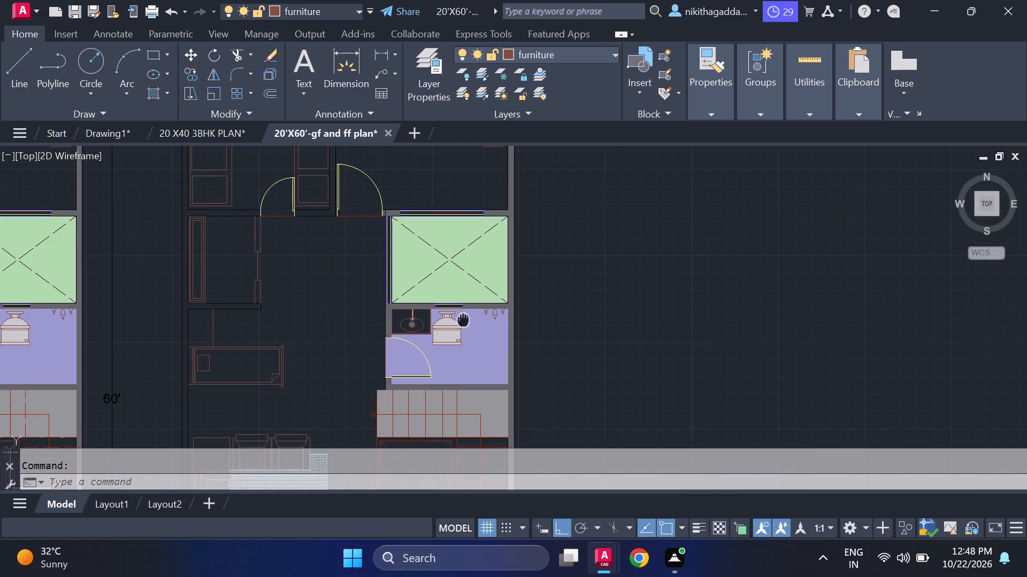
middle_drag(464, 329, 481, 411)
scroll(481, 411, down, 4)
scroll(448, 370, up, 3)
middle_drag(448, 370, 352, 230)
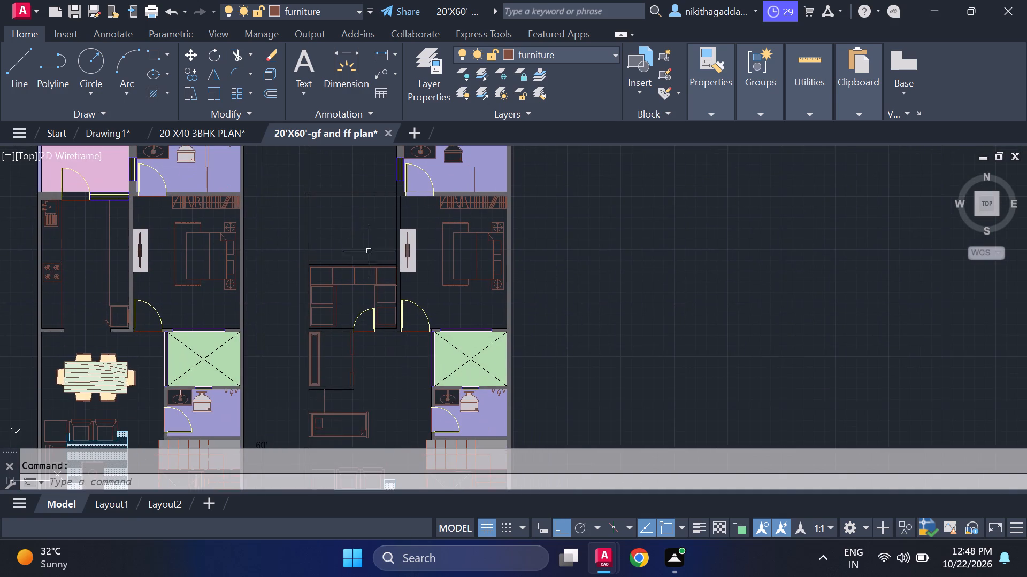
scroll(386, 277, up, 2)
scroll(386, 277, down, 4)
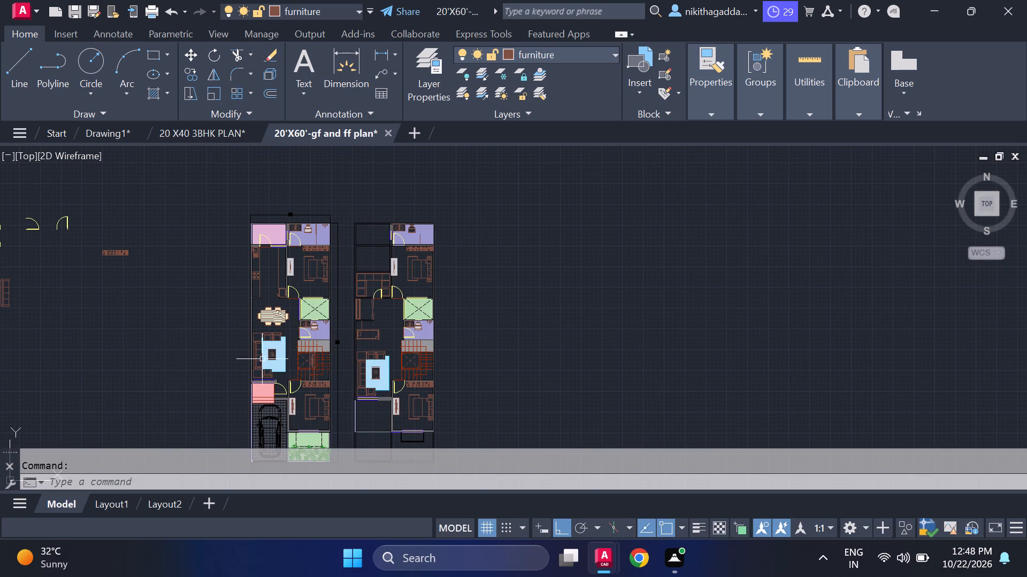
scroll(273, 357, up, 2)
scroll(288, 355, down, 1)
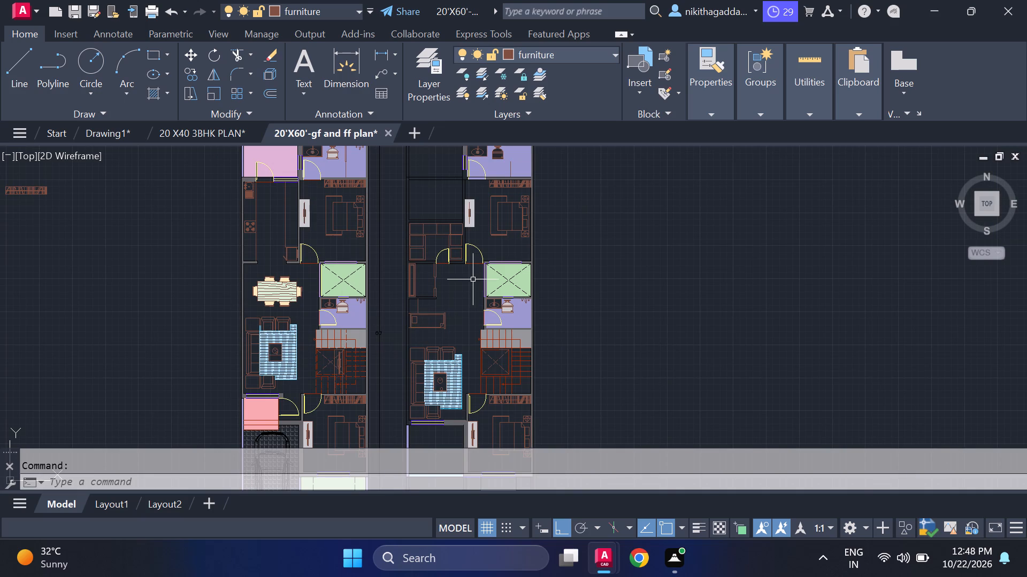
Switch to the 20 X40 3BHK PLAN drawing and examine the room layout and labels on its Layout1 sheet.
click(177, 131)
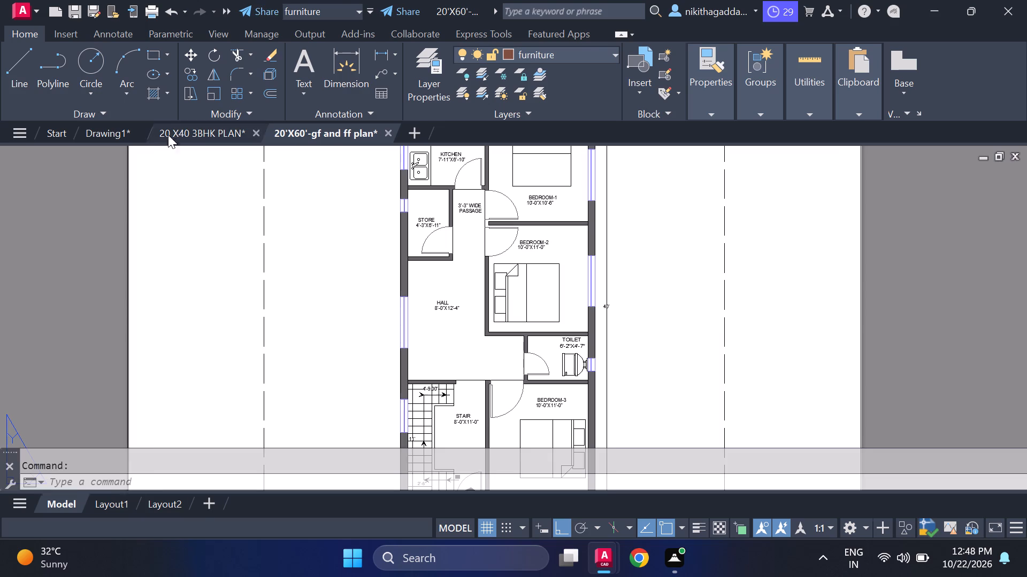
click(23, 131)
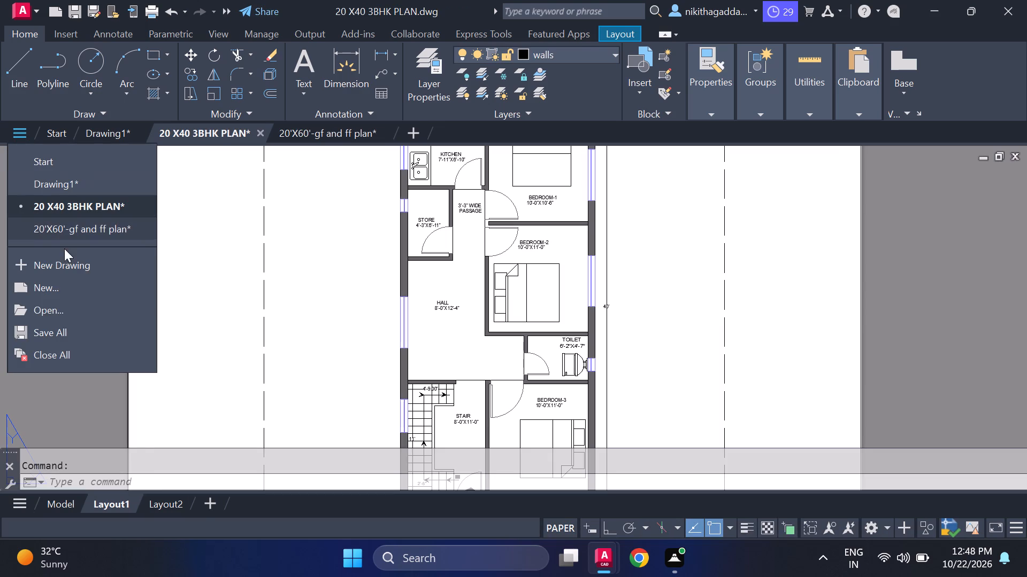
scroll(721, 324, down, 3)
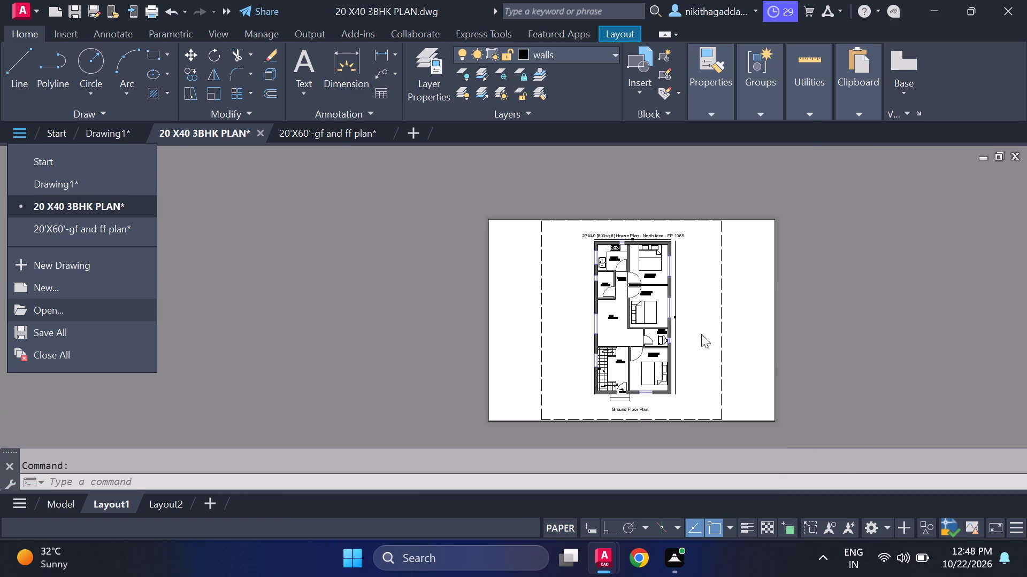
scroll(687, 323, up, 3)
middle_drag(687, 323, 573, 330)
scroll(561, 322, down, 2)
scroll(583, 278, up, 2)
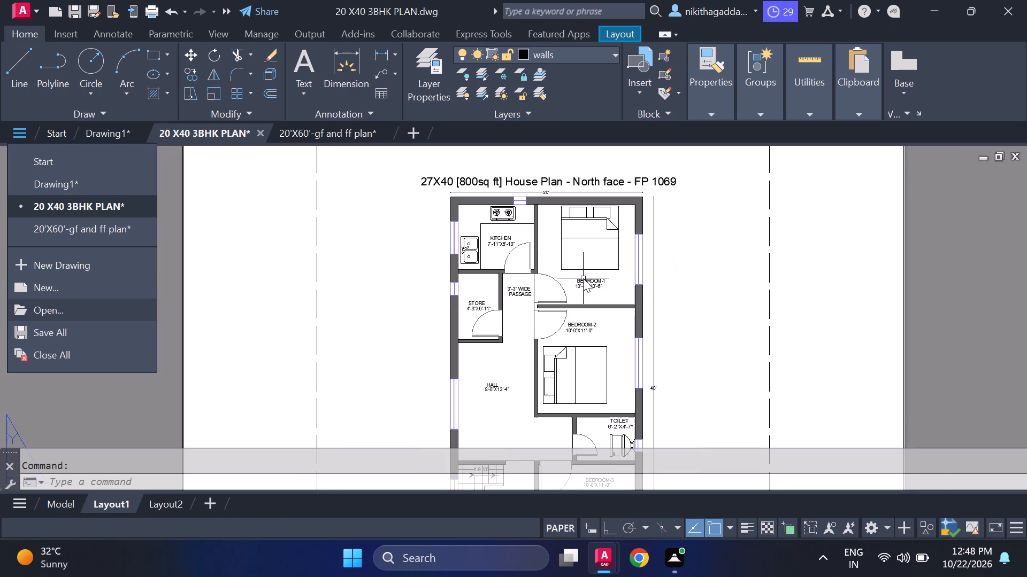
scroll(610, 284, down, 3)
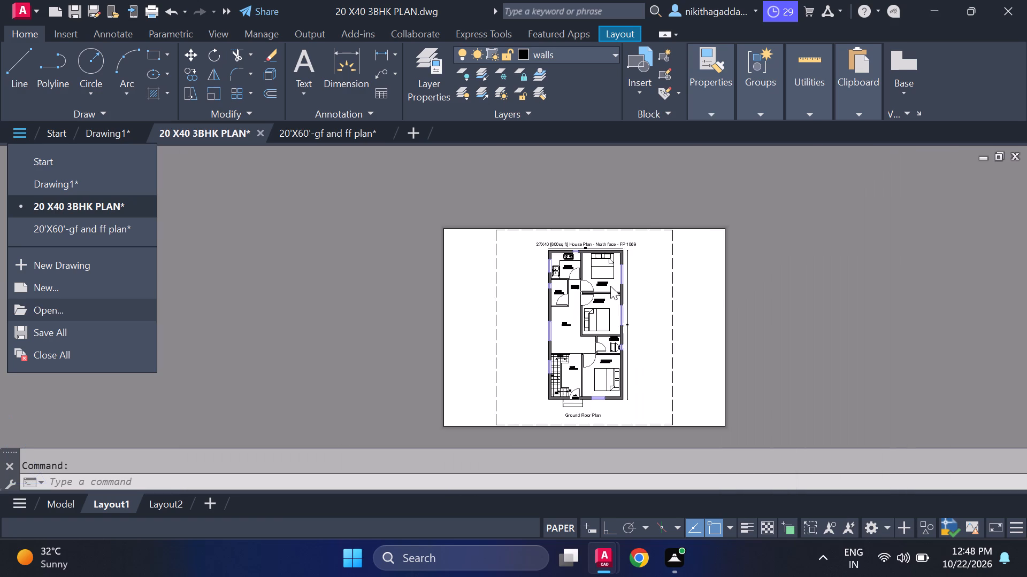
scroll(610, 286, up, 3)
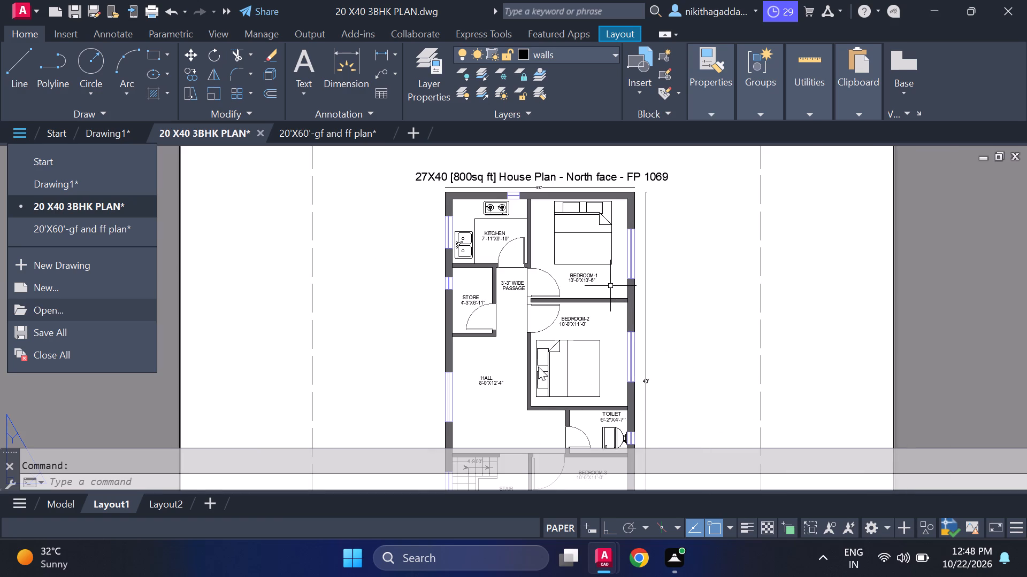
Open the 32' x 37' Ground column placement drawing and display its model space.
click(141, 389)
key(Escape)
key(Escape)
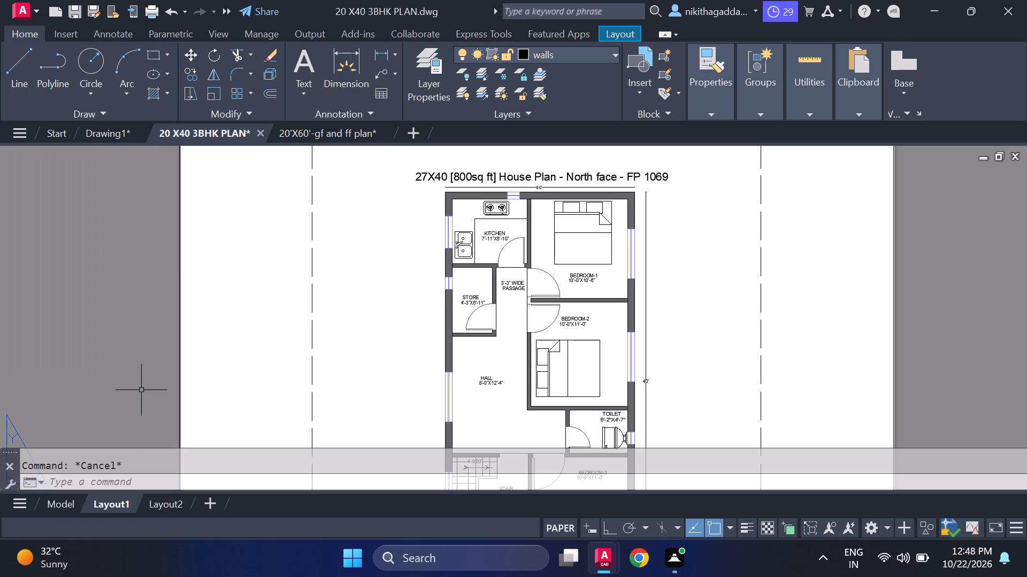
click(12, 135)
click(54, 312)
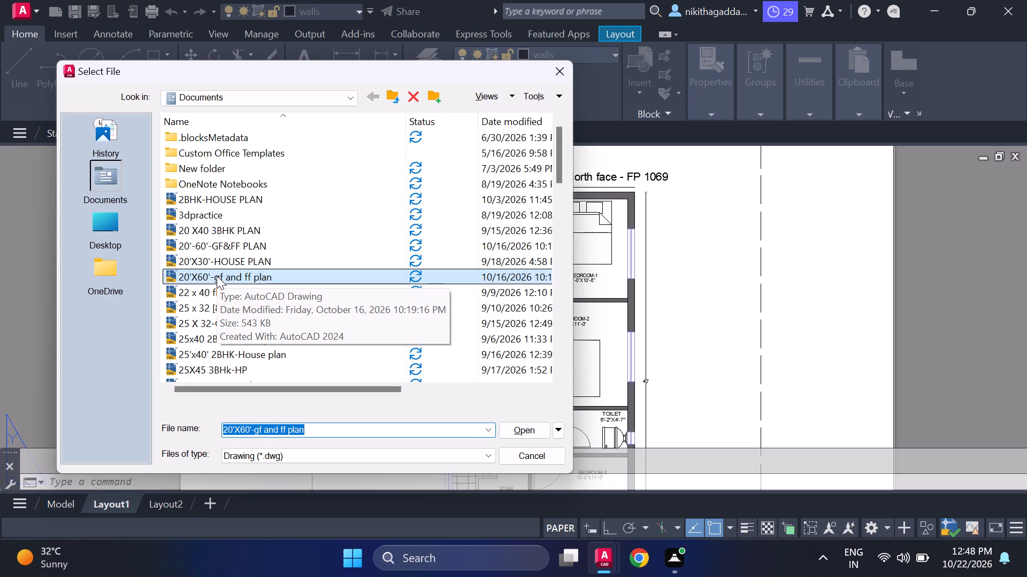
scroll(235, 261, down, 2)
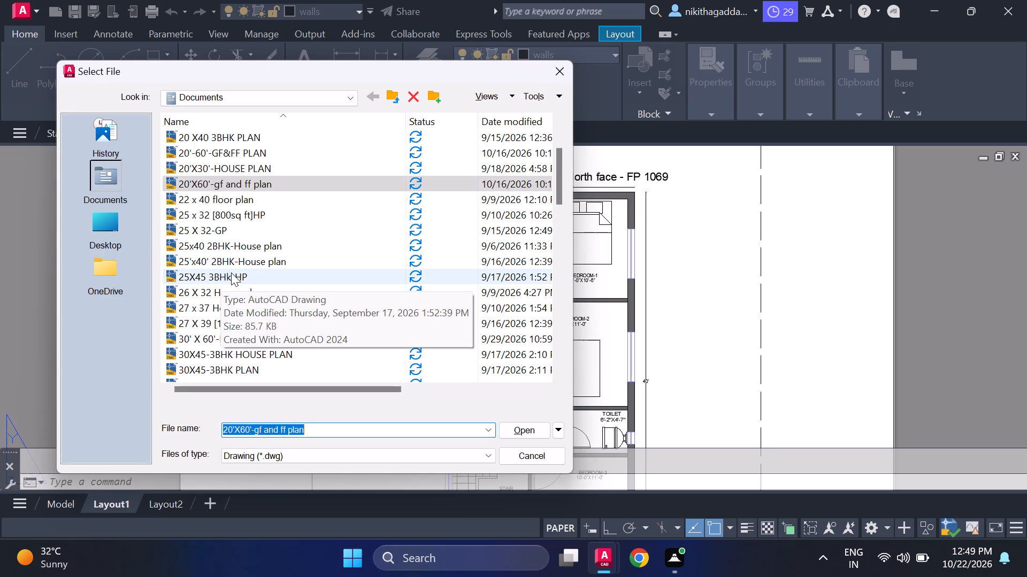
scroll(239, 285, down, 1)
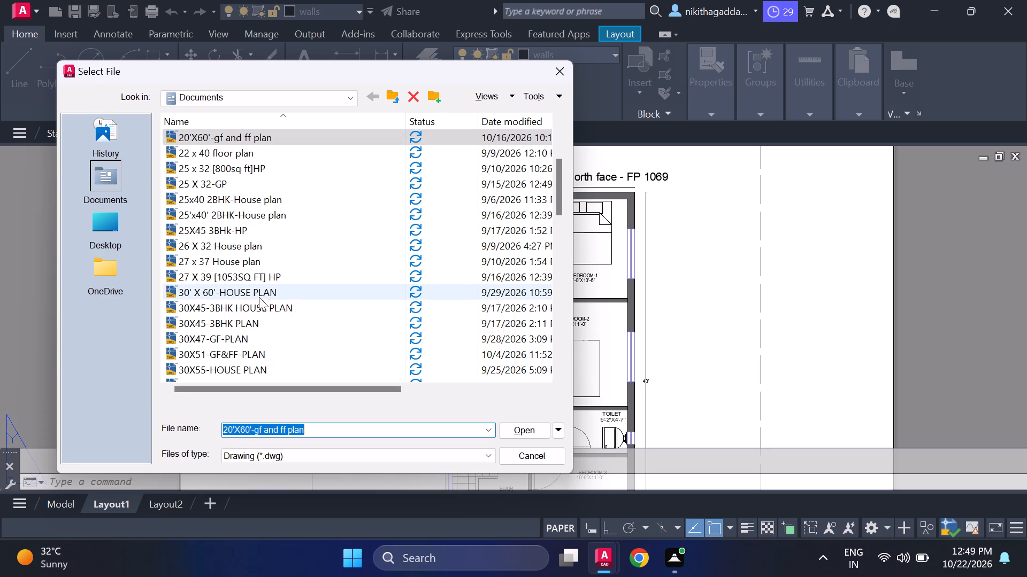
scroll(240, 348, down, 1)
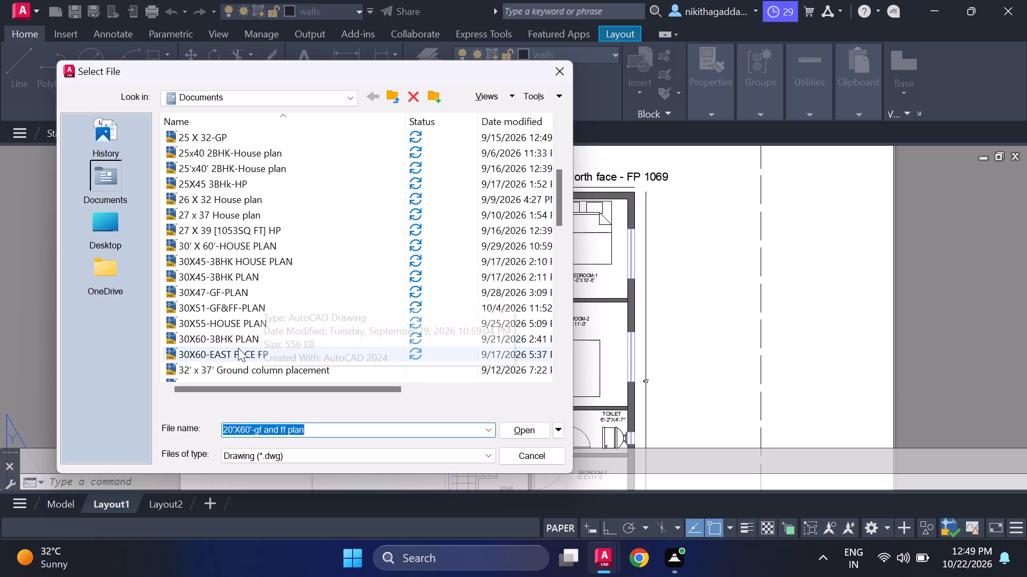
scroll(232, 345, down, 1)
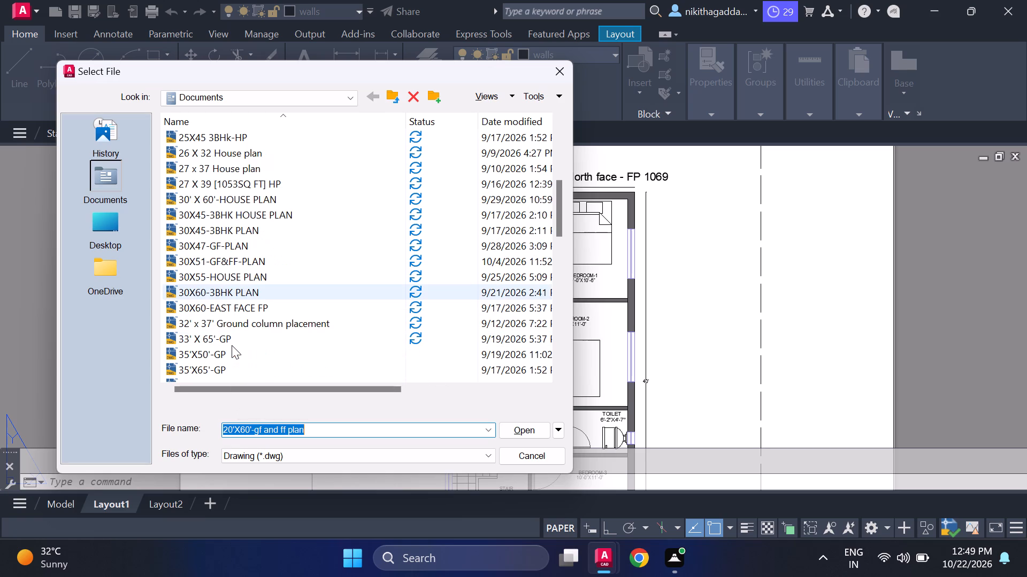
click(229, 326)
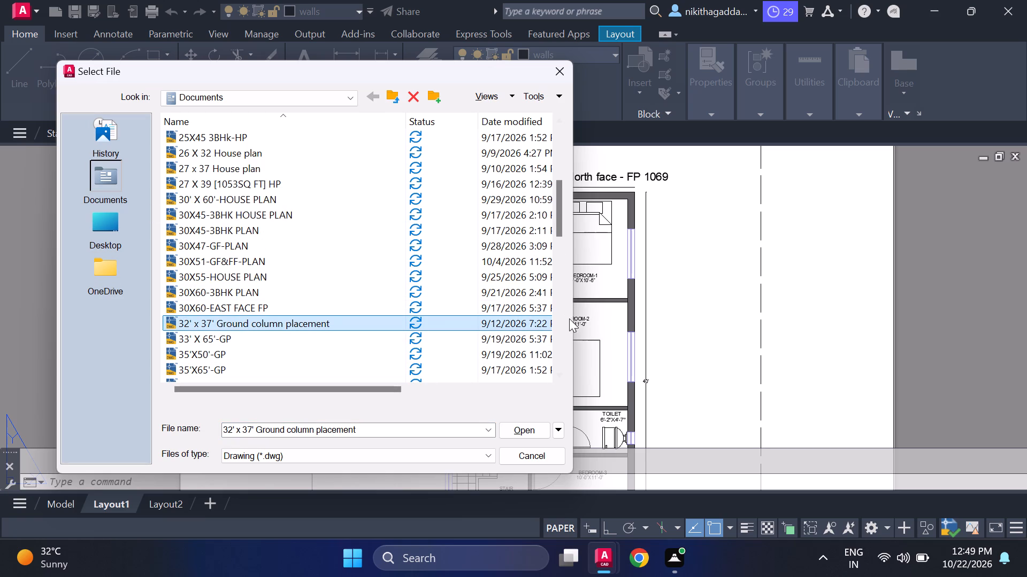
click(530, 424)
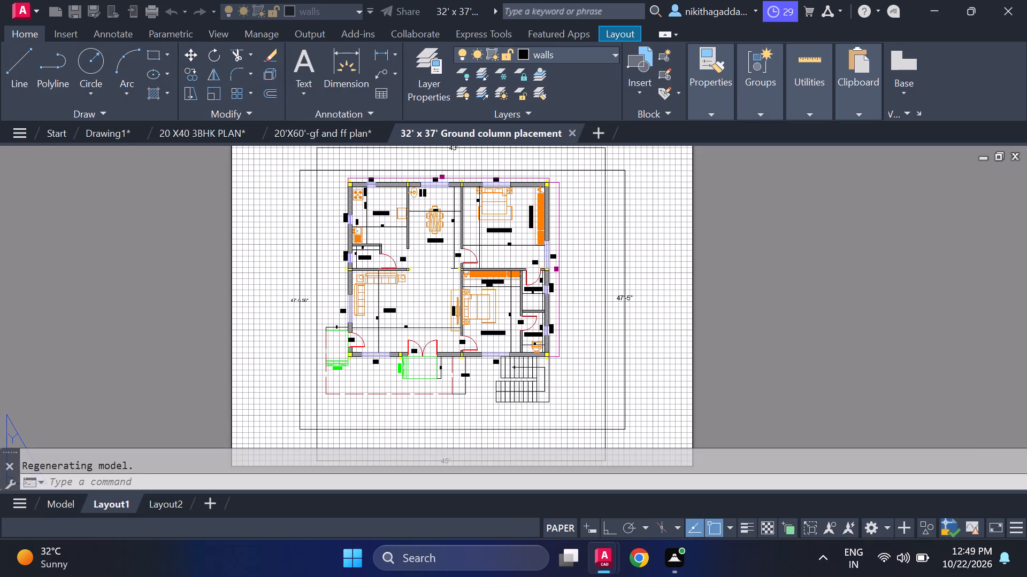
click(50, 496)
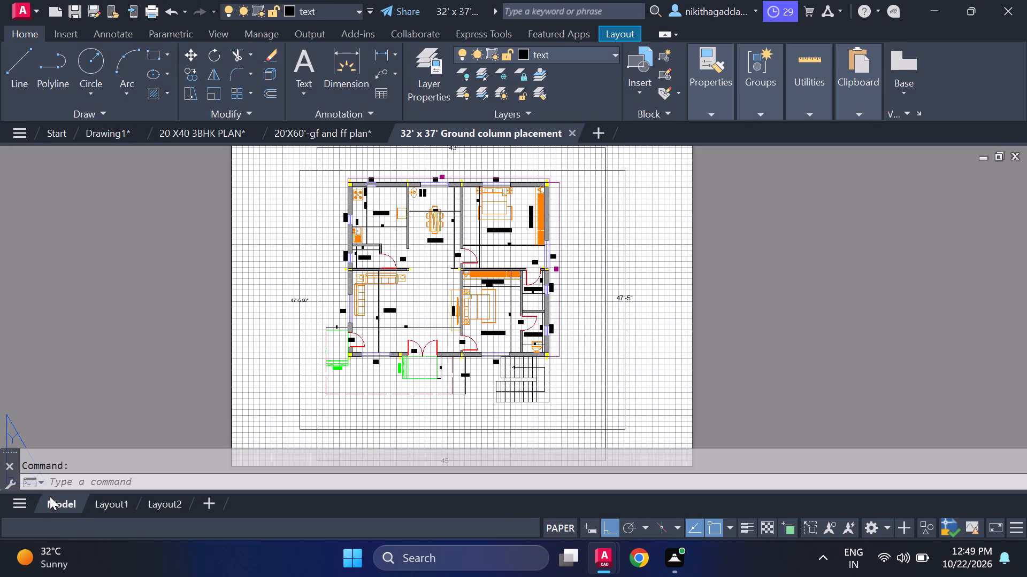
Examine the kitchen, pooja, dining, living, bedroom, wardrobe and toilet layouts of the 32' x 37' plan.
scroll(502, 313, up, 2)
middle_drag(502, 323, 499, 365)
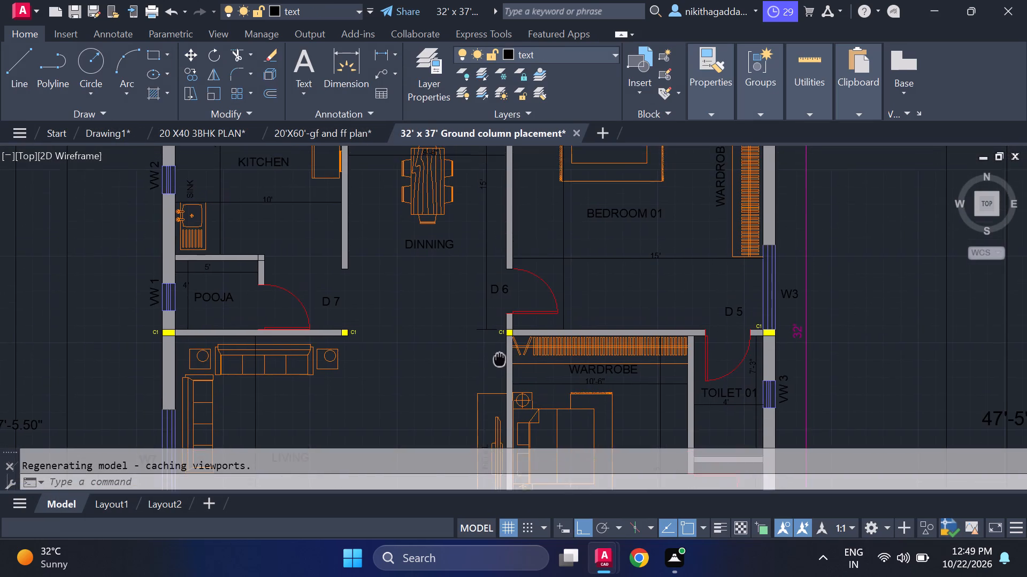
middle_drag(499, 365, 499, 367)
scroll(499, 367, down, 1)
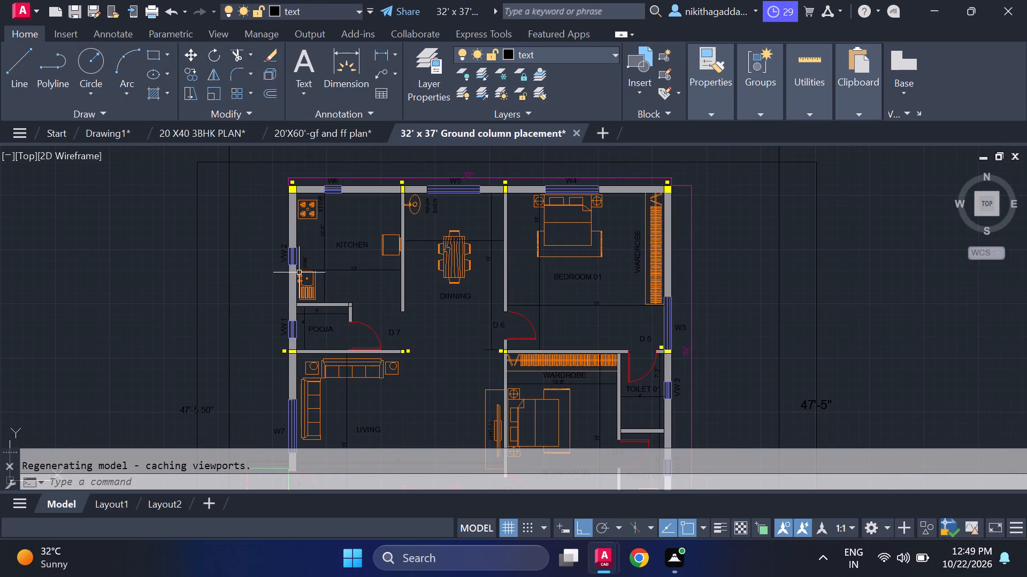
scroll(299, 275, up, 1)
middle_drag(537, 256, 527, 274)
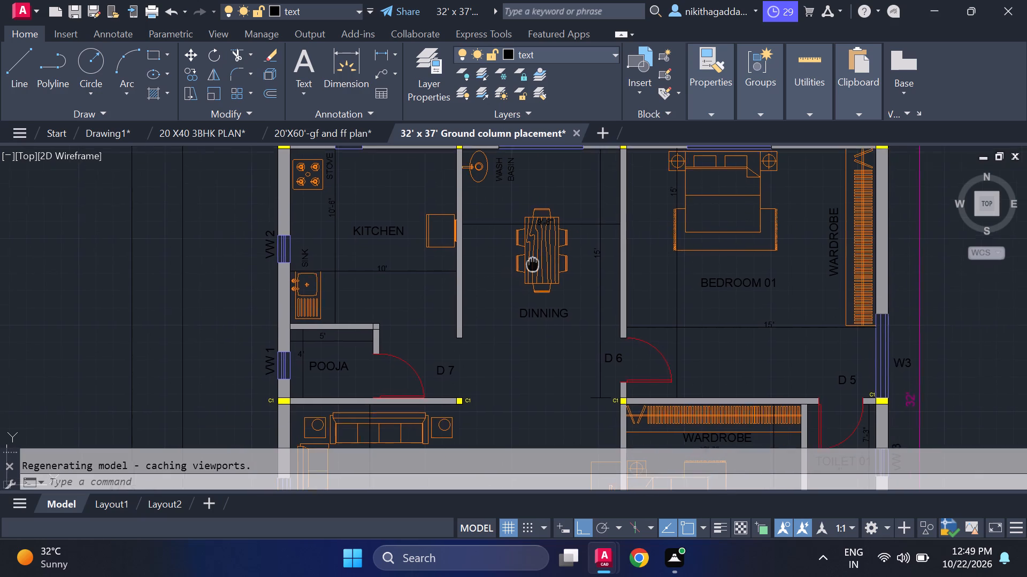
middle_drag(527, 274, 508, 318)
scroll(455, 246, down, 2)
middle_drag(495, 324, 480, 274)
scroll(480, 273, up, 1)
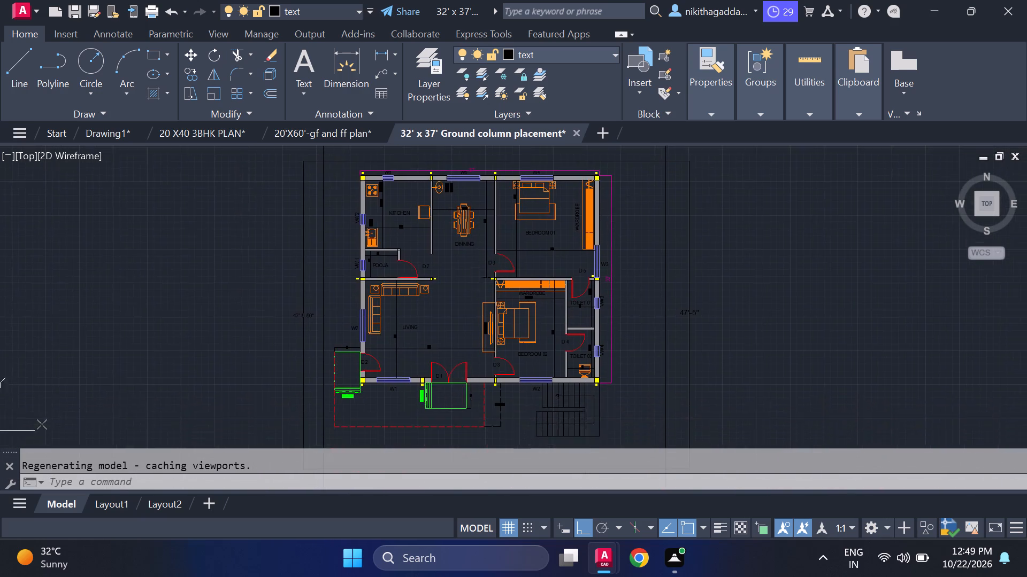
scroll(480, 272, up, 1)
right_drag(872, 202, 444, 238)
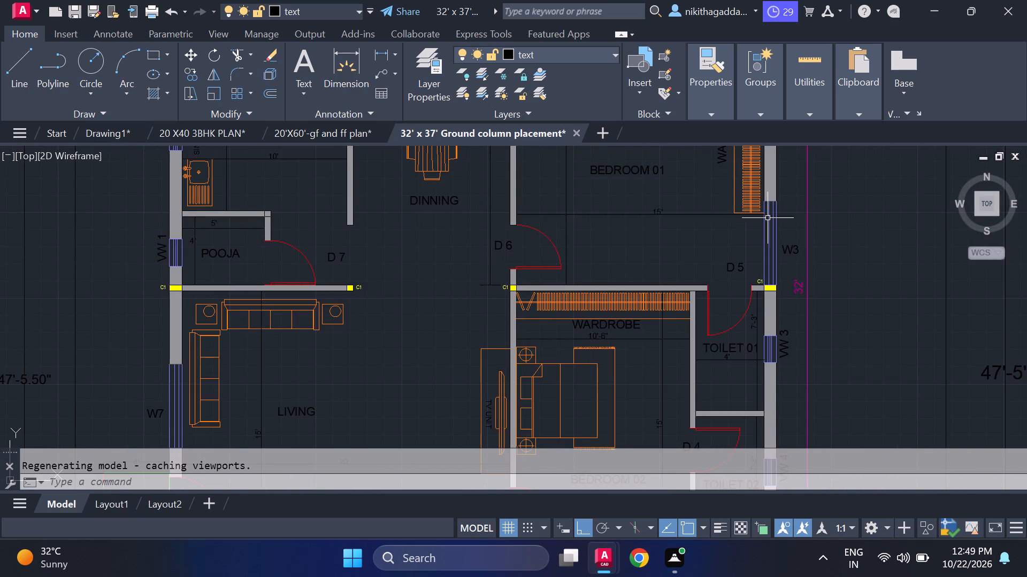
right_drag(444, 238, 378, 240)
key(Escape)
scroll(797, 329, down, 2)
scroll(752, 300, up, 2)
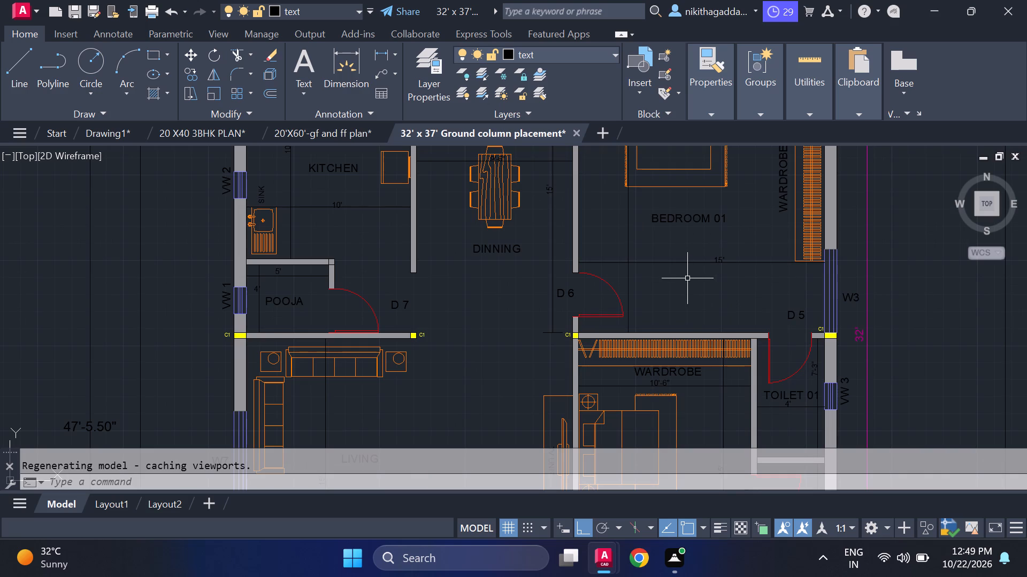
scroll(435, 182, down, 2)
middle_drag(428, 191, 405, 294)
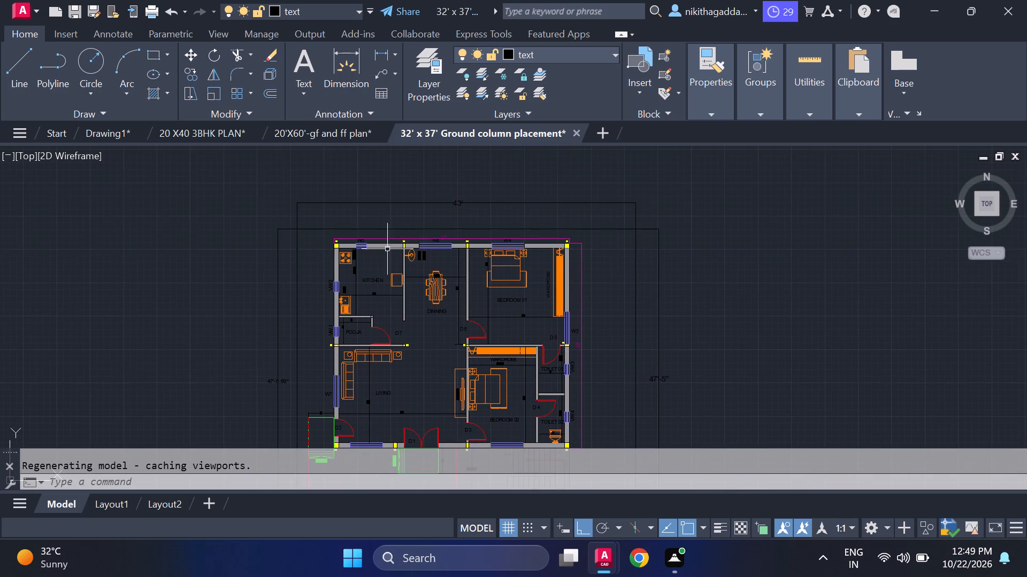
scroll(372, 238, up, 2)
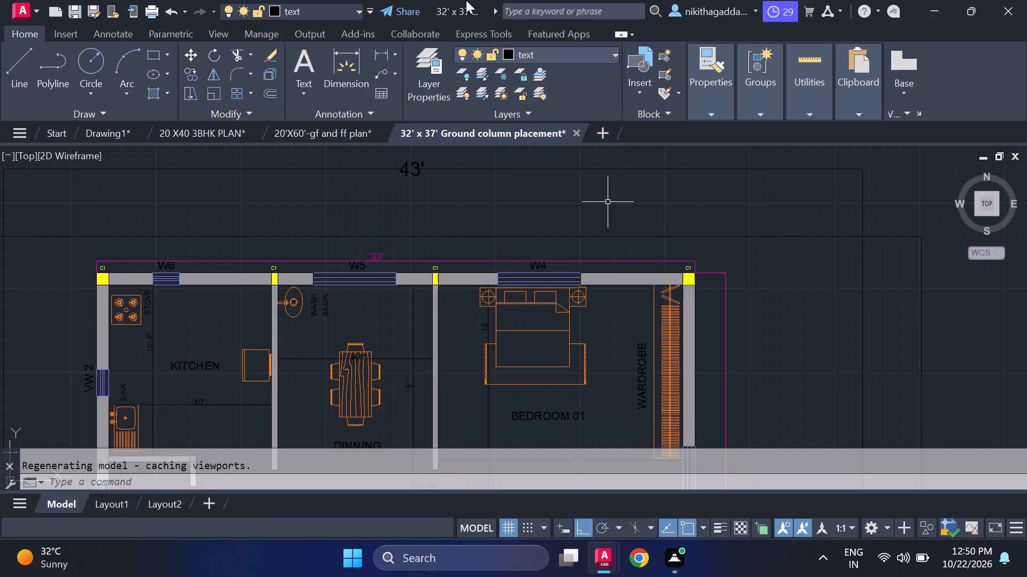
Examine the entrance steps and landings at doors D1 and D2, along with the nearby windows, columns and living room.
scroll(369, 205, down, 3)
scroll(335, 212, up, 2)
middle_drag(352, 263, 397, 115)
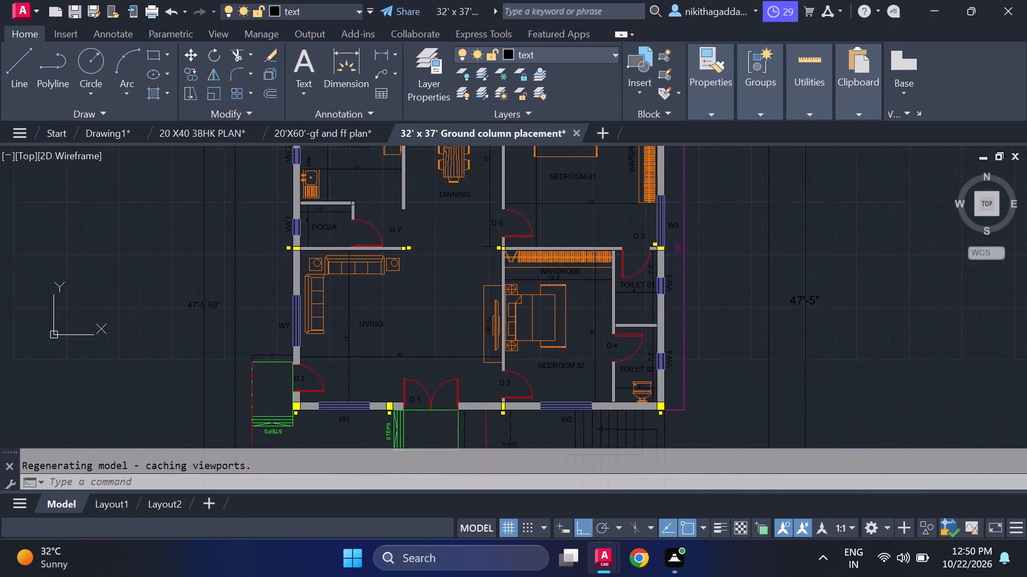
middle_drag(397, 115, 397, 114)
scroll(411, 253, down, 1)
scroll(416, 352, up, 5)
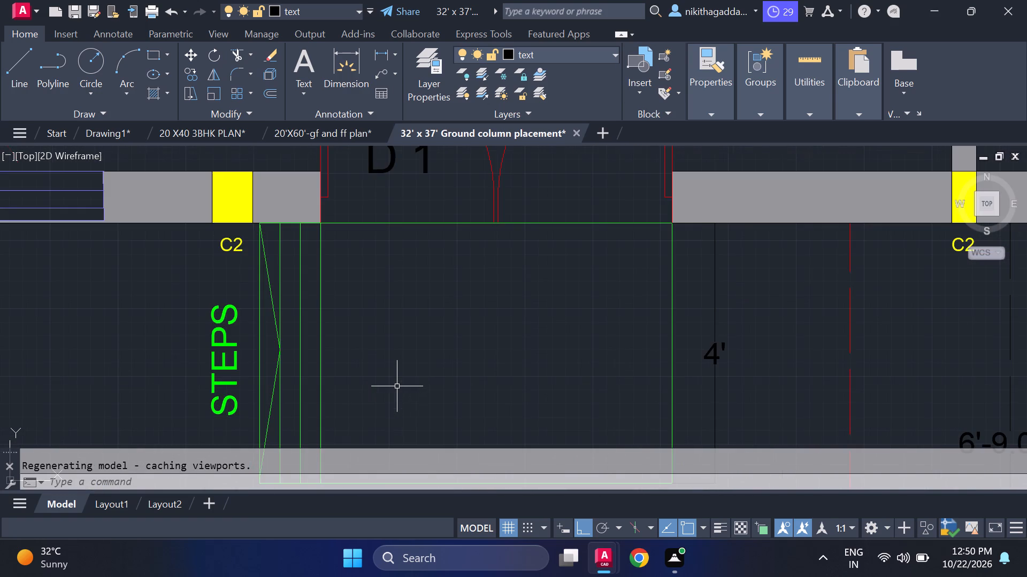
scroll(397, 386, down, 4)
scroll(217, 368, up, 3)
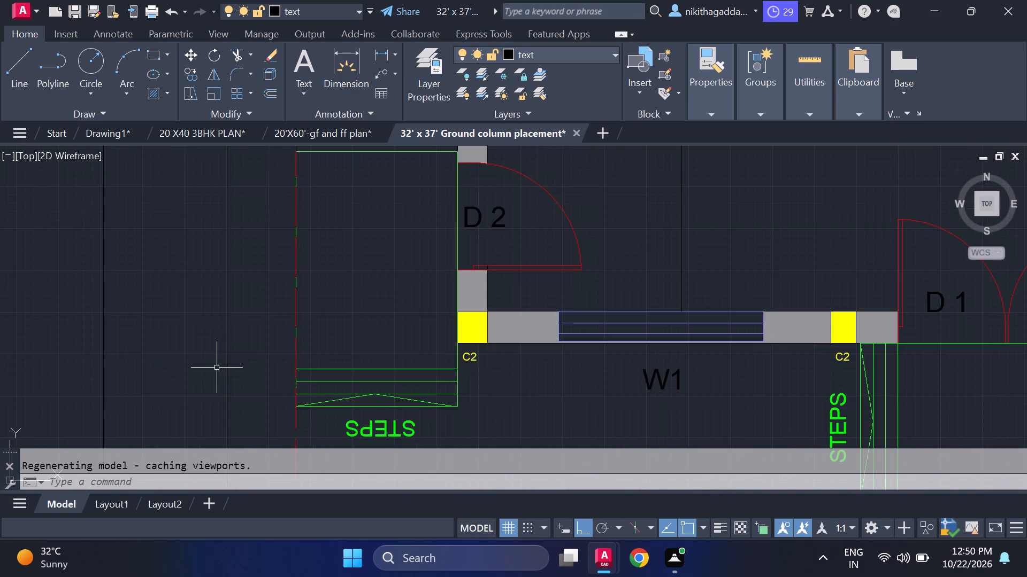
scroll(242, 359, down, 3)
scroll(320, 331, up, 3)
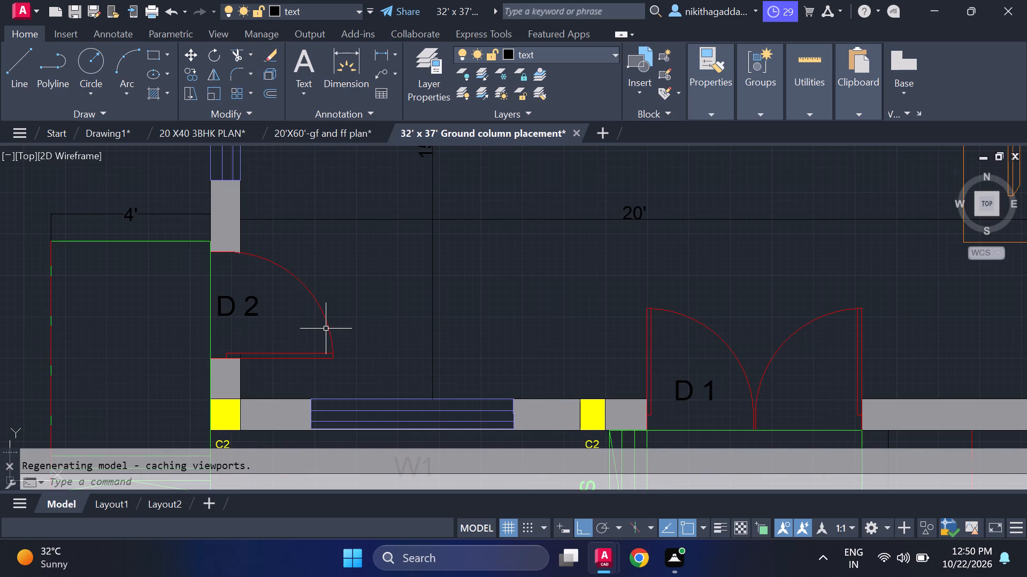
scroll(346, 334, down, 2)
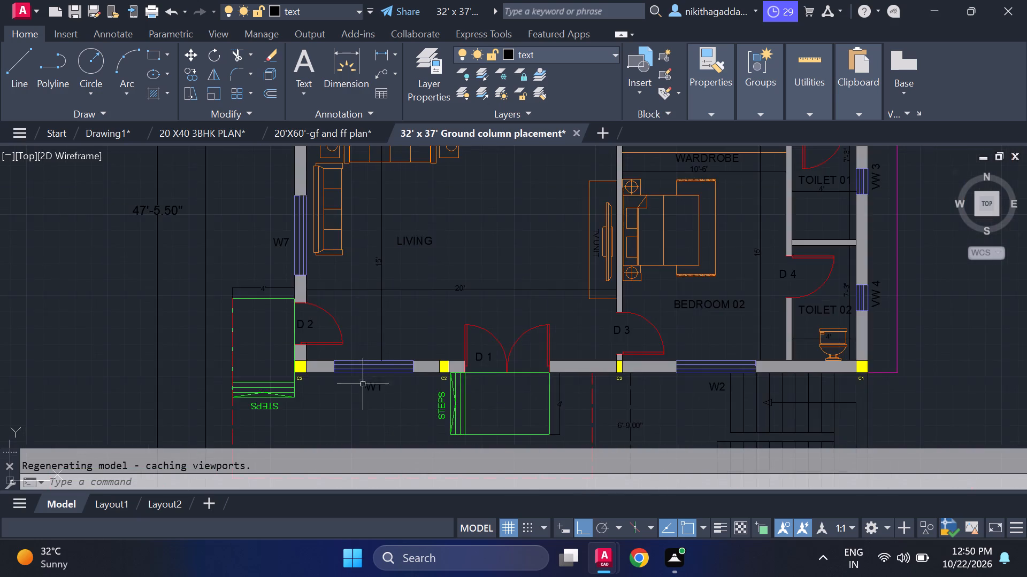
scroll(358, 395, up, 2)
scroll(380, 341, up, 3)
scroll(380, 341, down, 6)
middle_drag(390, 275, 392, 275)
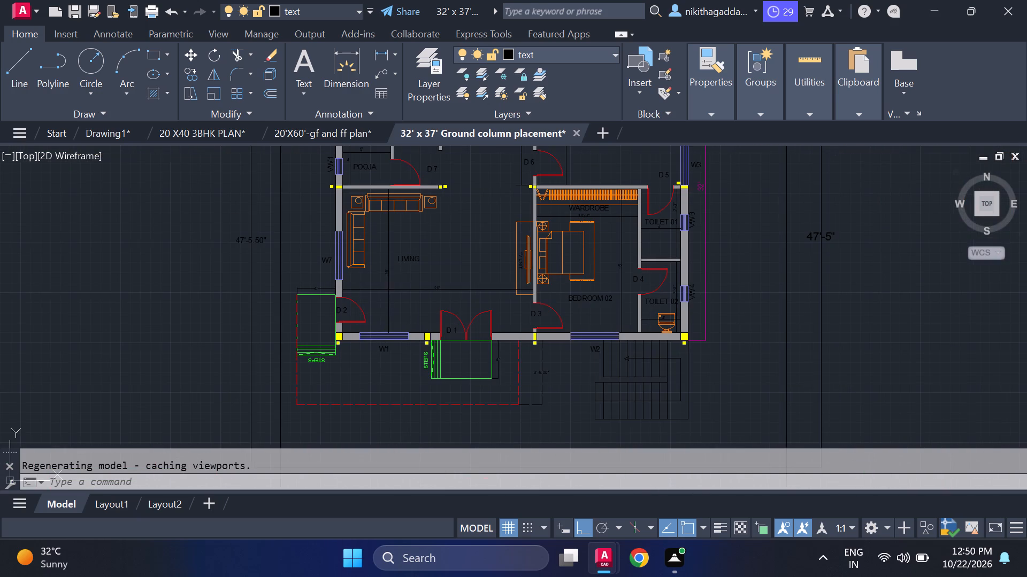
middle_drag(392, 275, 386, 371)
Switch to the 20'X60'-gf and ff plan drawing and examine its shaft, toilet fixtures, staircase and the living area's sofa and carpet fill.
click(327, 125)
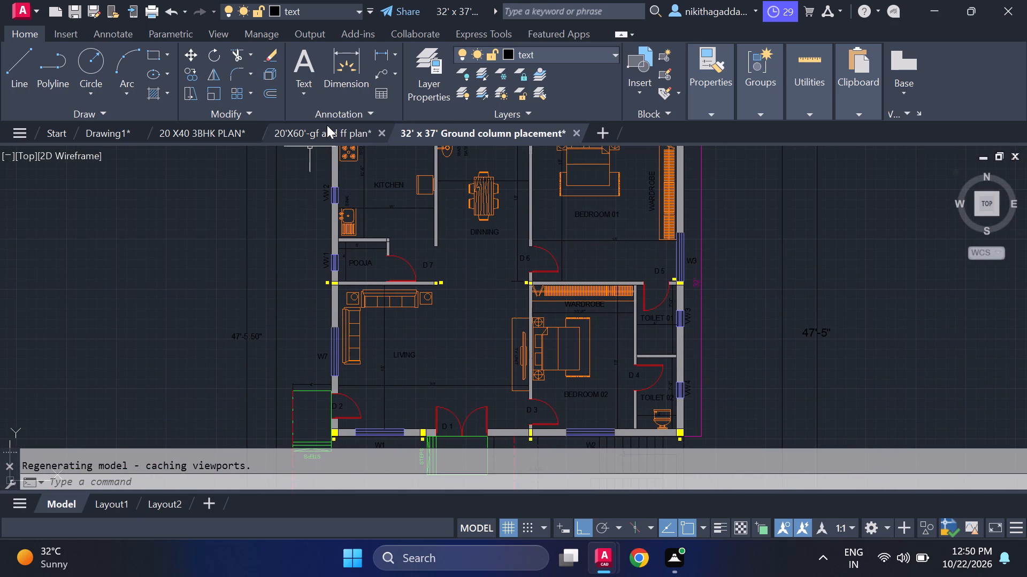
scroll(381, 279, down, 2)
scroll(381, 282, up, 2)
middle_drag(381, 282, 404, 278)
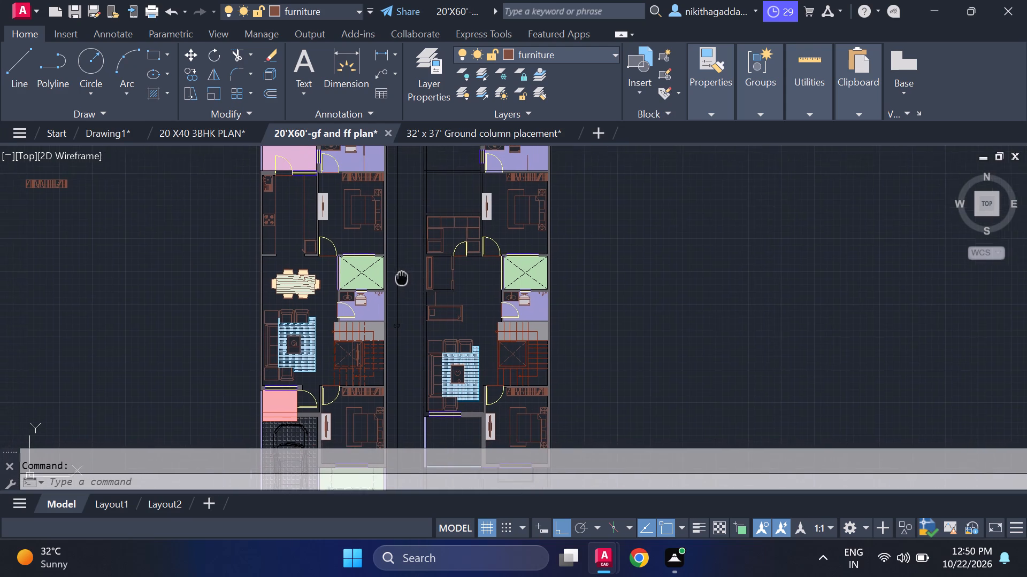
middle_drag(404, 278, 413, 279)
scroll(376, 293, up, 6)
middle_drag(209, 310, 305, 258)
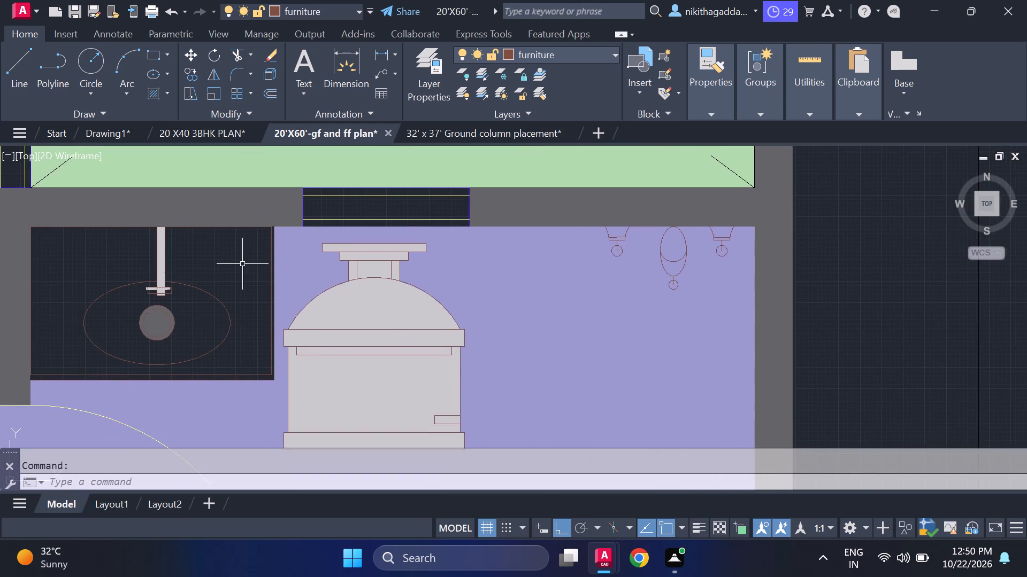
scroll(140, 276, up, 2)
scroll(159, 300, down, 4)
scroll(230, 322, up, 4)
scroll(232, 323, down, 5)
middle_drag(235, 343, 236, 342)
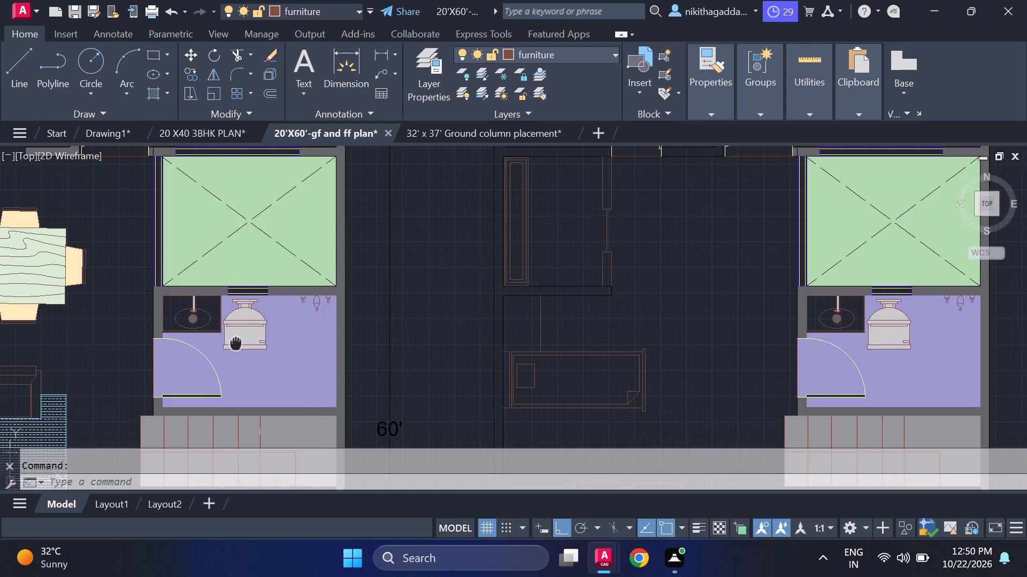
middle_drag(236, 342, 246, 321)
scroll(229, 391, down, 2)
middle_drag(223, 388, 436, 357)
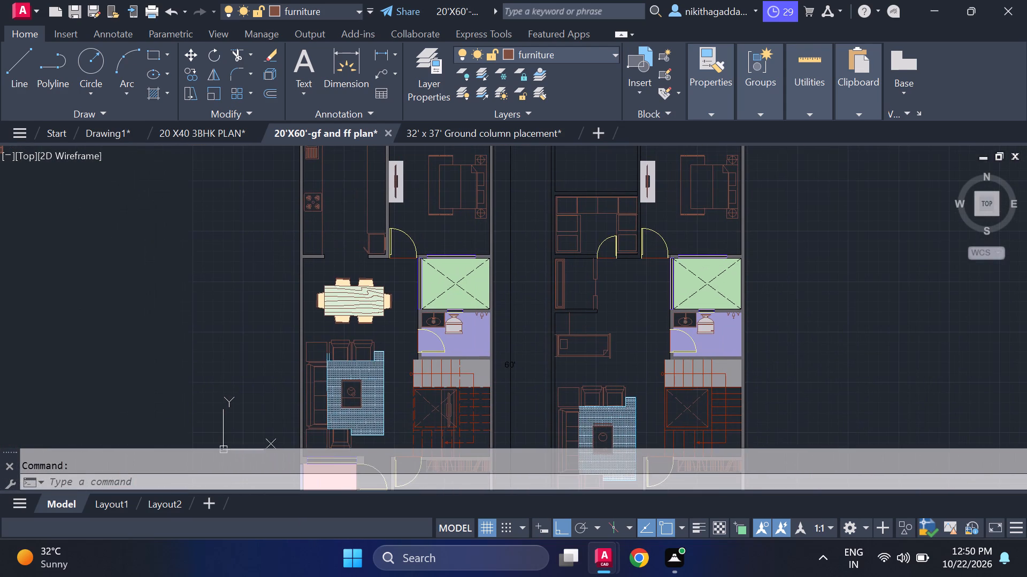
scroll(339, 420, up, 4)
scroll(344, 407, down, 2)
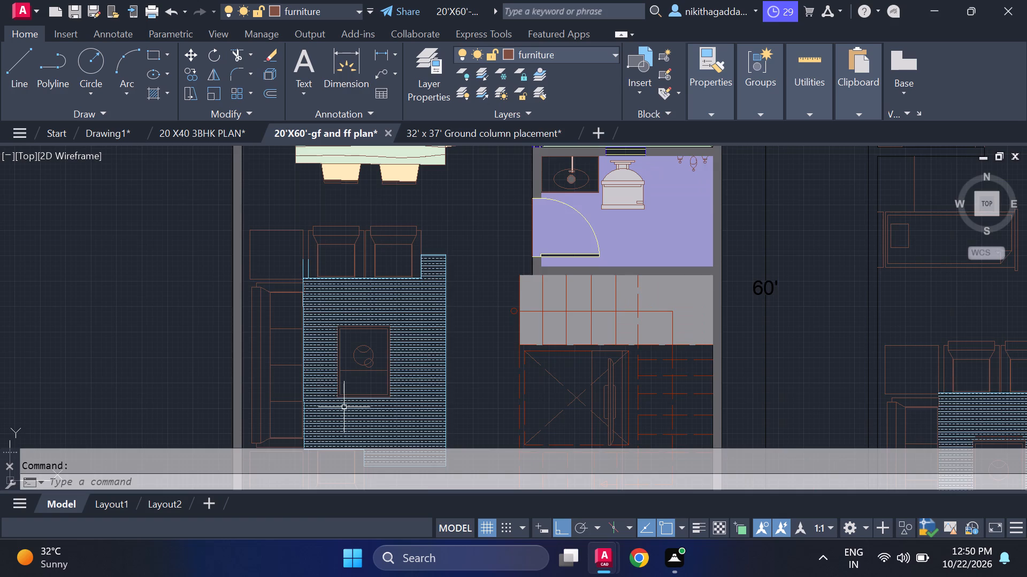
middle_drag(344, 407, 347, 310)
scroll(344, 405, down, 1)
scroll(347, 310, up, 2)
middle_drag(347, 310, 349, 359)
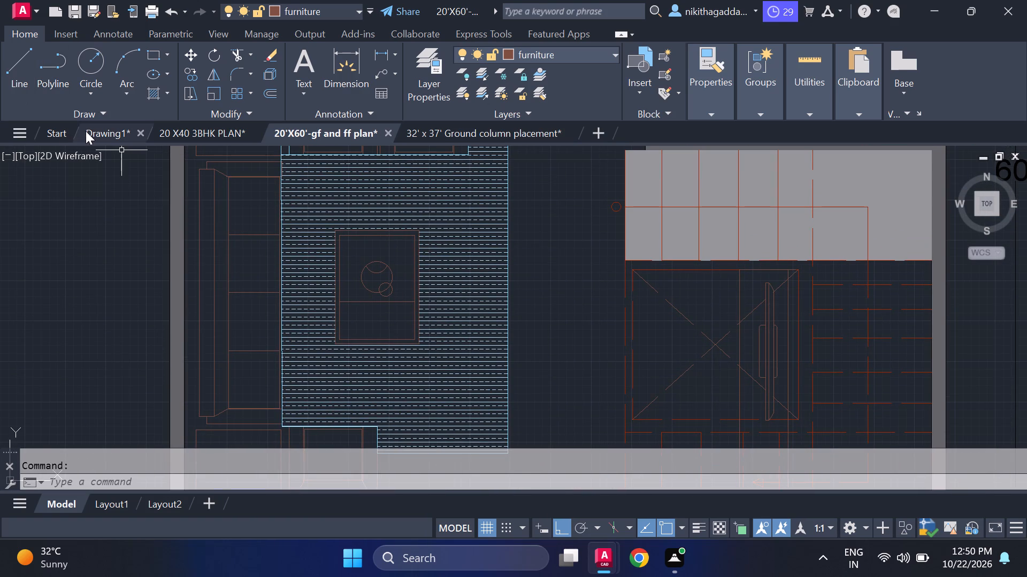
Return to Drawing1 and examine the kitchen, the entrance steps and the paved passage beside the plants.
click(86, 131)
scroll(374, 296, down, 3)
scroll(404, 276, up, 2)
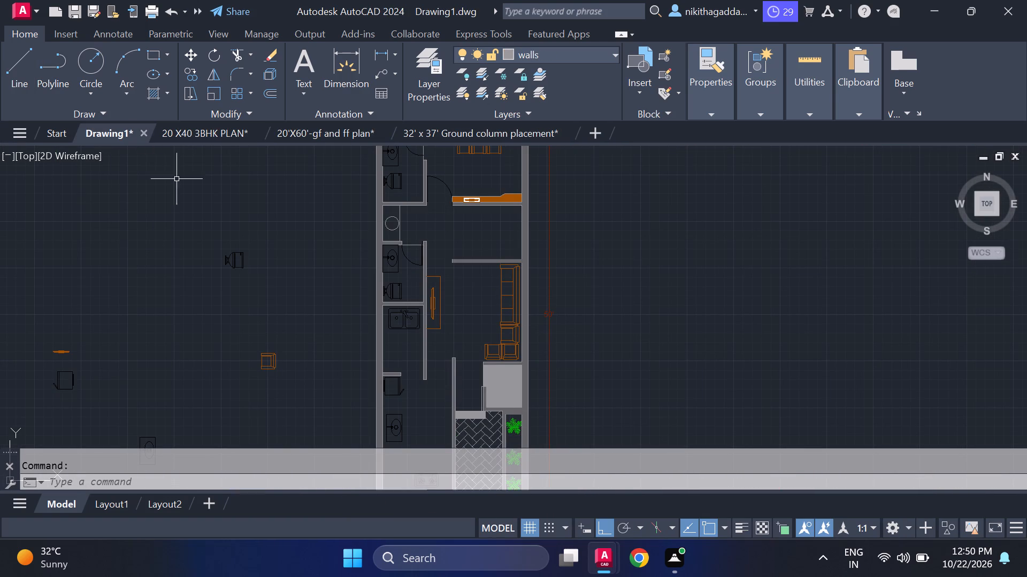
scroll(247, 277, down, 3)
middle_drag(254, 292, 266, 286)
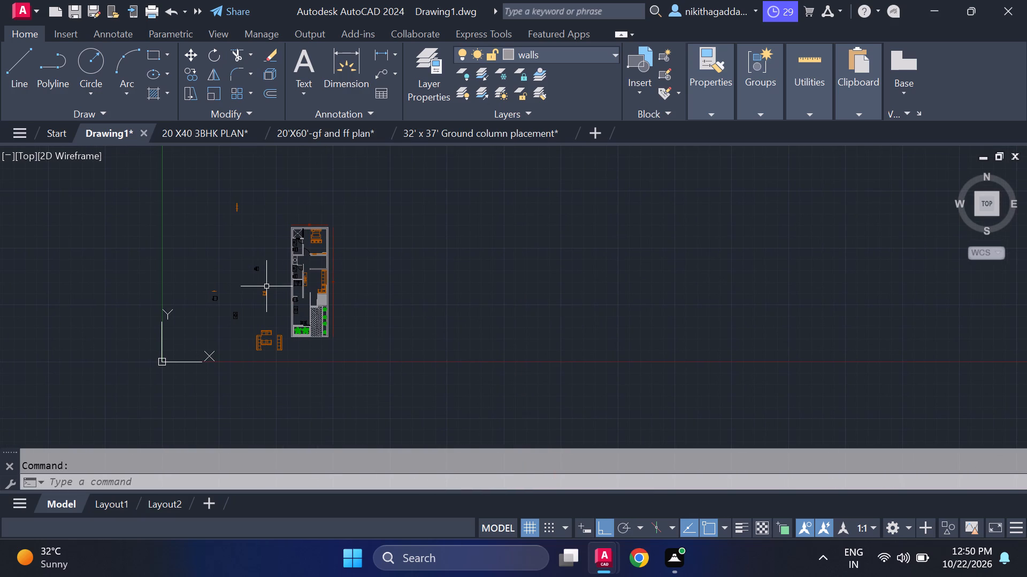
scroll(305, 311, up, 3)
middle_drag(306, 312, 479, 325)
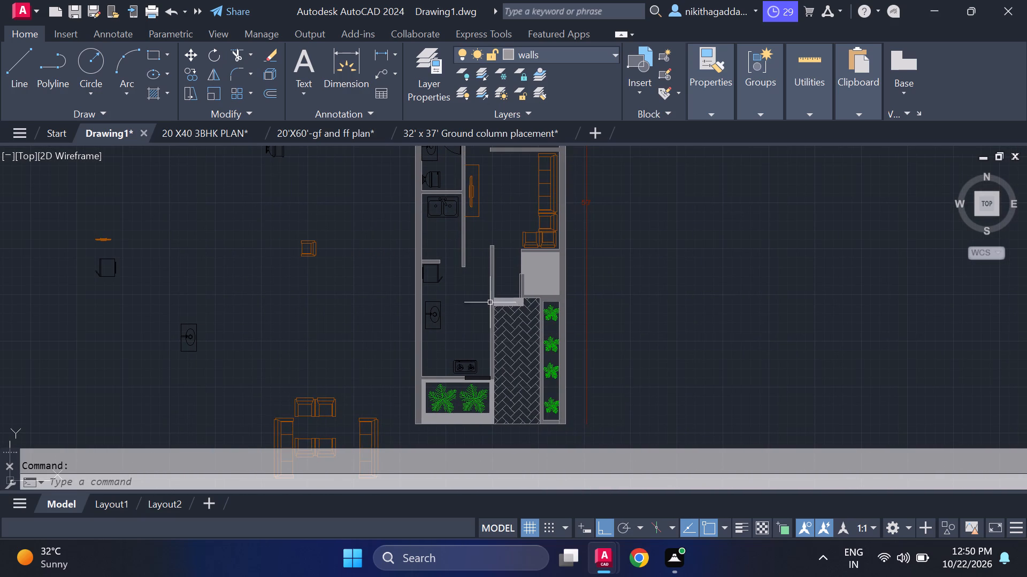
scroll(451, 289, up, 2)
middle_drag(451, 290, 461, 347)
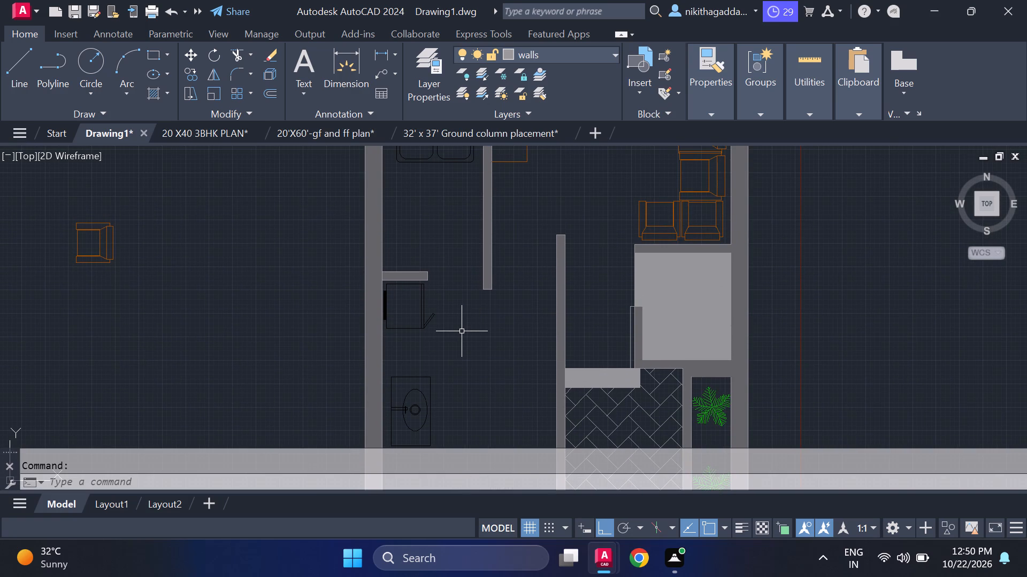
Examine the overall floor plan, the kitchen, and the paved passage with its adjoining plant strip.
scroll(418, 306, down, 3)
middle_drag(414, 342, 396, 309)
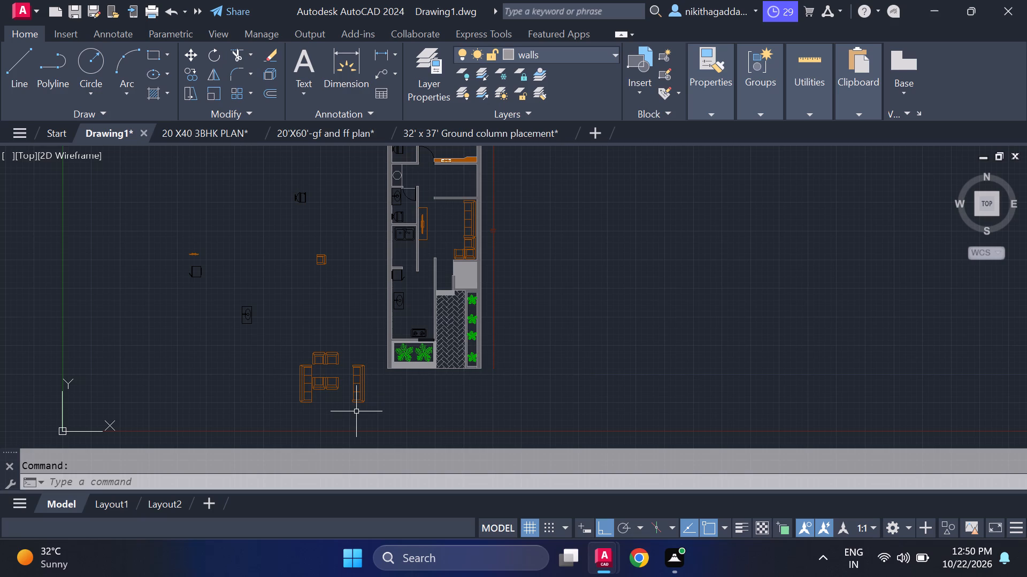
middle_drag(416, 348, 446, 417)
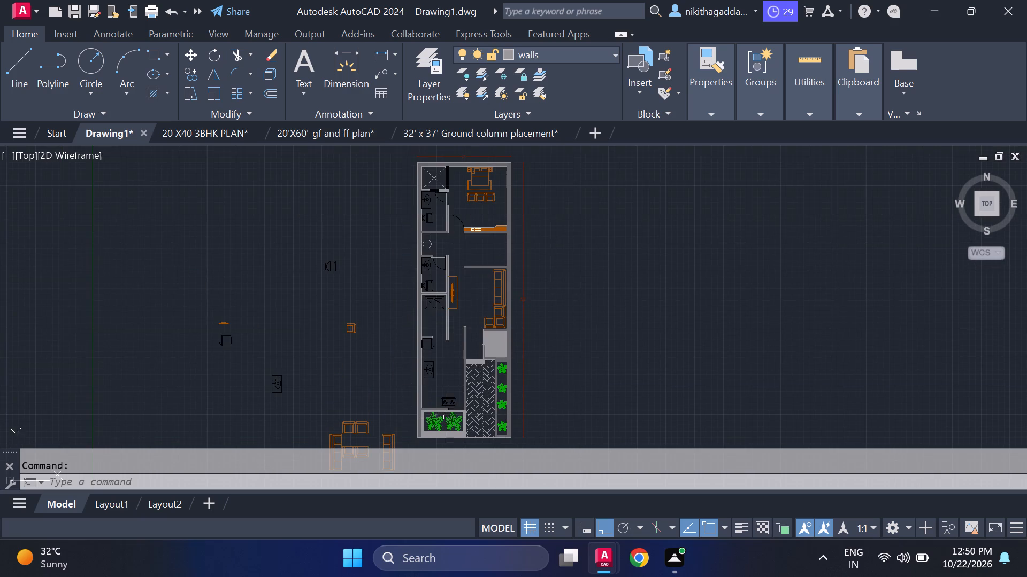
scroll(446, 417, up, 2)
scroll(589, 376, up, 1)
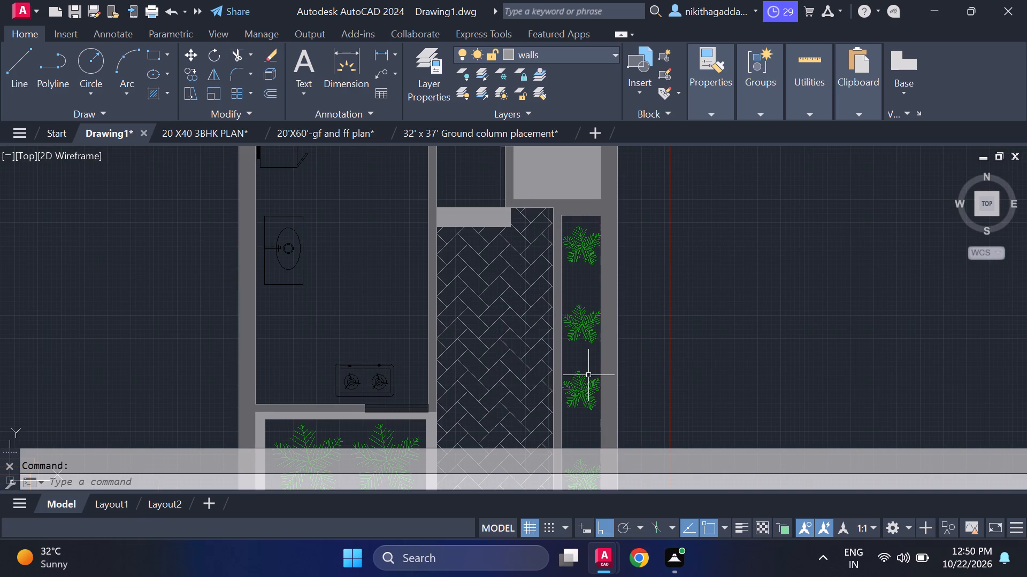
middle_drag(513, 330, 531, 378)
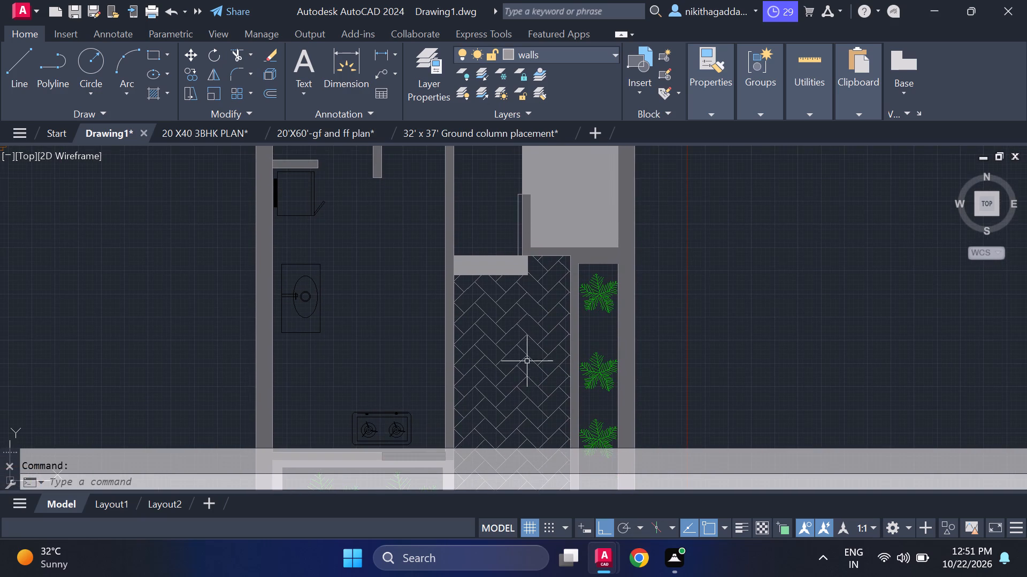
middle_drag(527, 345, 496, 313)
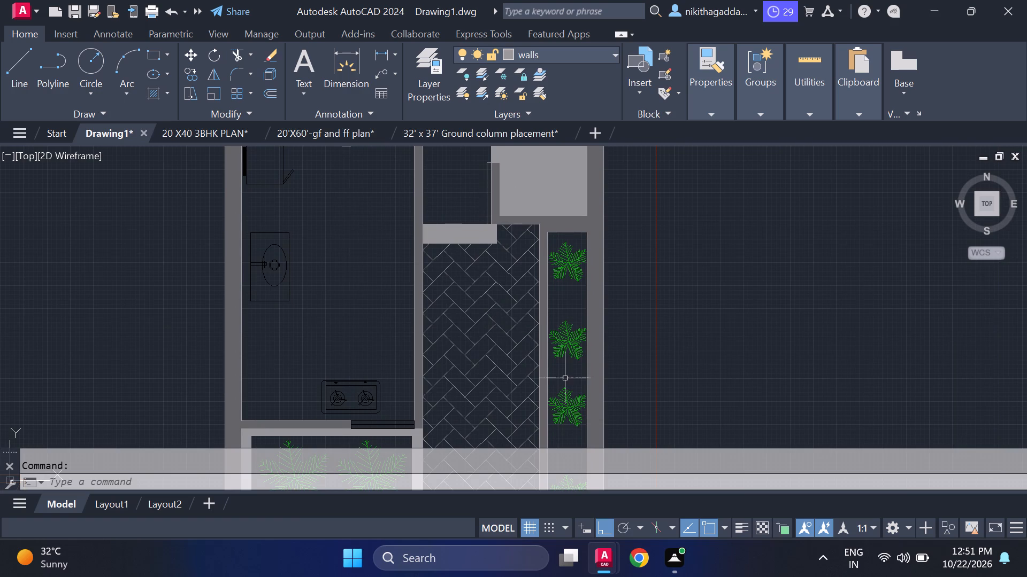
middle_drag(553, 365, 308, 292)
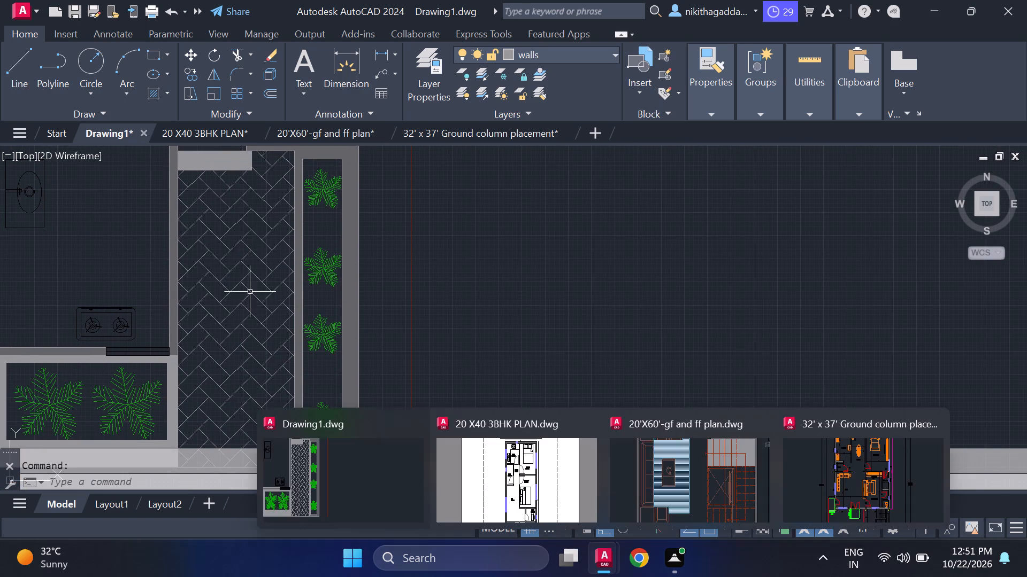
scroll(359, 328, down, 2)
middle_drag(357, 328, 490, 297)
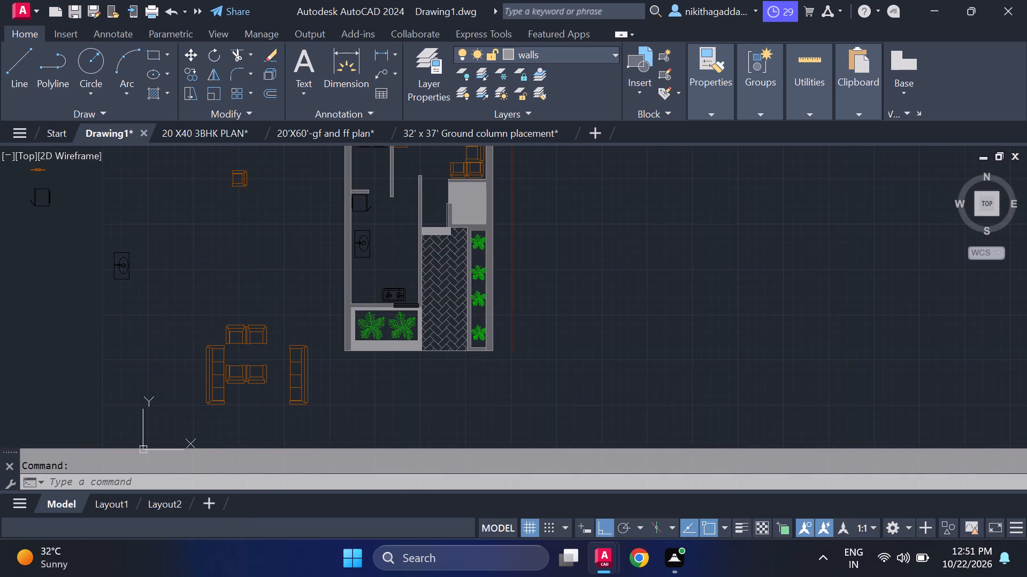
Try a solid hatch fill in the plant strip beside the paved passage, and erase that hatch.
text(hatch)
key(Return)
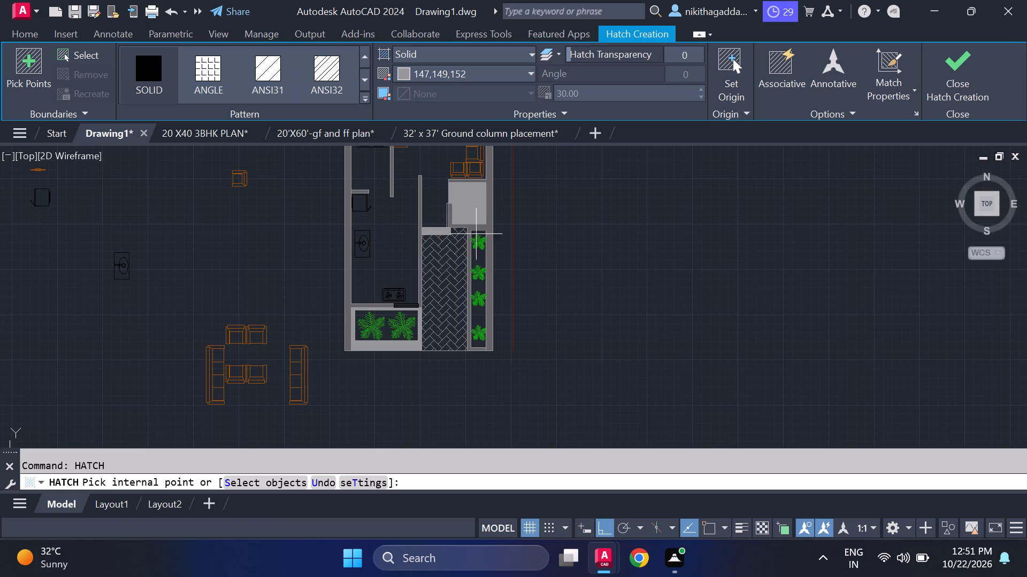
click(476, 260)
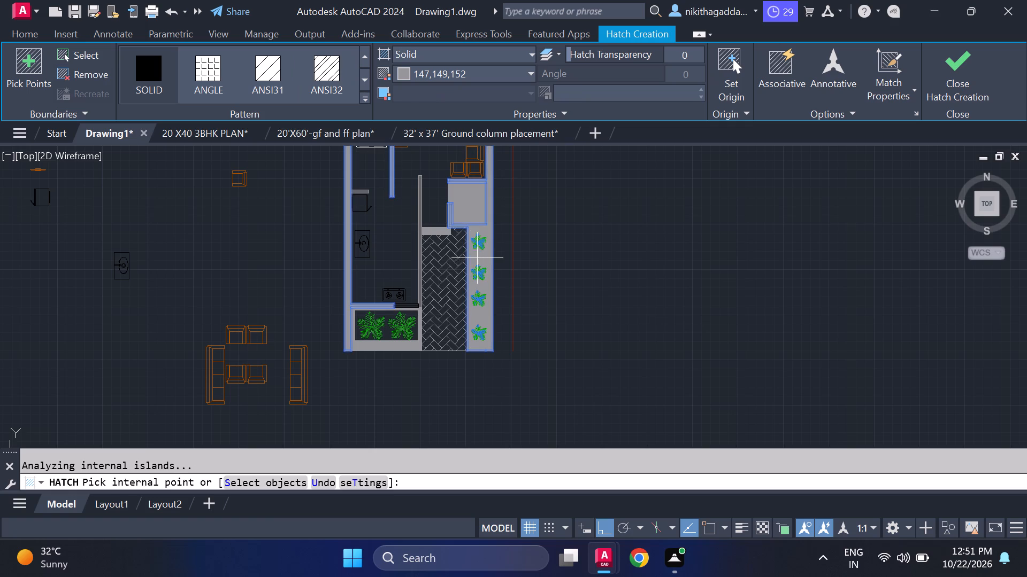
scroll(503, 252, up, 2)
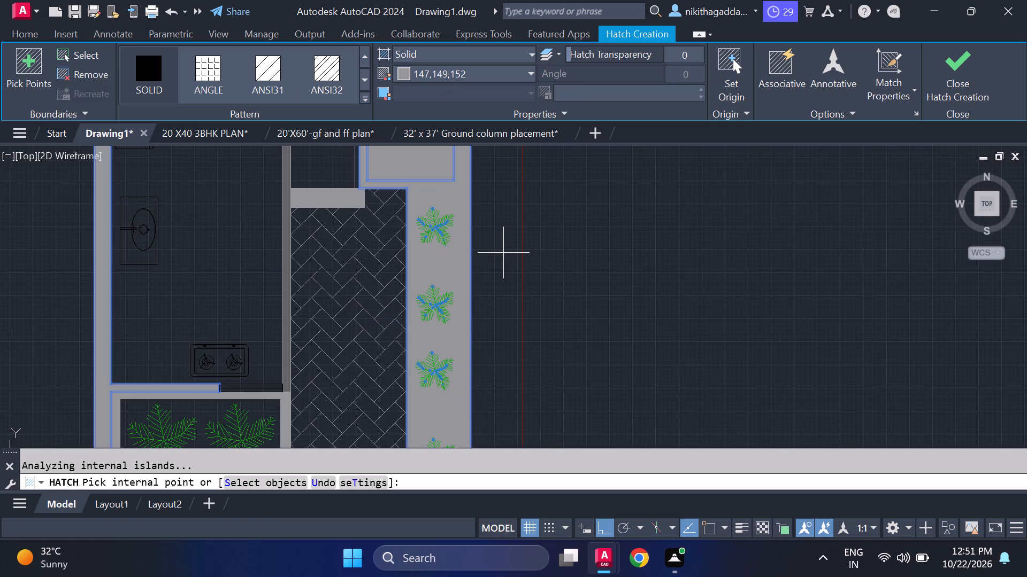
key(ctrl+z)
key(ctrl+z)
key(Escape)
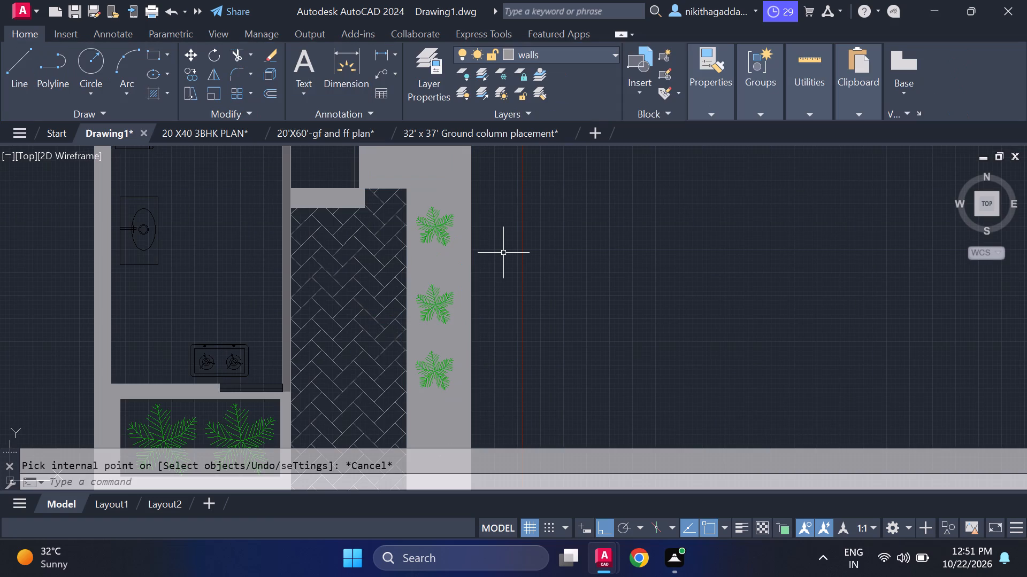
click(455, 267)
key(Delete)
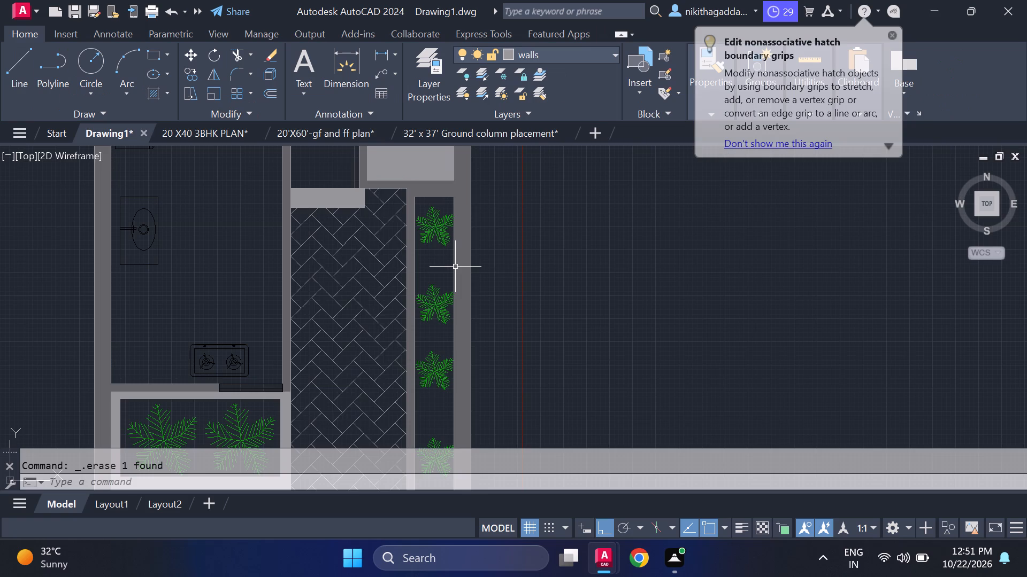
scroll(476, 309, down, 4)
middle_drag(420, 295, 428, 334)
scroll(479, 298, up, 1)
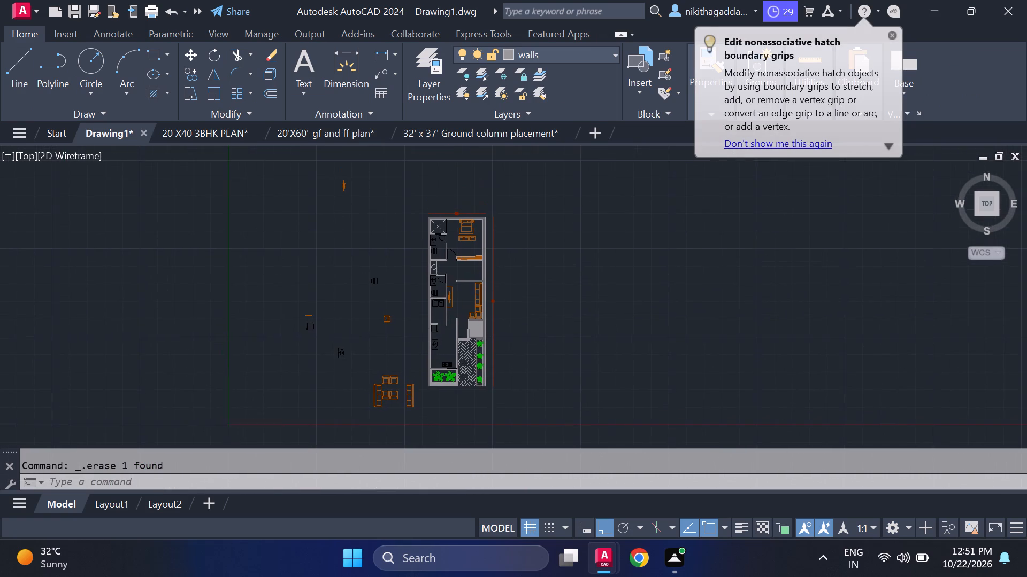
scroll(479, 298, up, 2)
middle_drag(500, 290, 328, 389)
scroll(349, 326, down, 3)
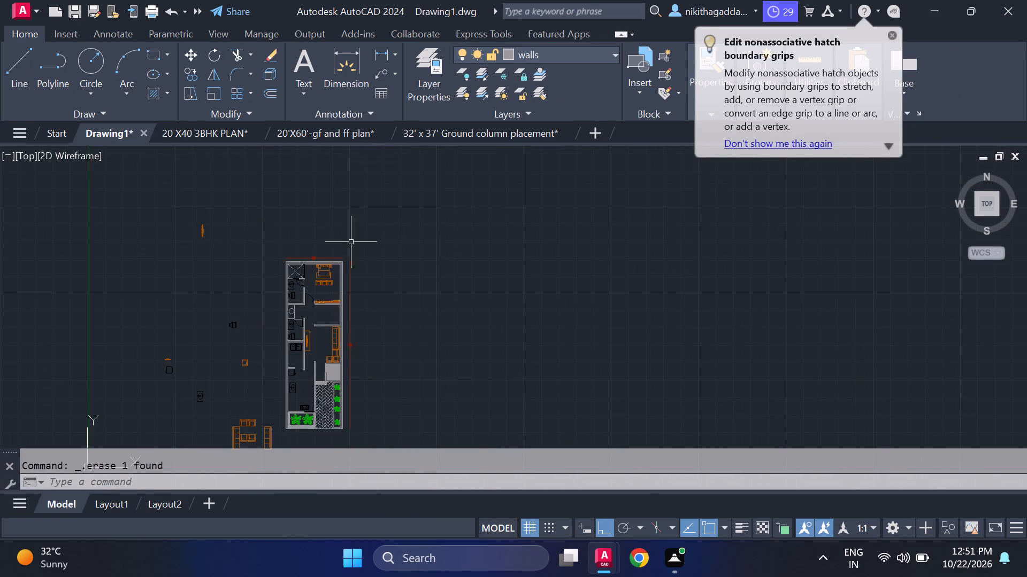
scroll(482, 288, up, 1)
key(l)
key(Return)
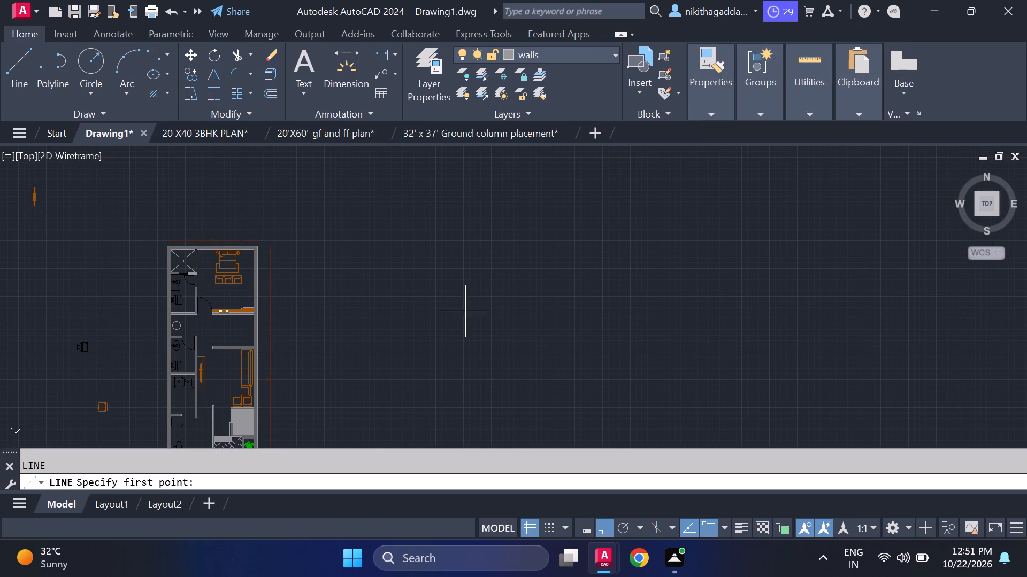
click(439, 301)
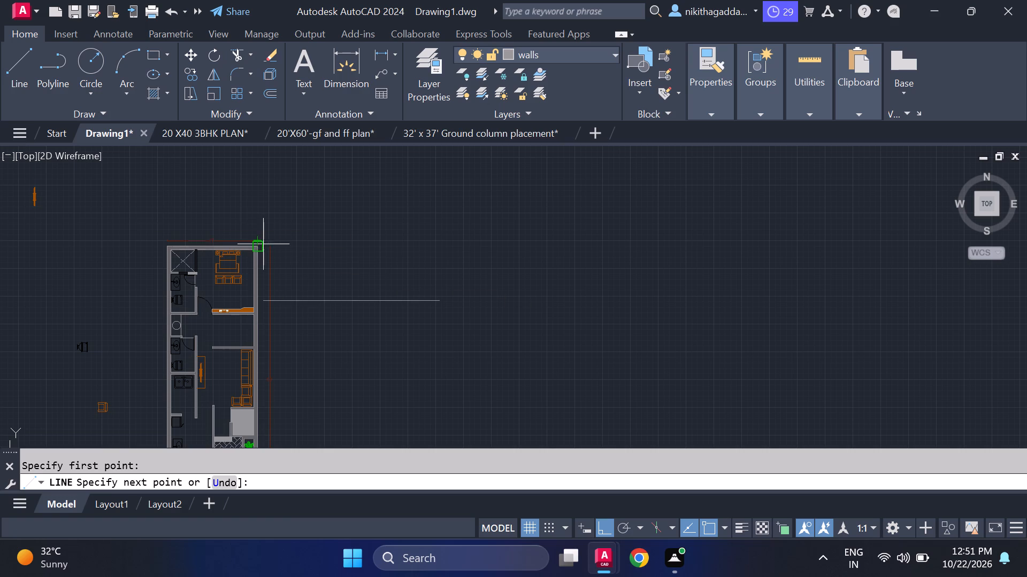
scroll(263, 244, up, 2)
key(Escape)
Draw a closed 17' by 50' rectangular outline with lines beside the existing plan, level with its top outer wall.
key(l)
key(Return)
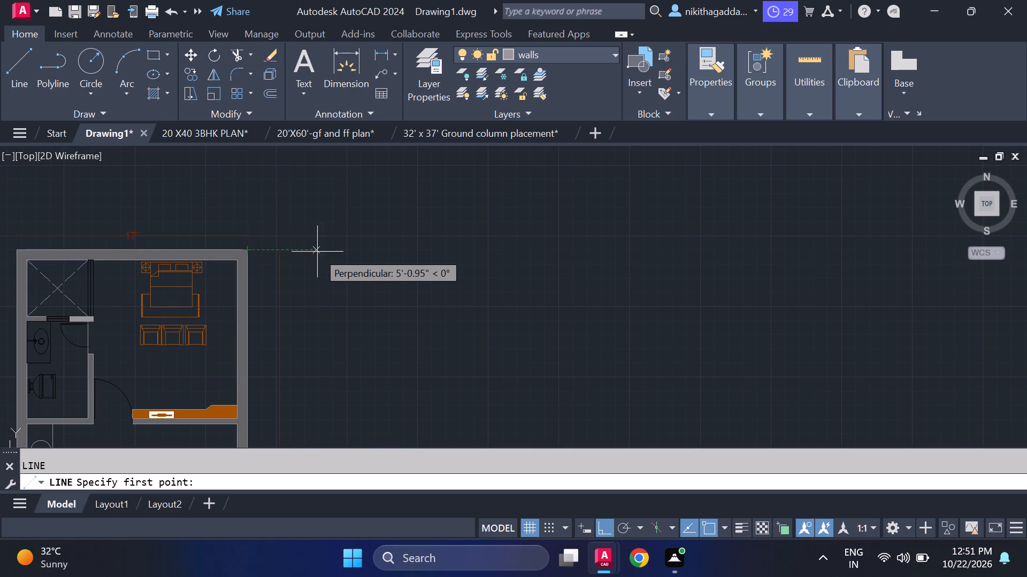
click(331, 249)
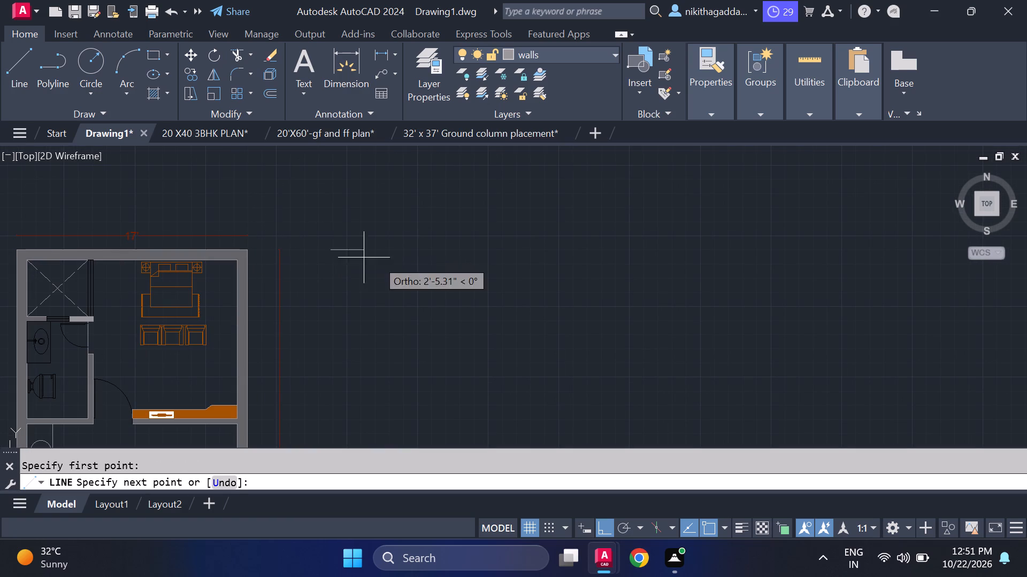
key(1)
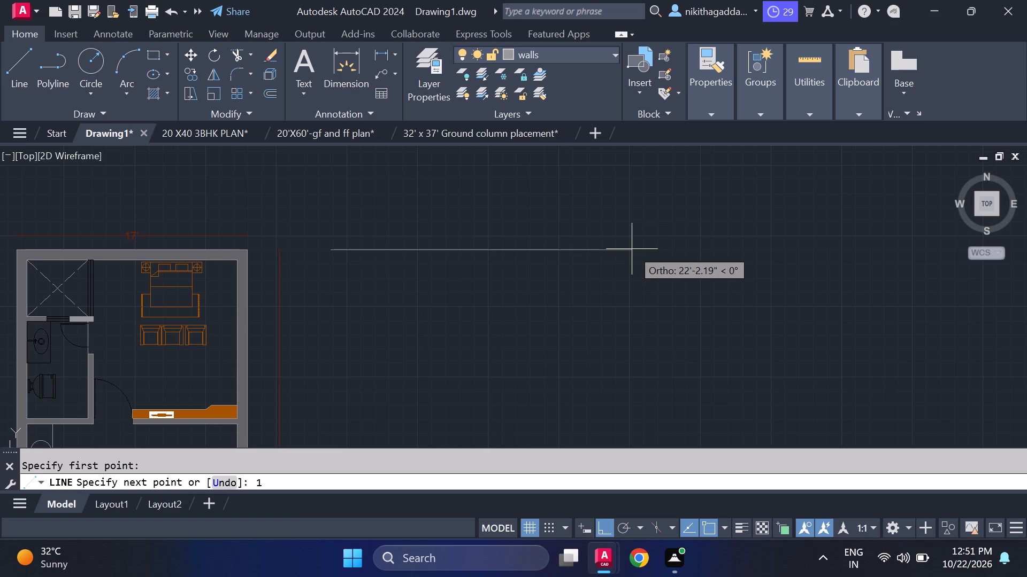
text(7')
key(Return)
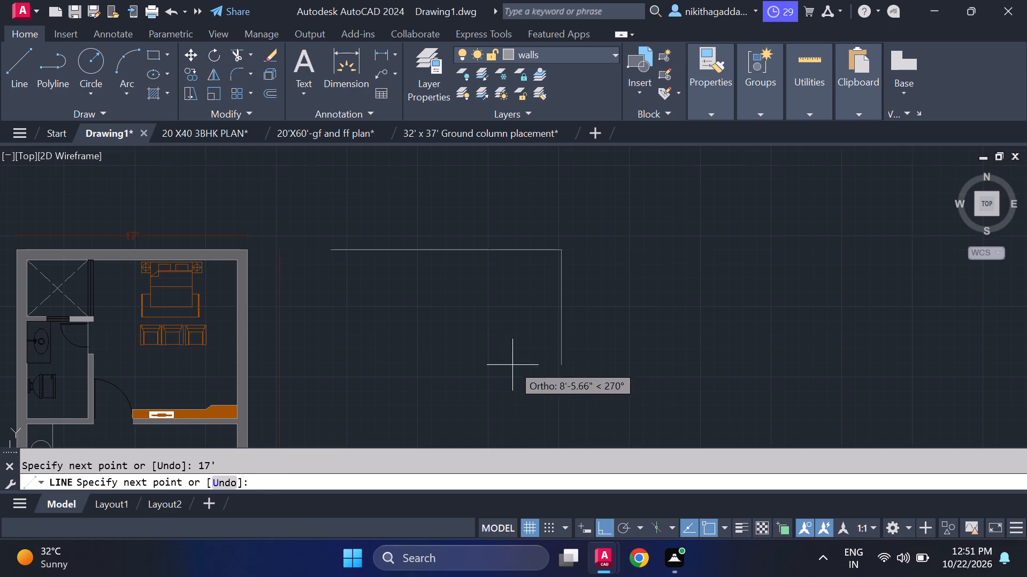
scroll(512, 363, down, 3)
middle_drag(518, 382, 494, 331)
scroll(496, 328, down, 3)
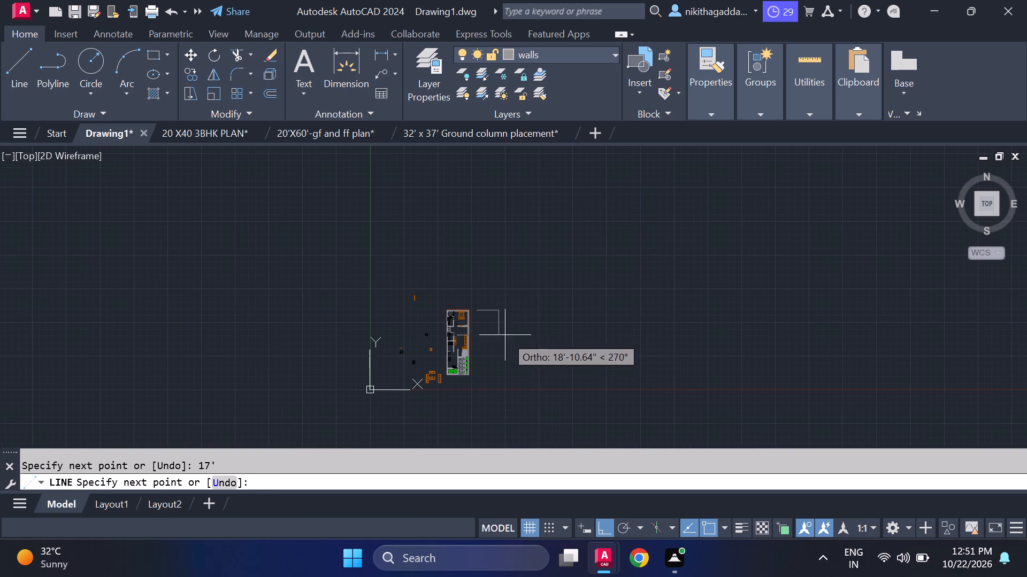
scroll(502, 370, up, 2)
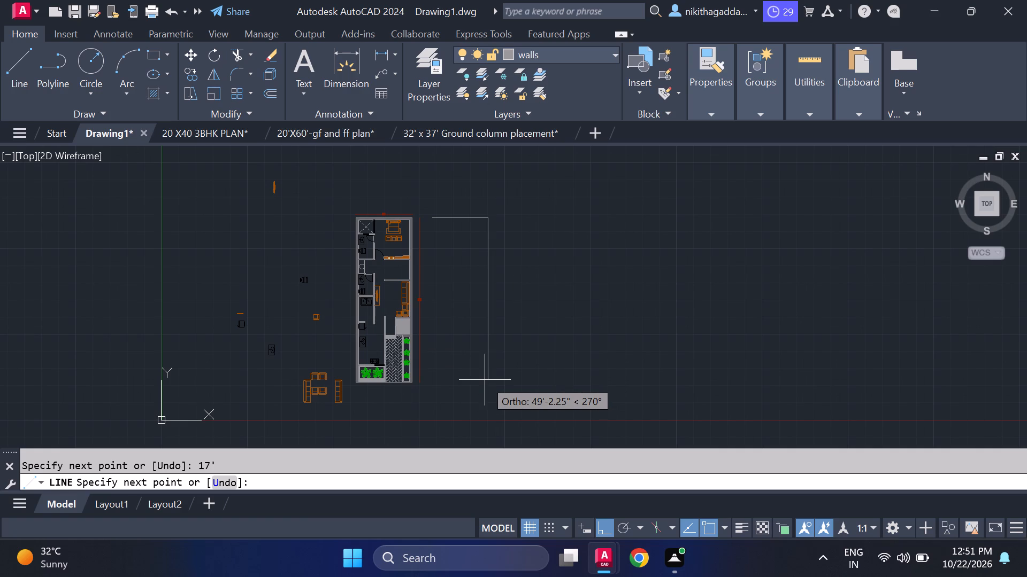
text(50')
key(Return)
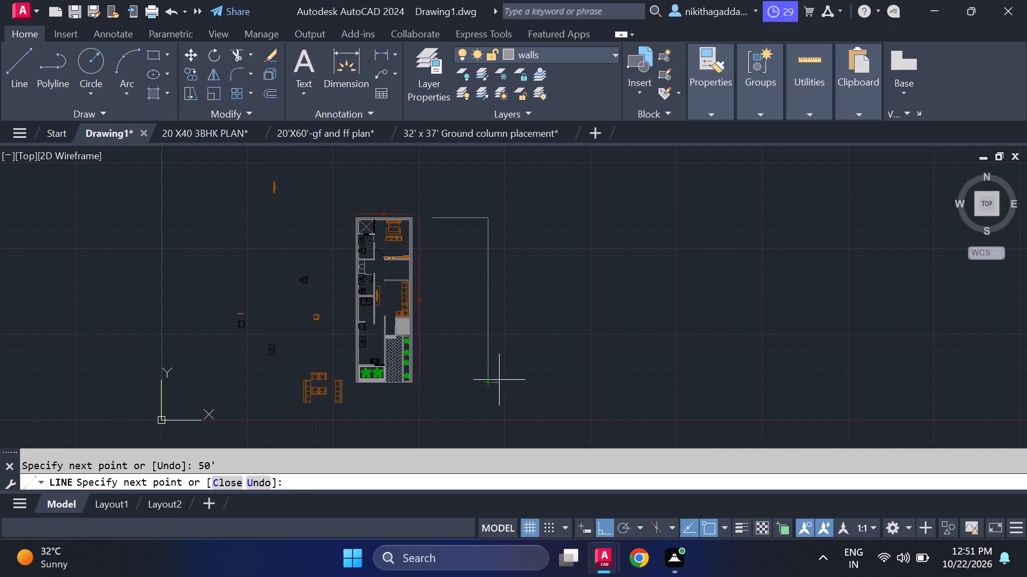
text(17')
key(Return)
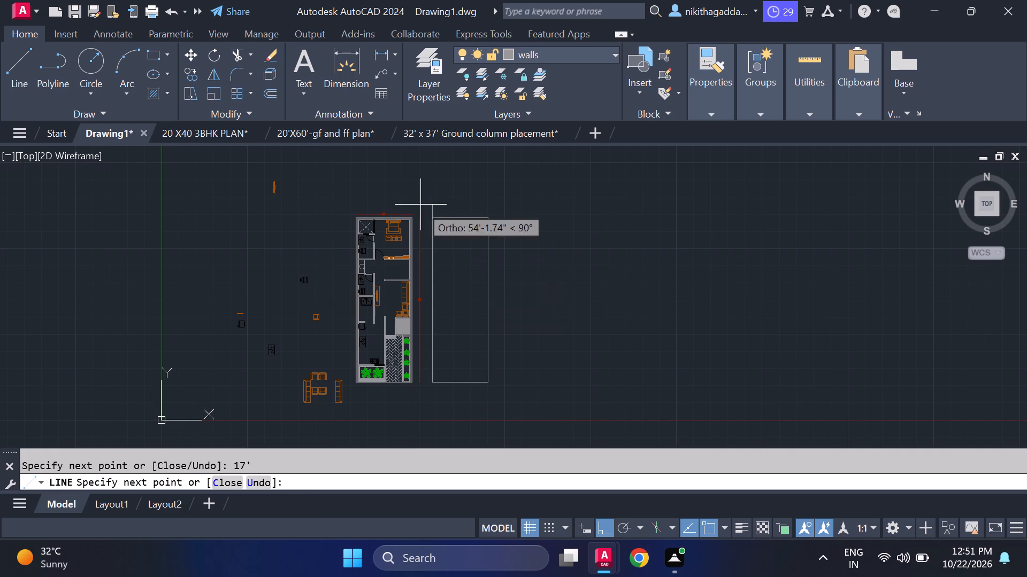
click(432, 223)
key(Escape)
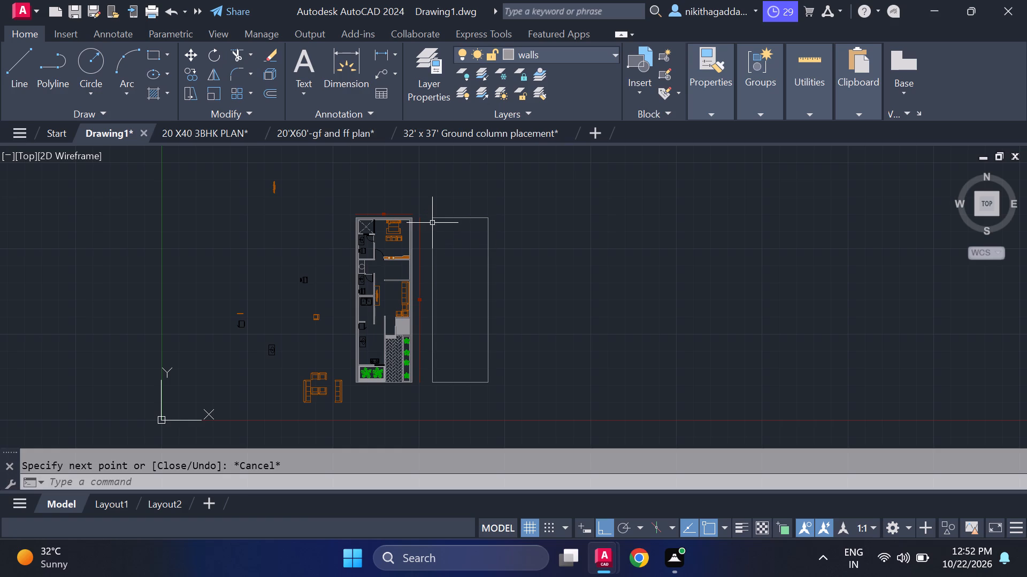
Offset all four sides of the new outline 9" inward to form the outer wall thickness.
text(of)
key(Return)
text(9")
key(Return)
scroll(448, 238, up, 1)
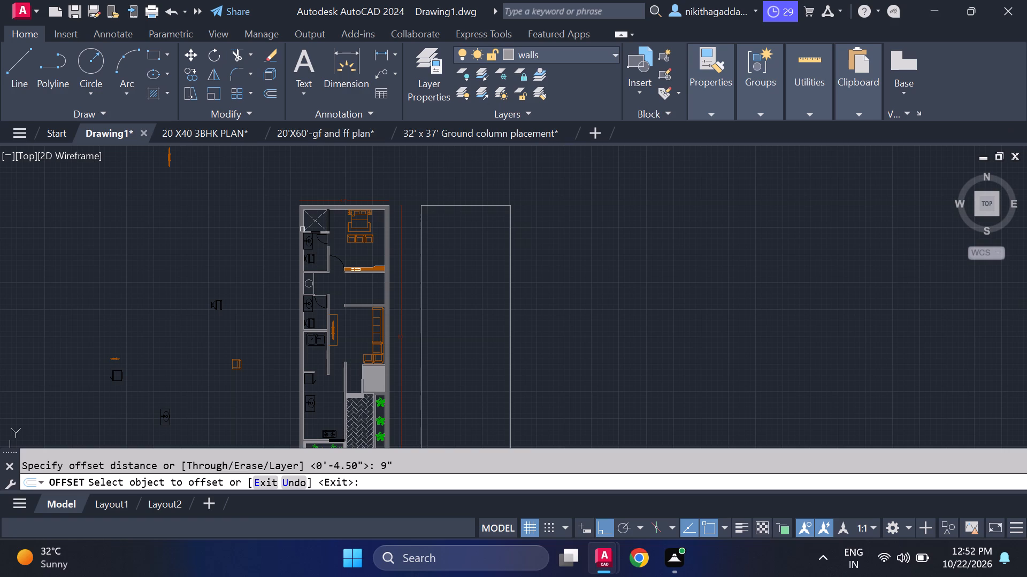
click(482, 208)
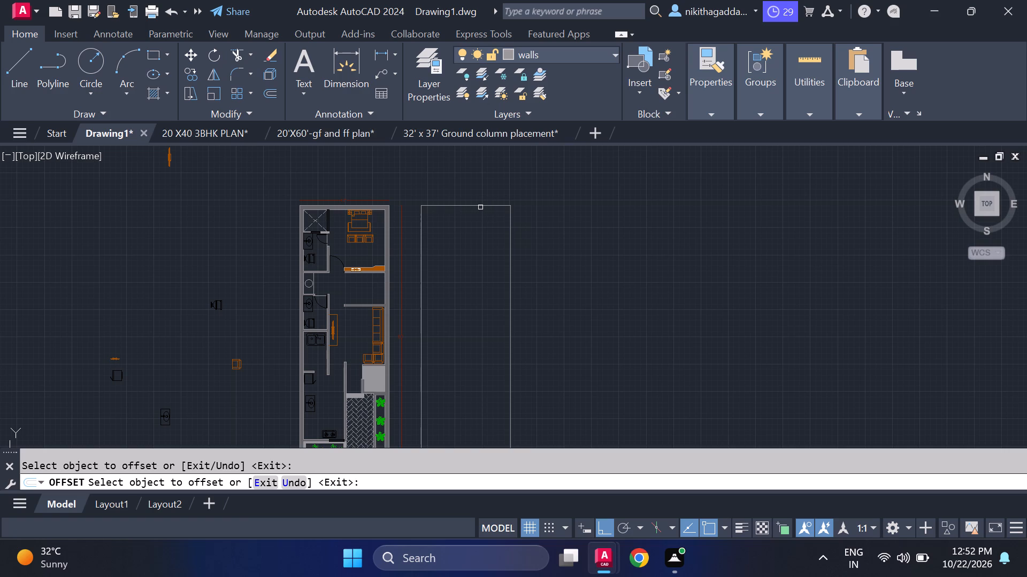
click(490, 207)
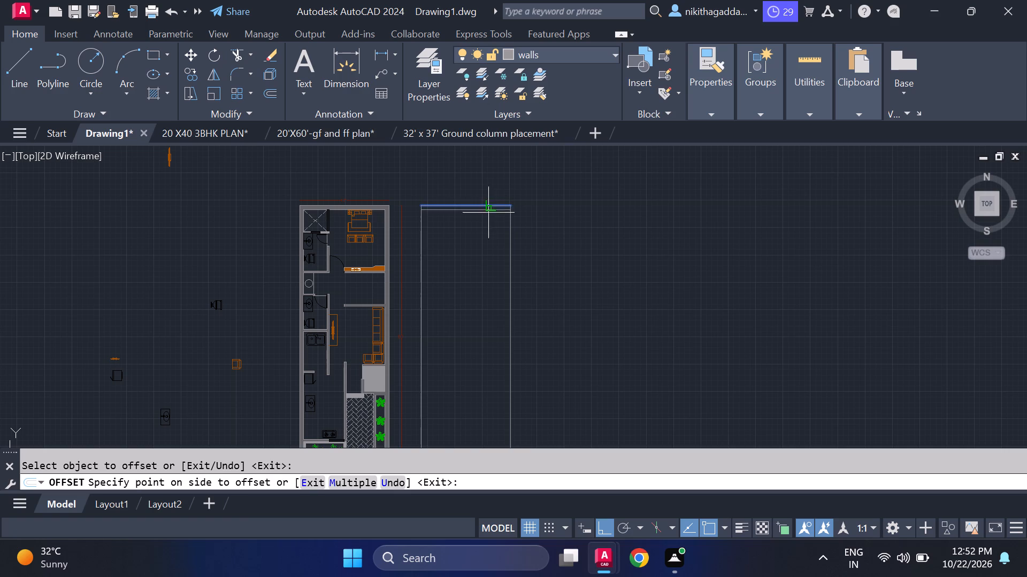
click(474, 240)
click(421, 284)
click(471, 281)
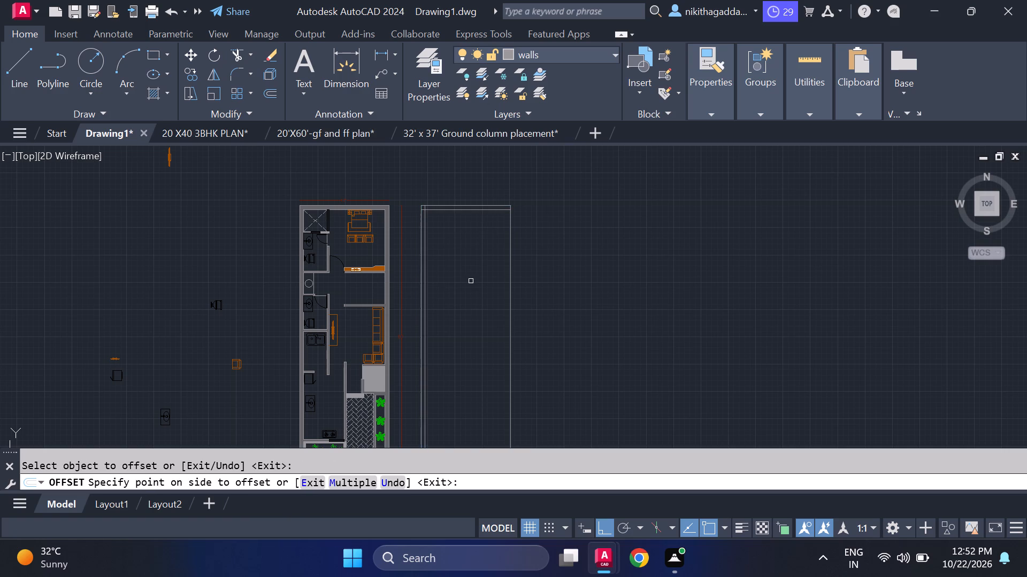
click(513, 289)
click(510, 287)
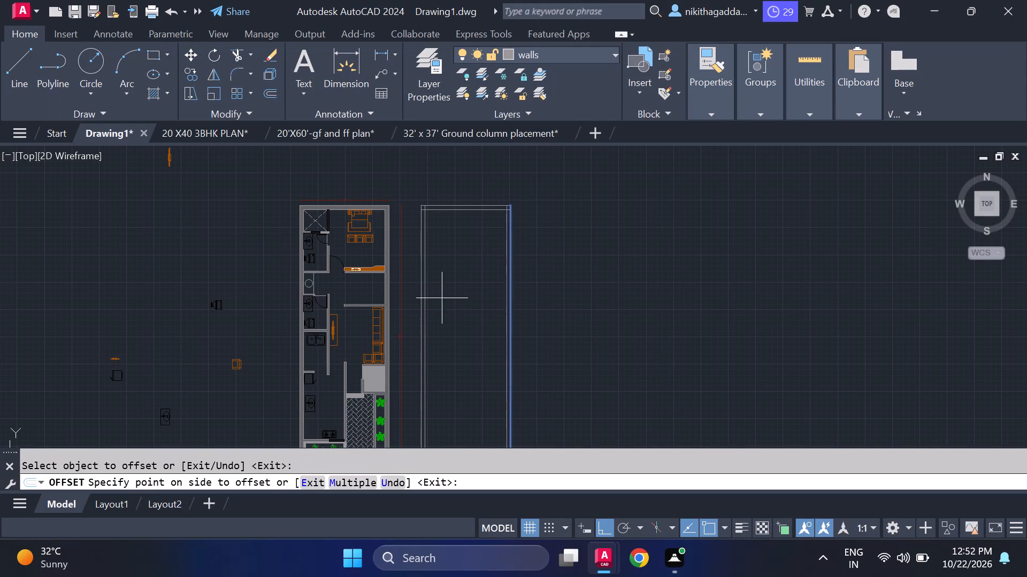
click(441, 299)
scroll(448, 305, down, 1)
scroll(429, 424, up, 2)
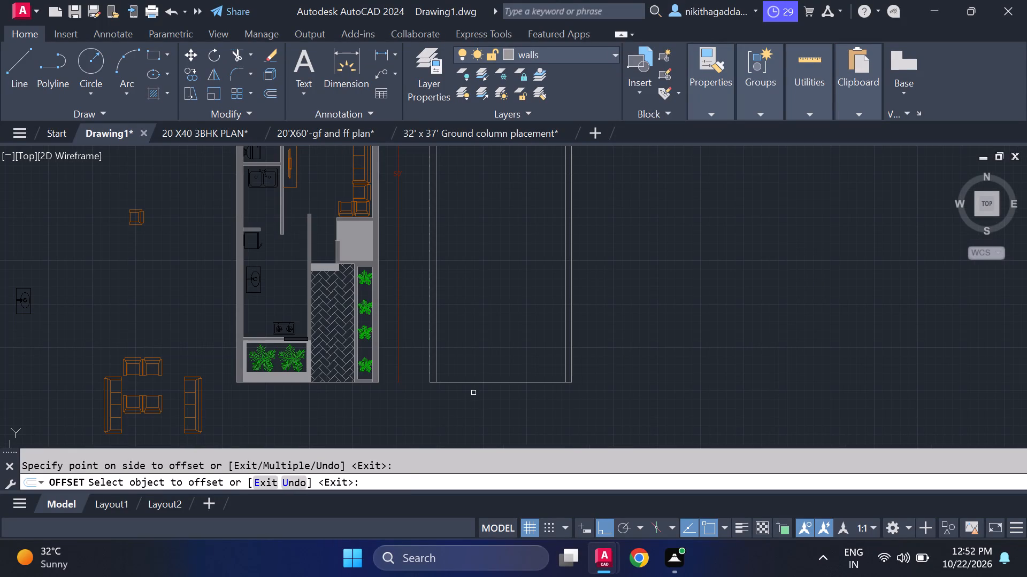
click(480, 384)
click(492, 346)
scroll(493, 343, down, 2)
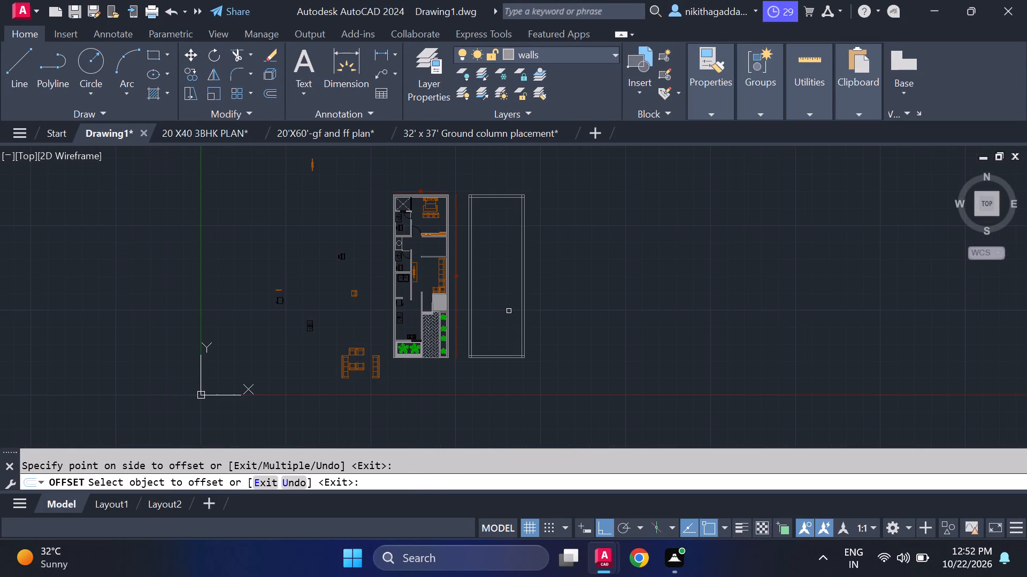
key(Escape)
Trim the overlapping inner wall line ends at both top corners of the new 17' x 50' outline.
text(tr)
key(Return)
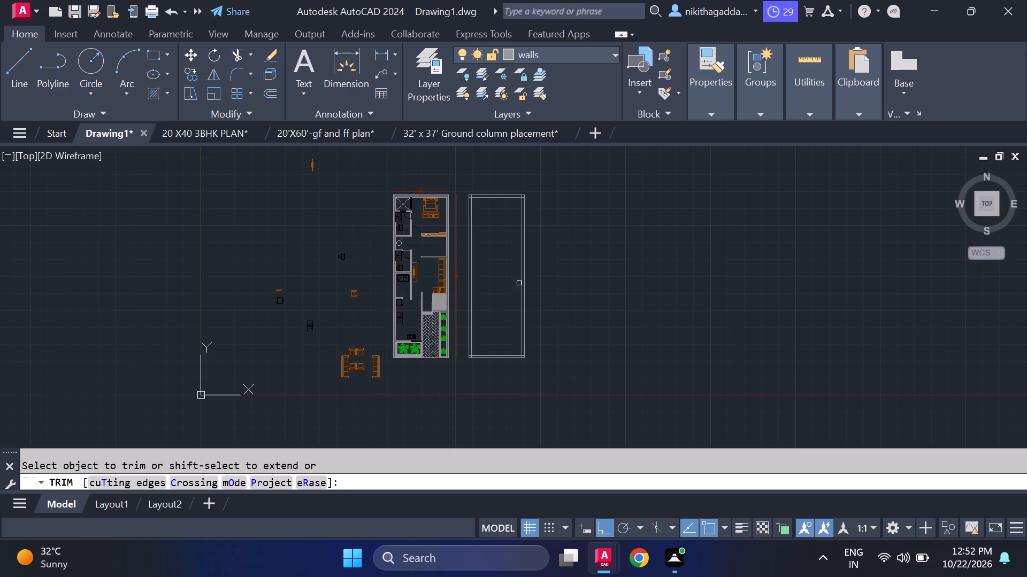
key(Escape)
text(tr)
key(Return)
scroll(472, 200, up, 5)
click(442, 178)
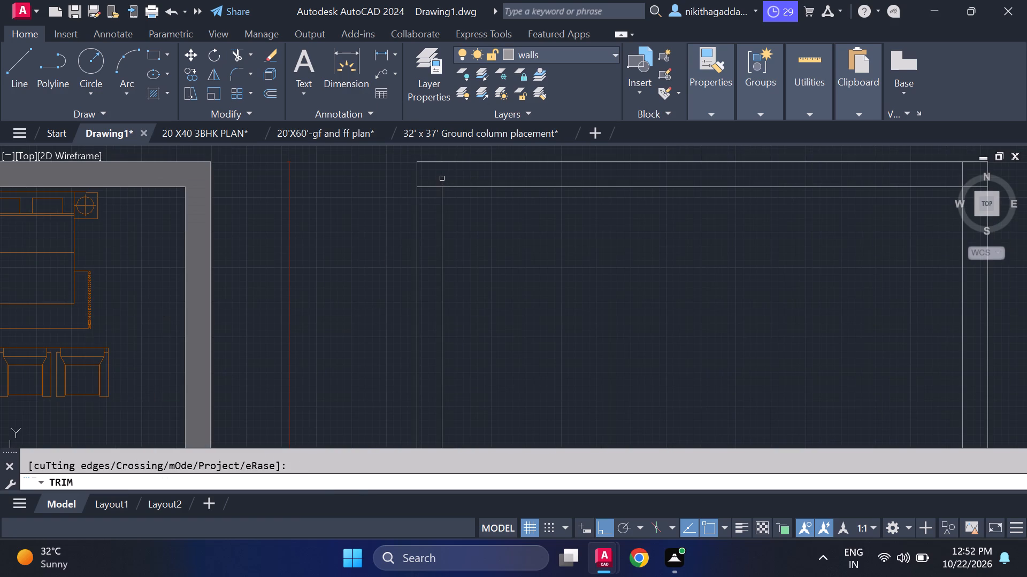
click(432, 186)
middle_drag(688, 220, 647, 243)
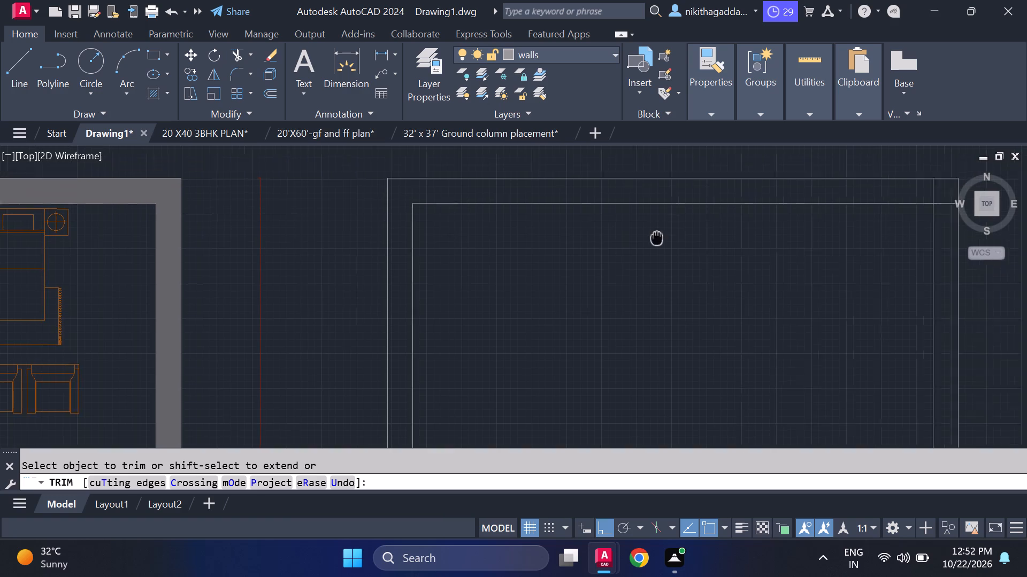
middle_drag(647, 243, 339, 282)
scroll(342, 282, up, 1)
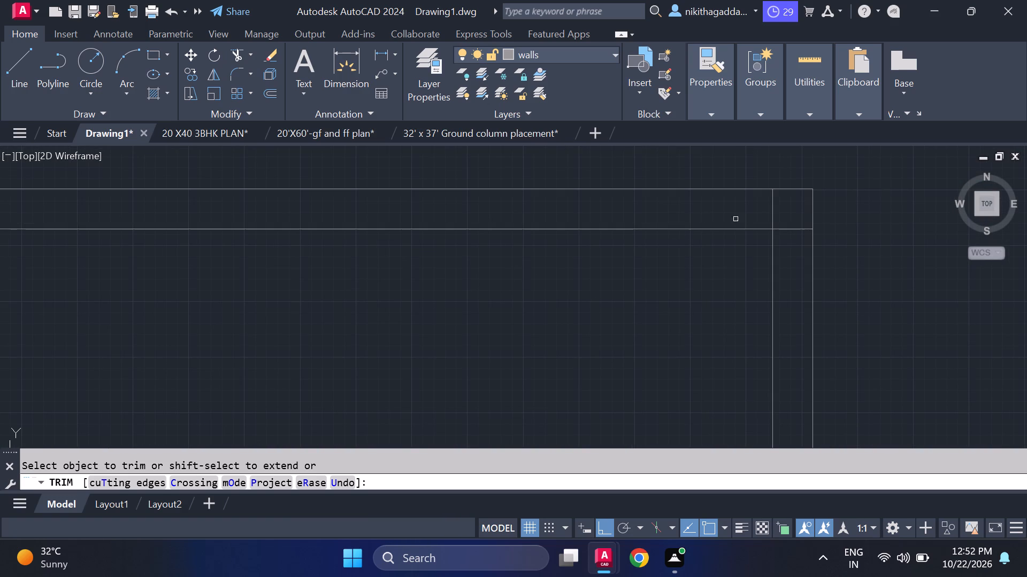
scroll(500, 190, down, 3)
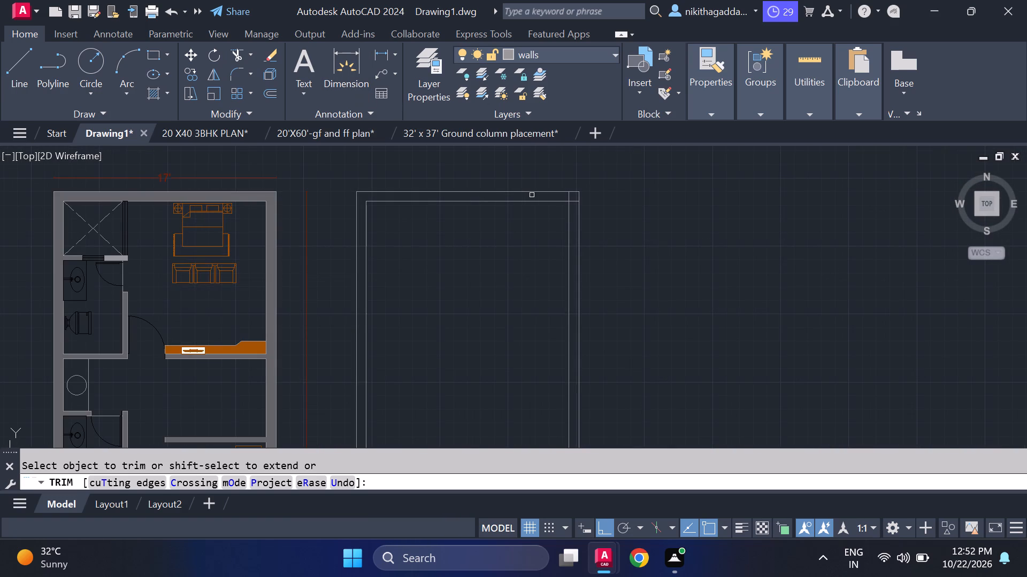
drag(571, 197, 573, 201)
click(573, 201)
Trim the overlapping inner wall line ends at both bottom corners of the new outline, completing the clean inner rectangle.
ctrl+scroll(556, 309, down, 3)
scroll(575, 386, down, 2)
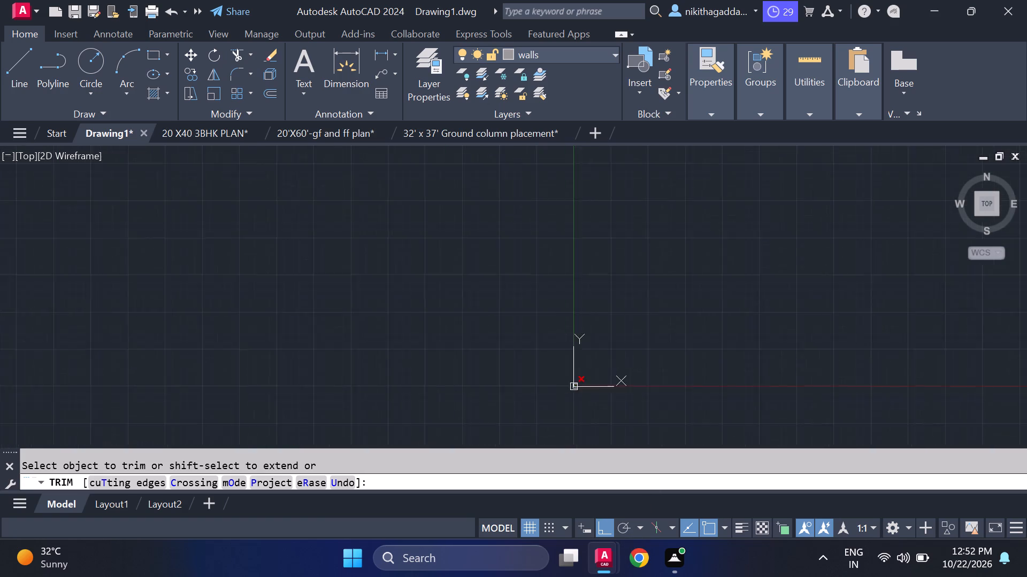
scroll(575, 386, up, 1)
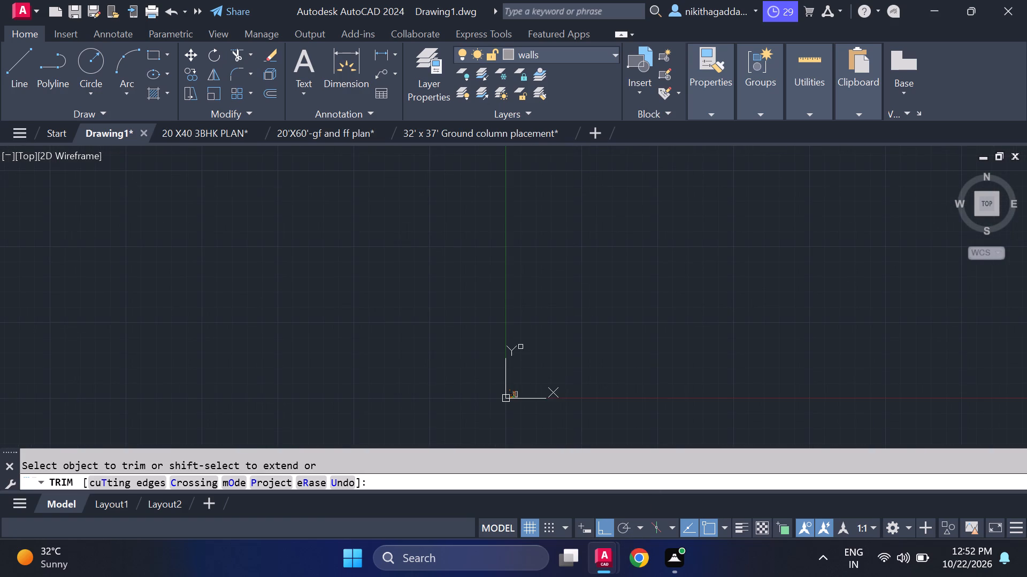
scroll(503, 357, up, 2)
middle_drag(513, 412, 502, 284)
scroll(504, 334, up, 4)
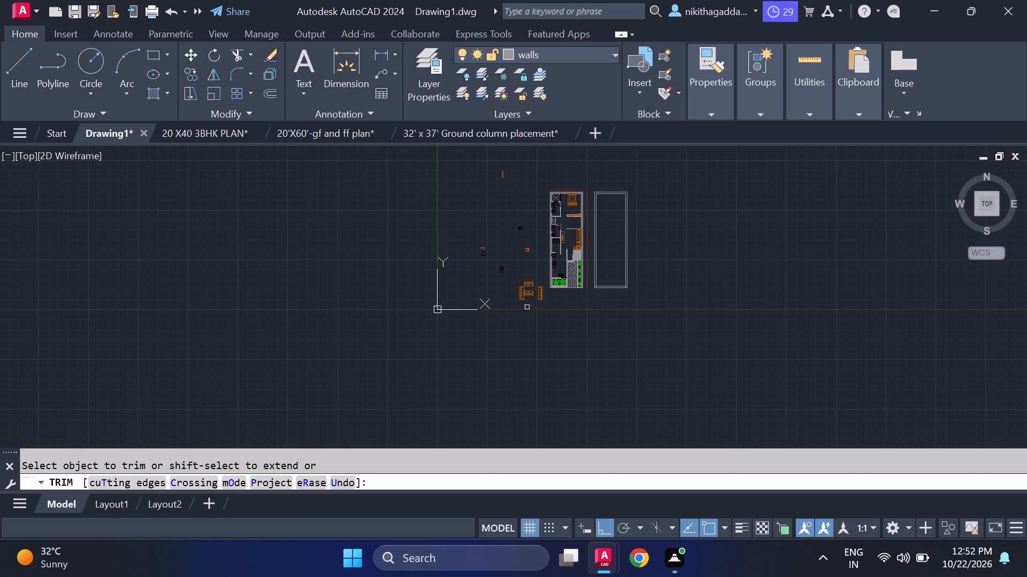
scroll(570, 286, up, 3)
scroll(658, 280, up, 3)
click(675, 299)
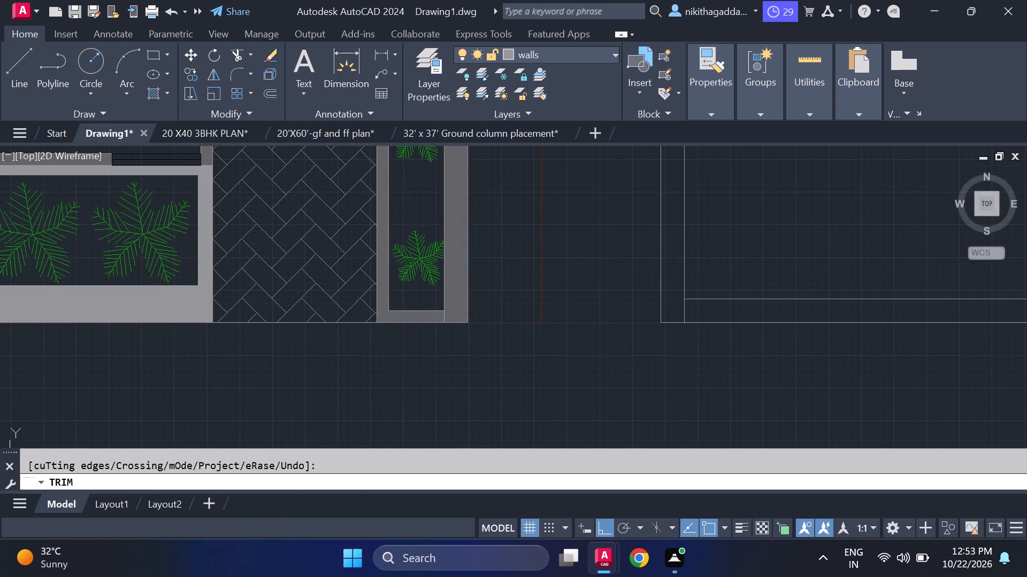
click(685, 309)
scroll(692, 311, down, 3)
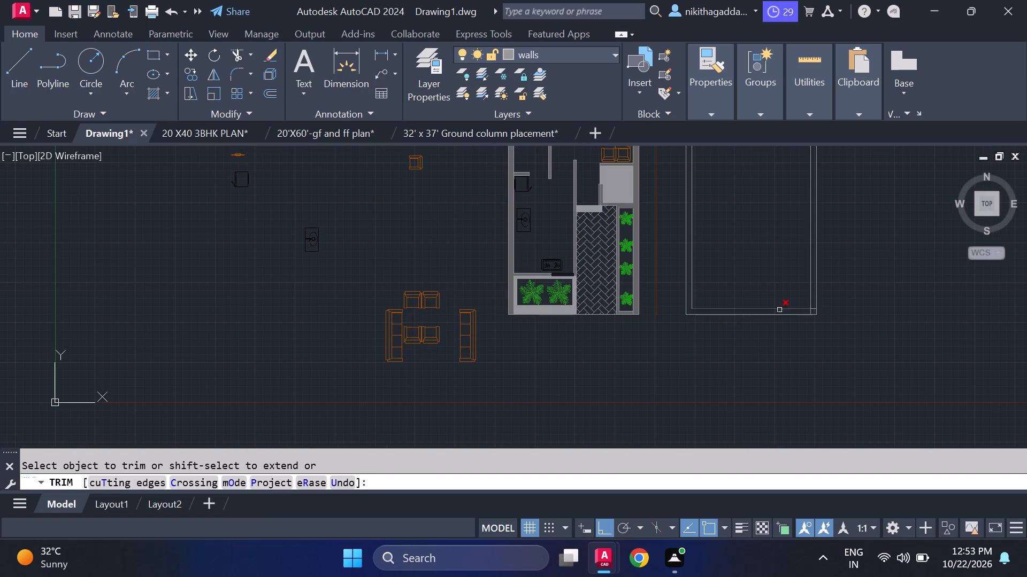
scroll(809, 315, up, 6)
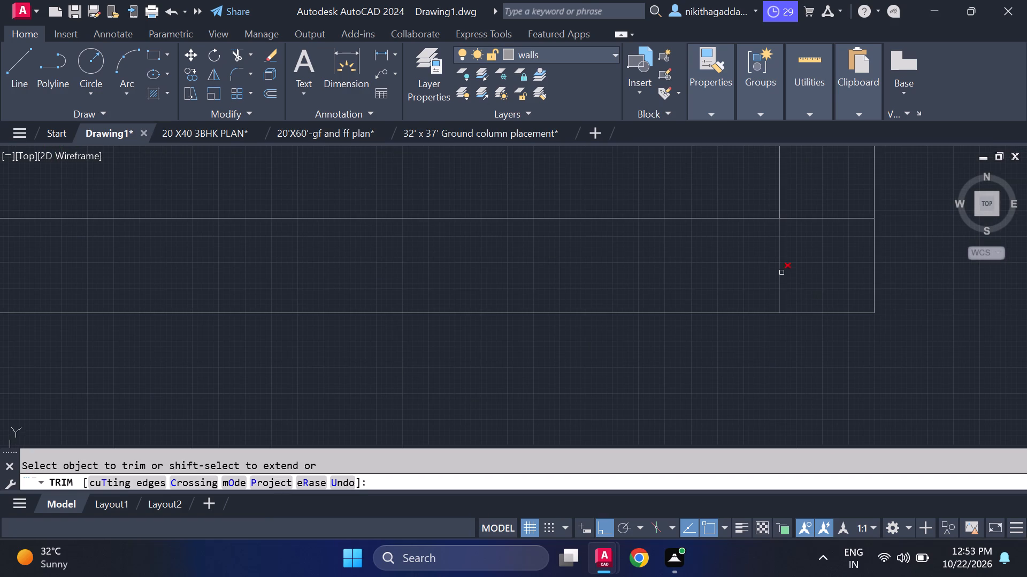
click(780, 270)
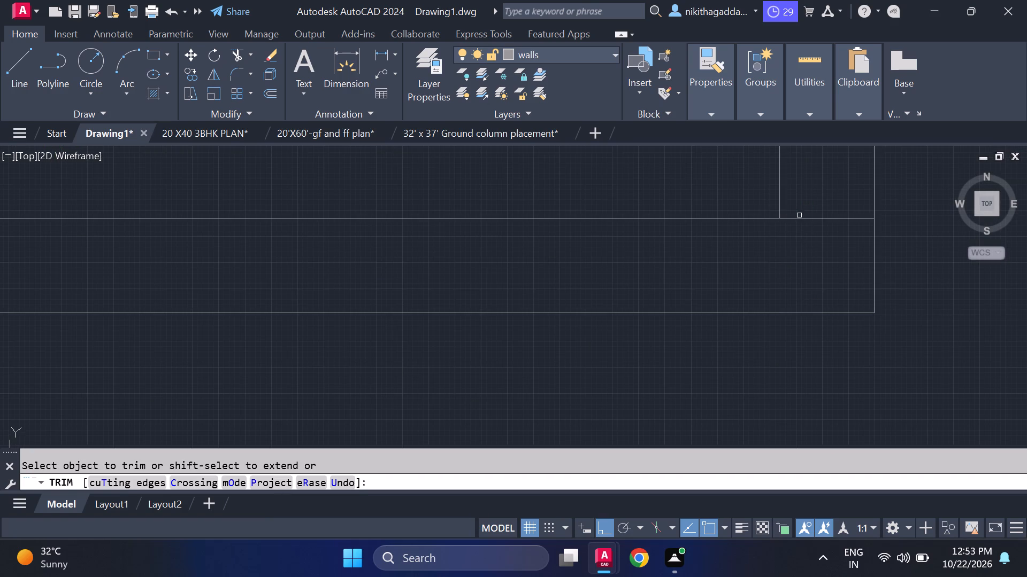
click(799, 217)
scroll(799, 235, down, 6)
middle_drag(799, 244, 757, 331)
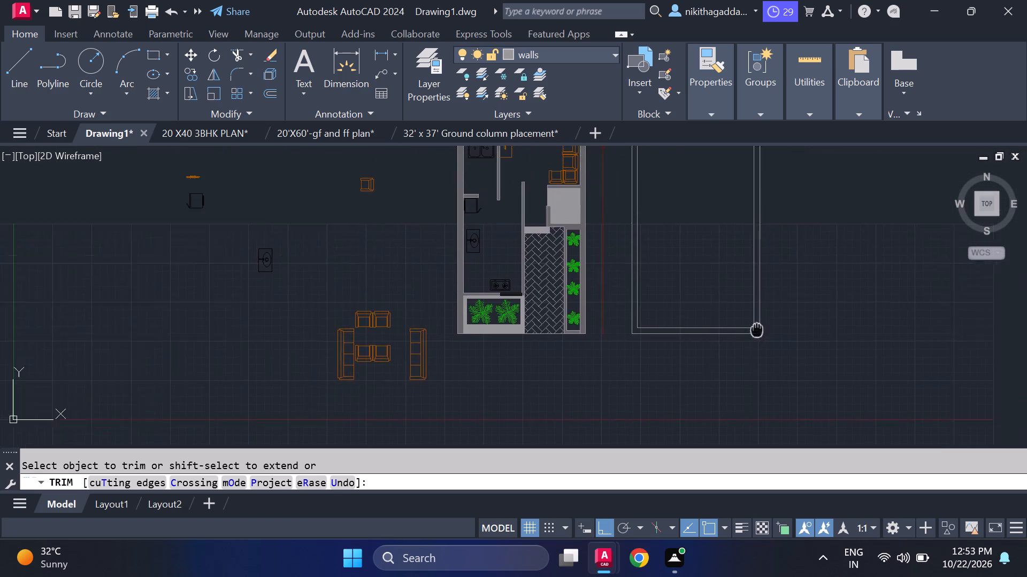
middle_drag(757, 331, 719, 373)
scroll(713, 359, down, 2)
scroll(714, 355, up, 1)
key(Escape)
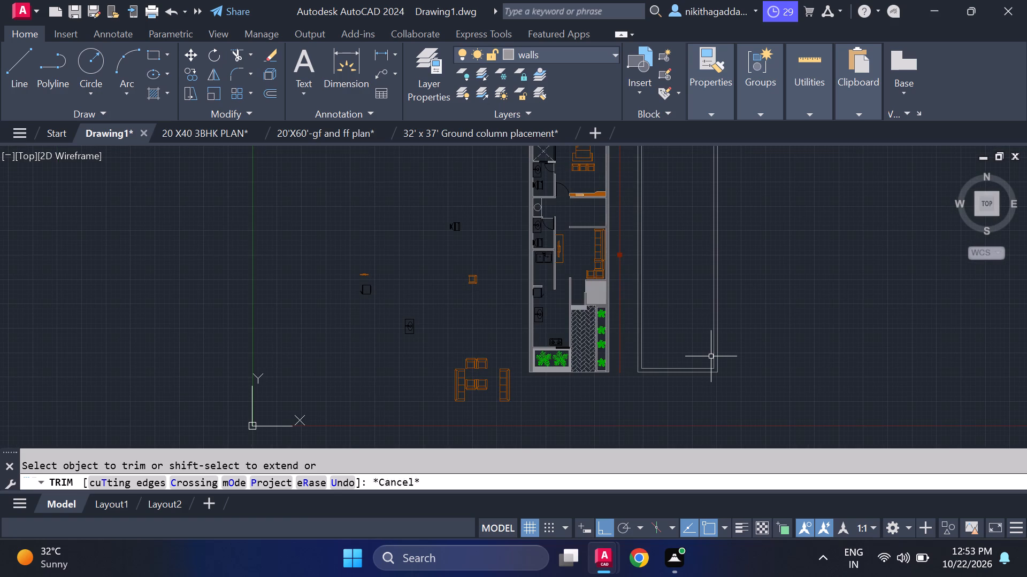
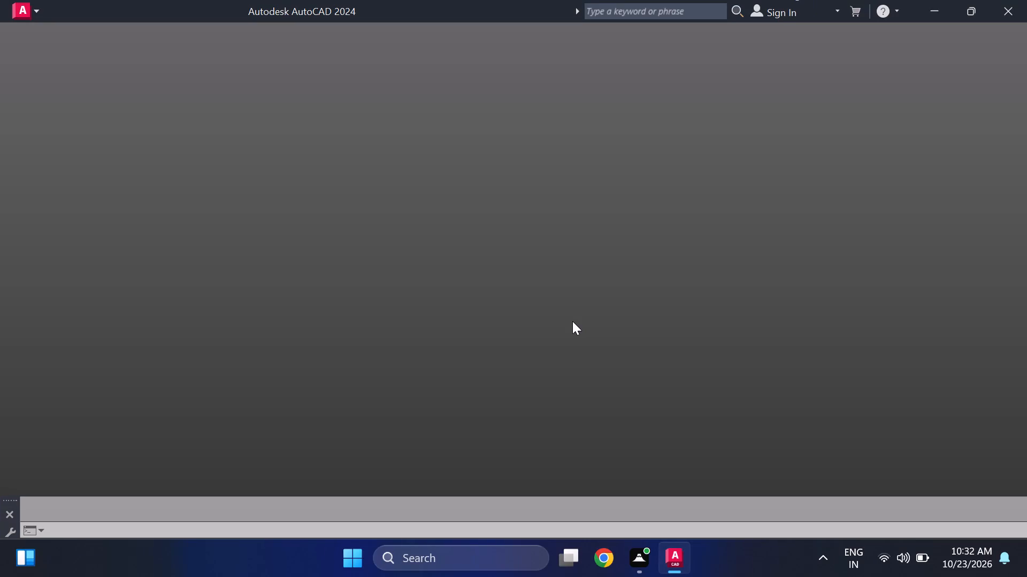
Open the existing drawing 17'X30'-gf&ff plan from the Documents folder.
scroll(559, 308, down, 3)
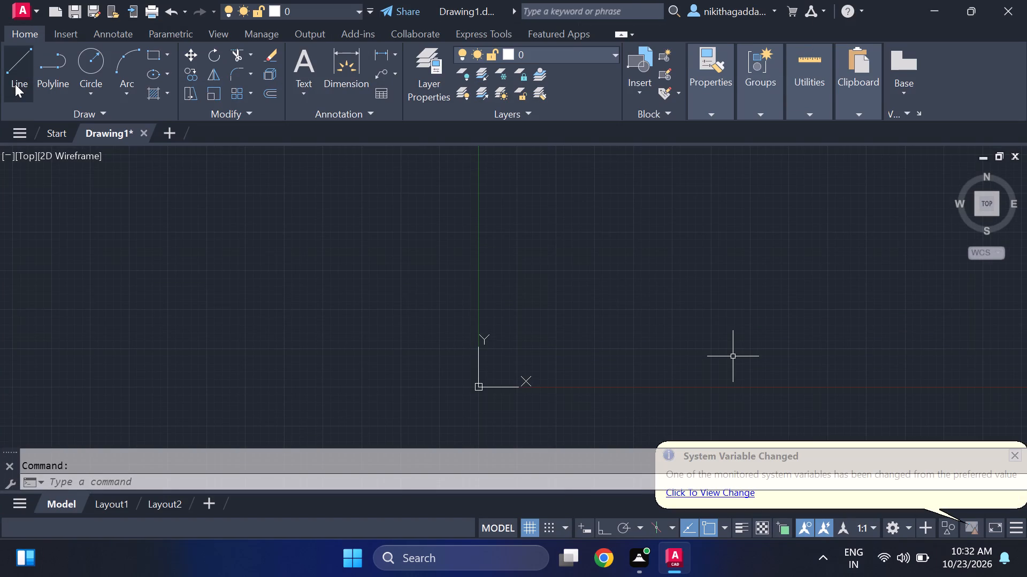
click(18, 132)
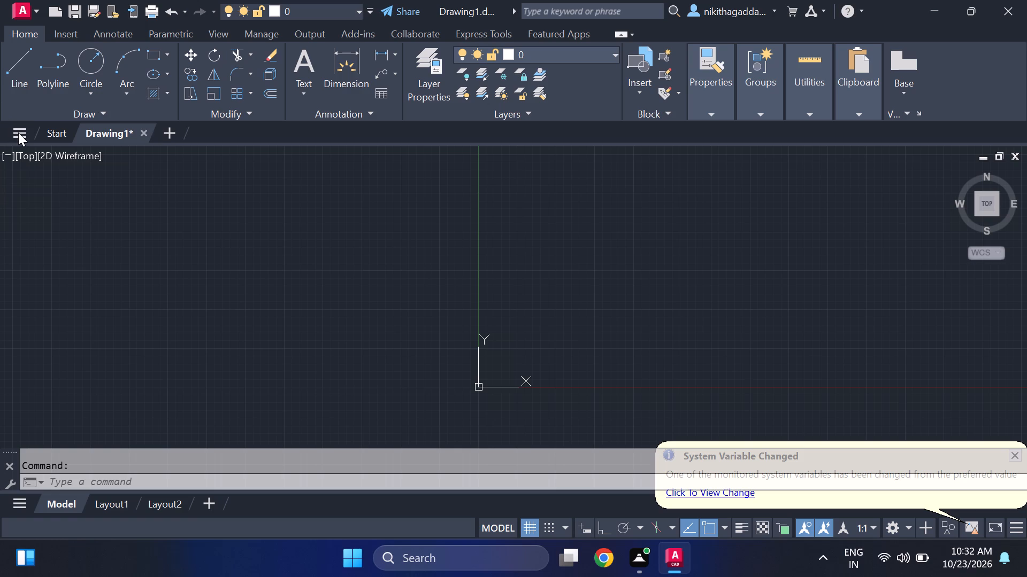
click(56, 272)
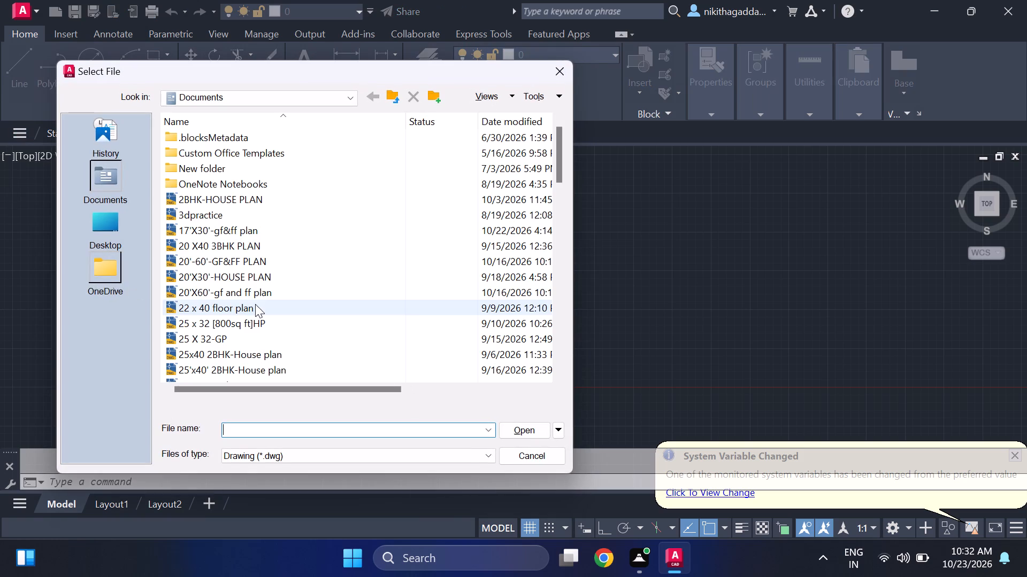
click(243, 232)
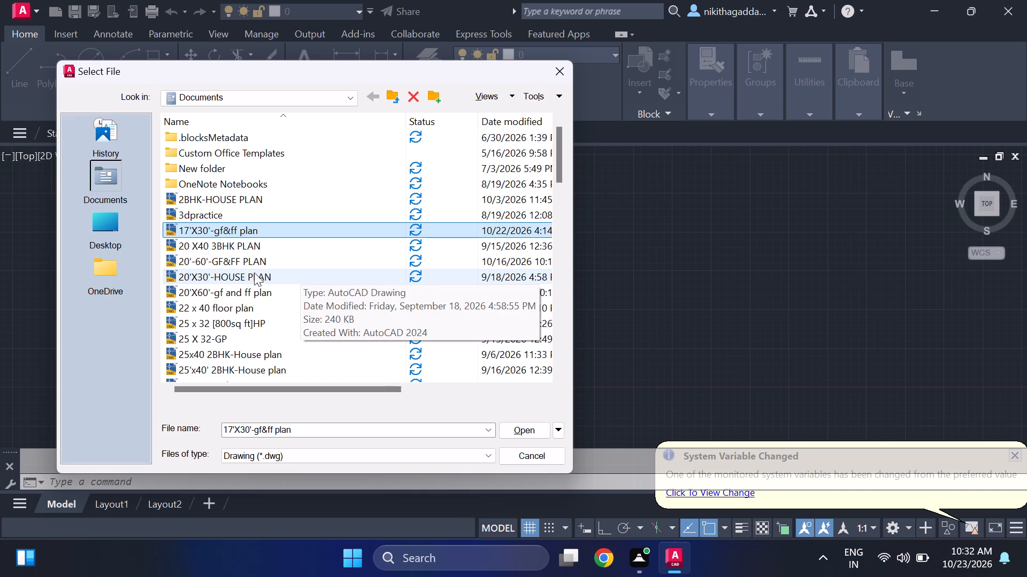
click(509, 431)
Examine the furnished floor plan's rooms, walls and fittings, along with the empty double-line wall outline beside it.
scroll(462, 378, down, 2)
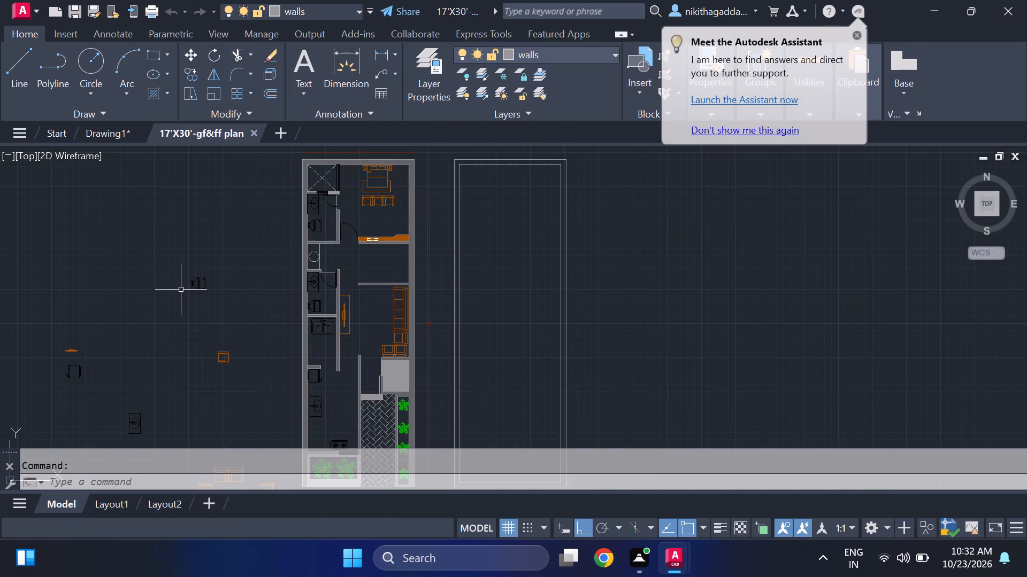
scroll(331, 310, down, 2)
scroll(331, 310, up, 2)
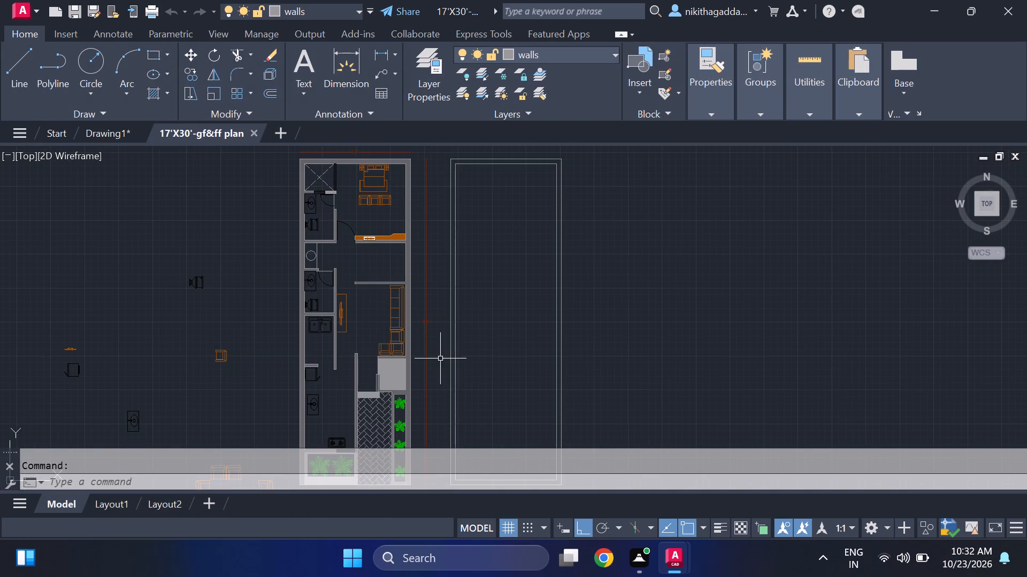
middle_drag(434, 358, 310, 341)
middle_click(310, 341)
scroll(313, 309, down, 2)
scroll(287, 300, up, 3)
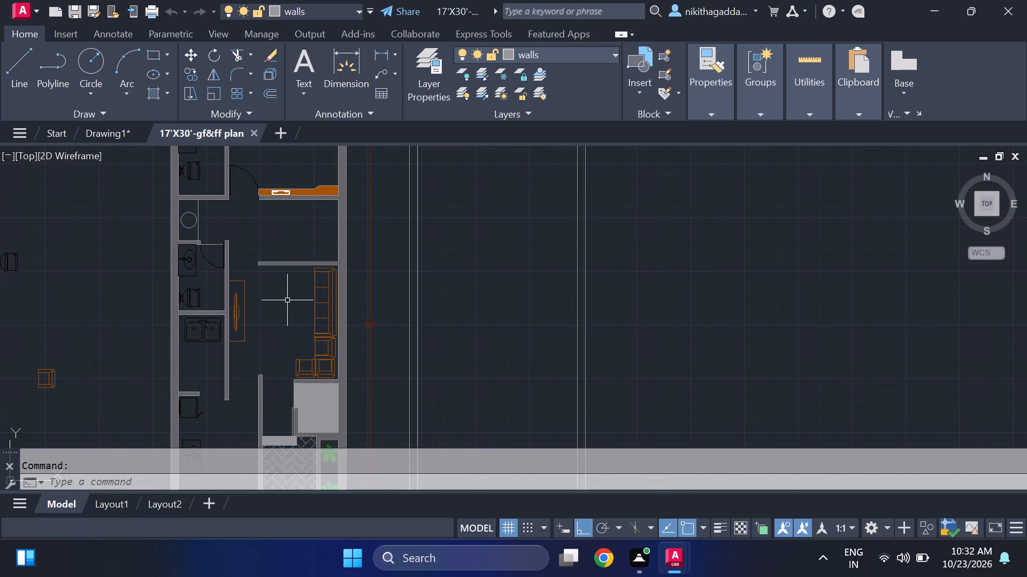
middle_drag(287, 300, 289, 314)
scroll(334, 355, down, 2)
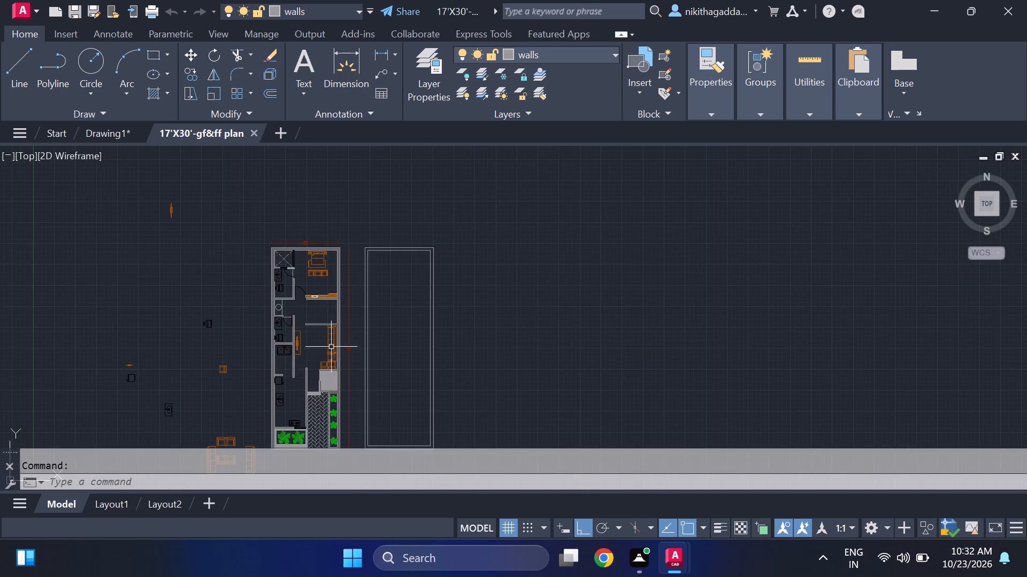
scroll(327, 340, up, 2)
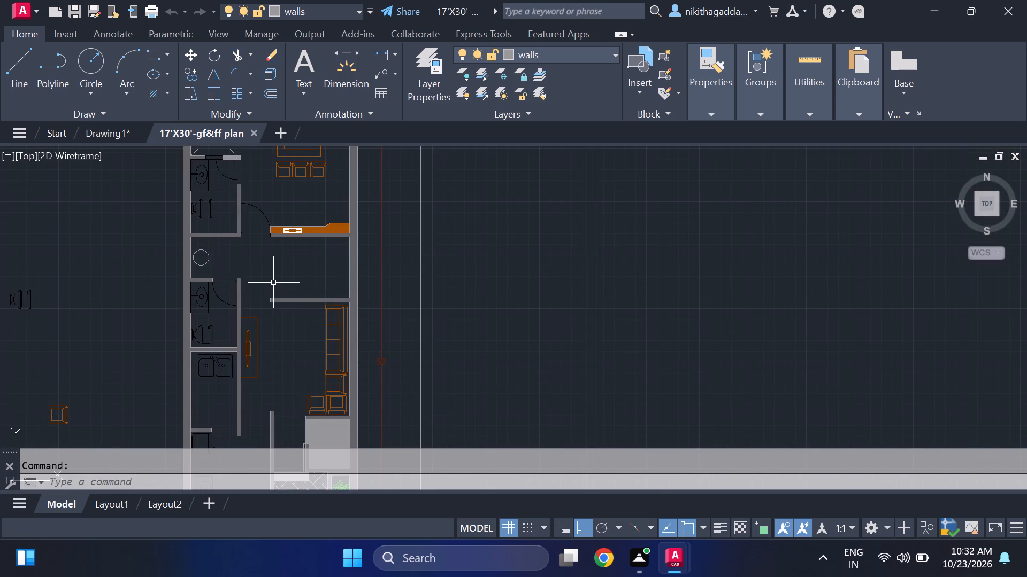
scroll(273, 283, down, 1)
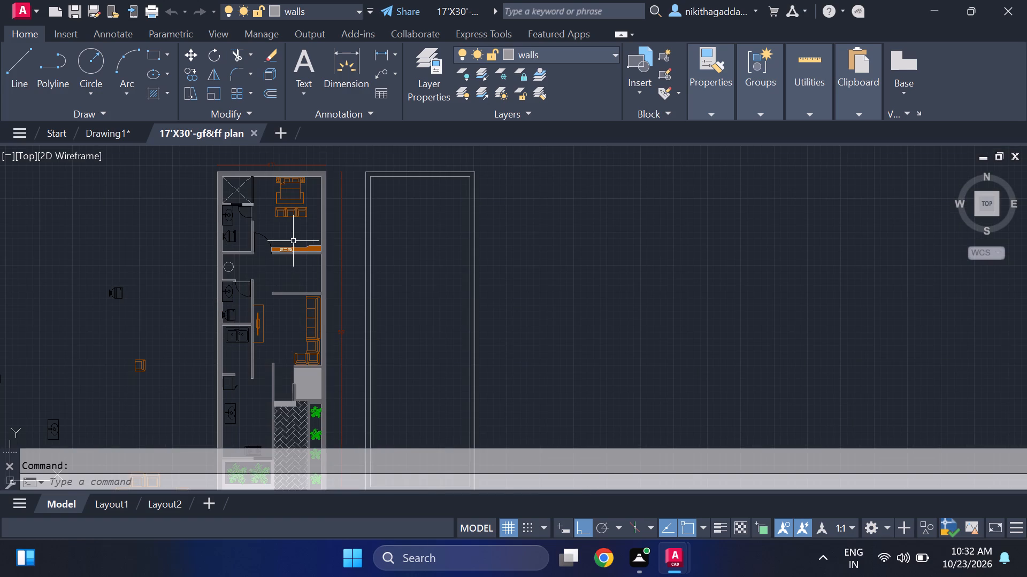
scroll(265, 260, down, 1)
scroll(265, 260, up, 3)
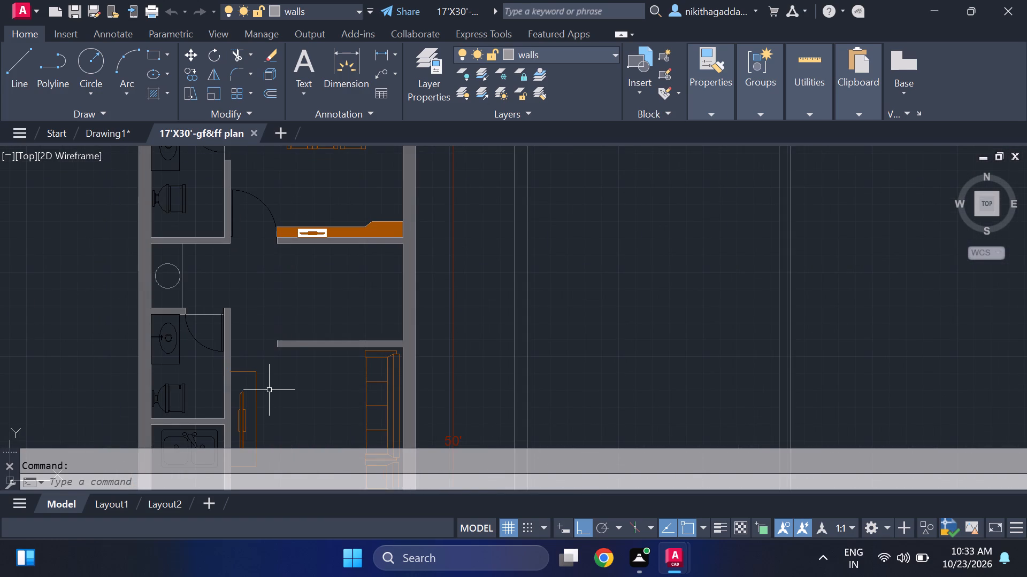
scroll(269, 360, down, 2)
scroll(369, 248, up, 1)
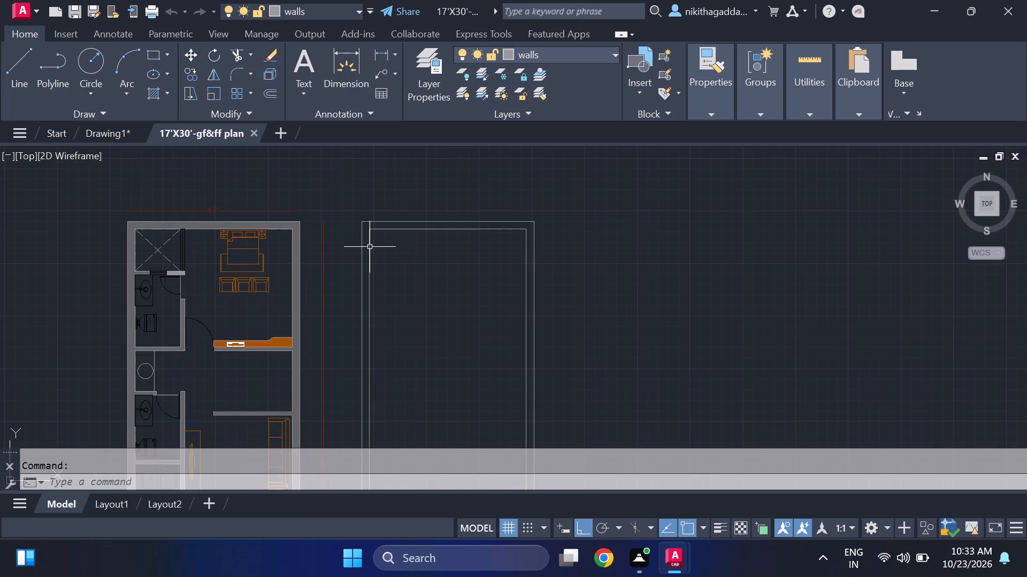
middle_drag(371, 276, 371, 280)
middle_click(371, 283)
scroll(371, 289, down, 2)
scroll(371, 289, up, 3)
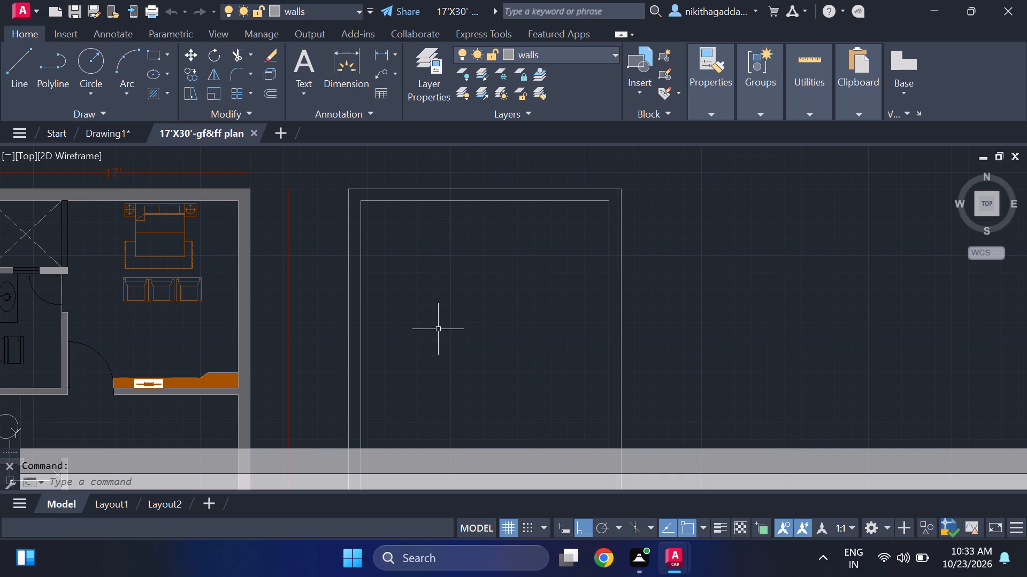
scroll(438, 328, down, 2)
scroll(260, 306, up, 2)
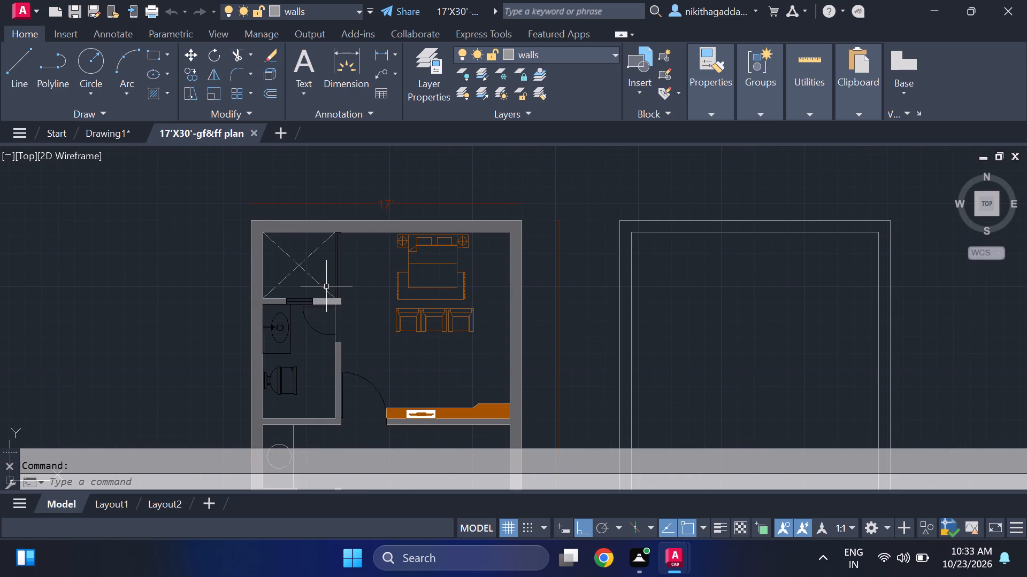
scroll(331, 288, down, 3)
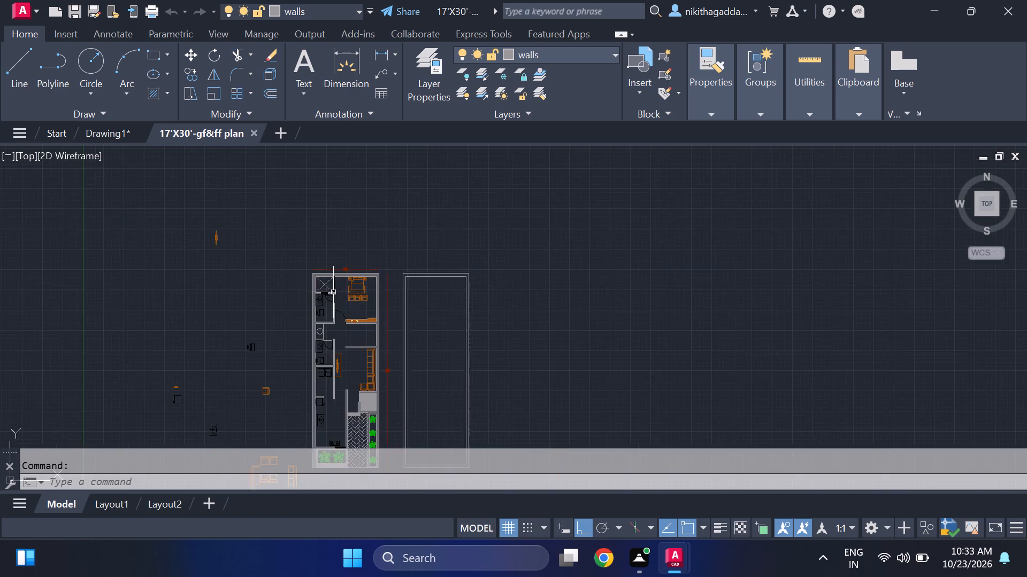
scroll(336, 294, up, 3)
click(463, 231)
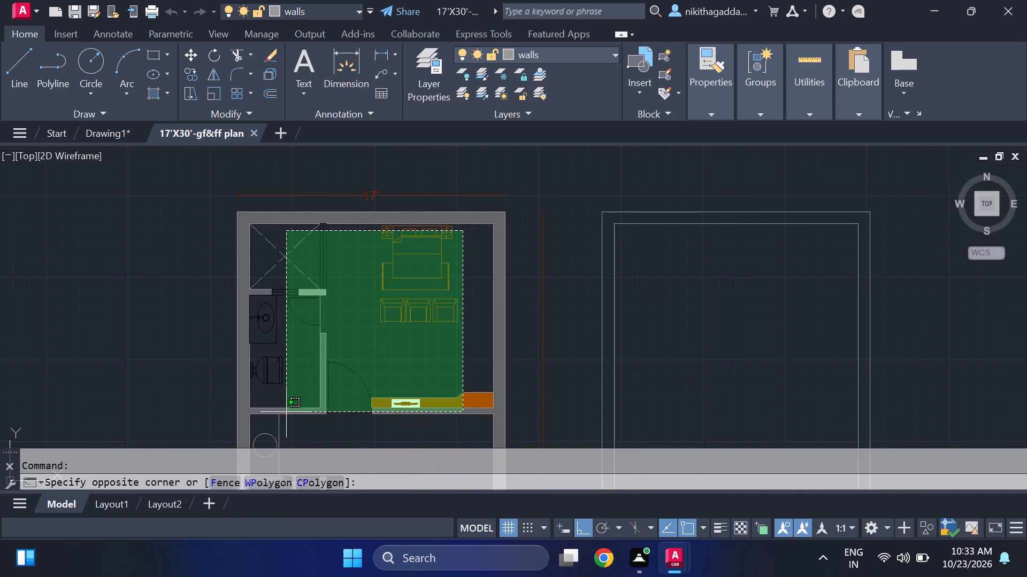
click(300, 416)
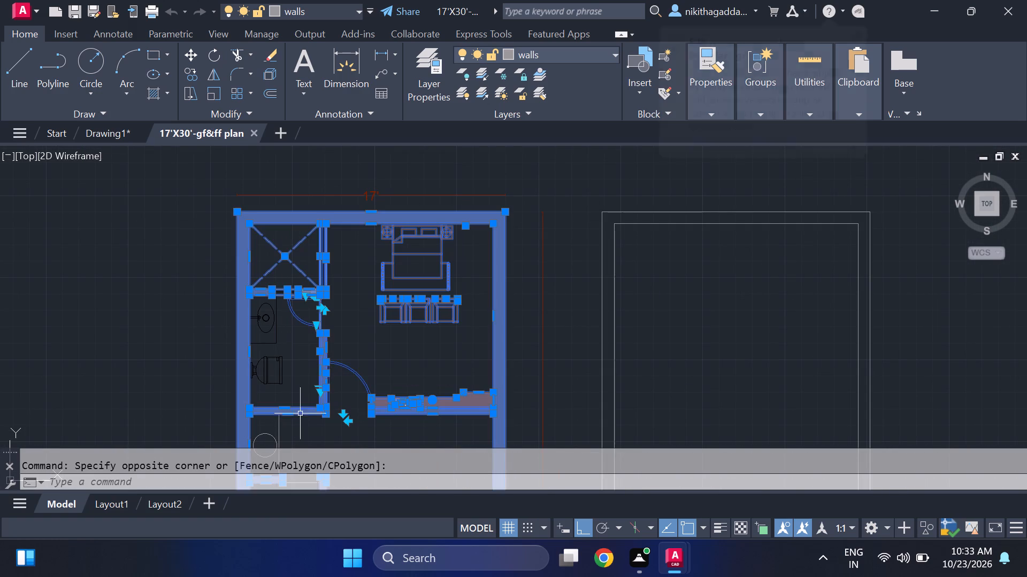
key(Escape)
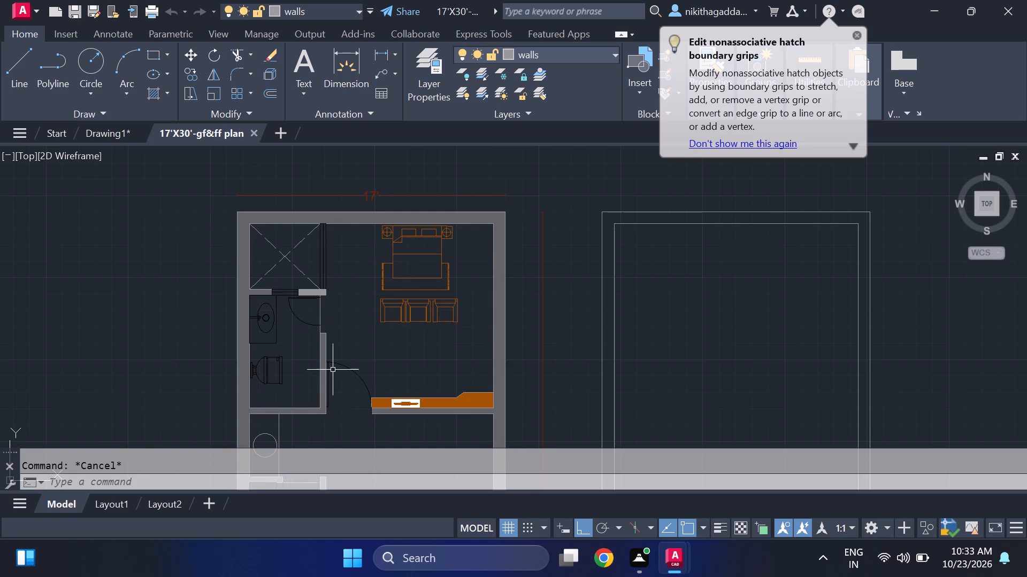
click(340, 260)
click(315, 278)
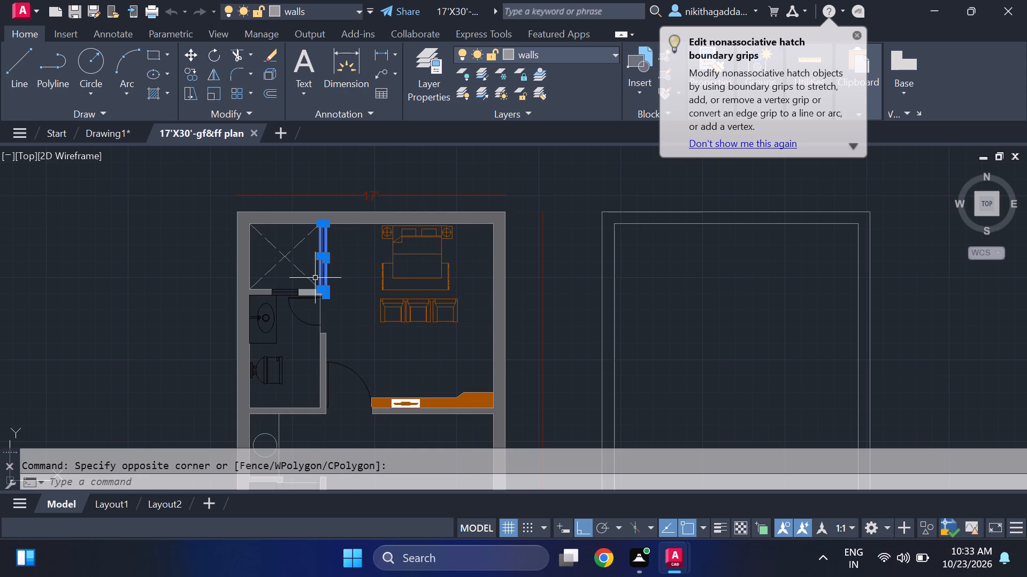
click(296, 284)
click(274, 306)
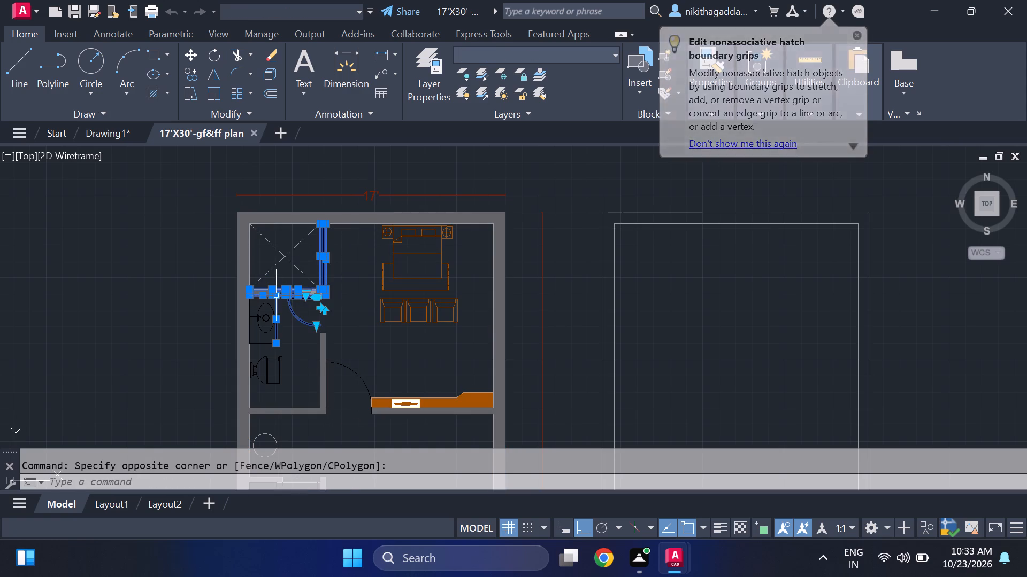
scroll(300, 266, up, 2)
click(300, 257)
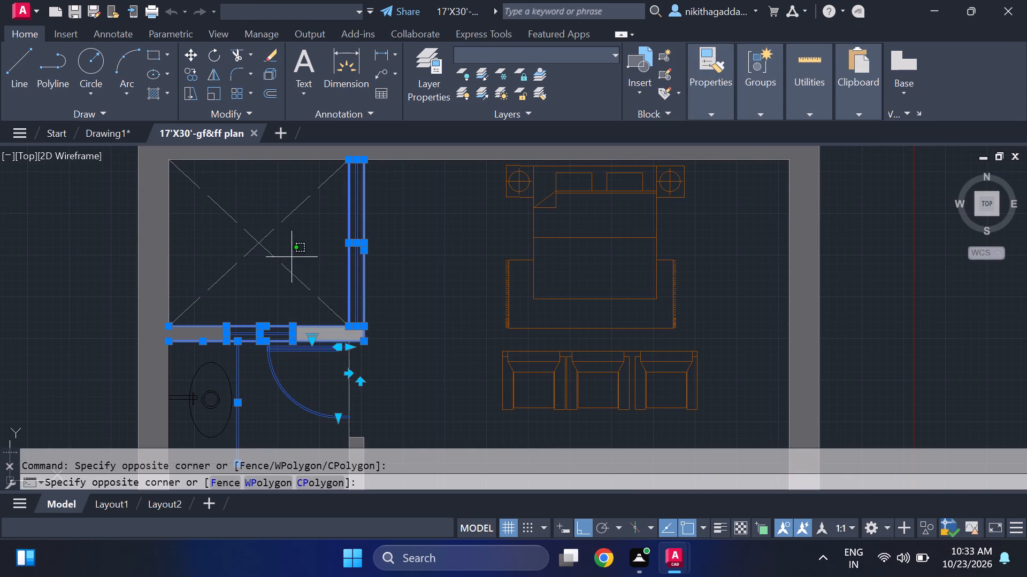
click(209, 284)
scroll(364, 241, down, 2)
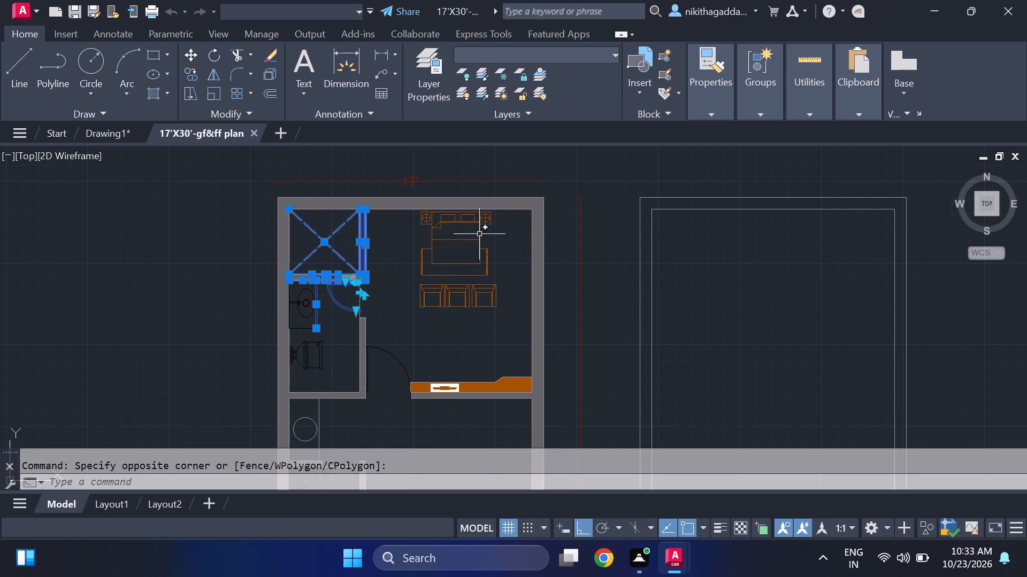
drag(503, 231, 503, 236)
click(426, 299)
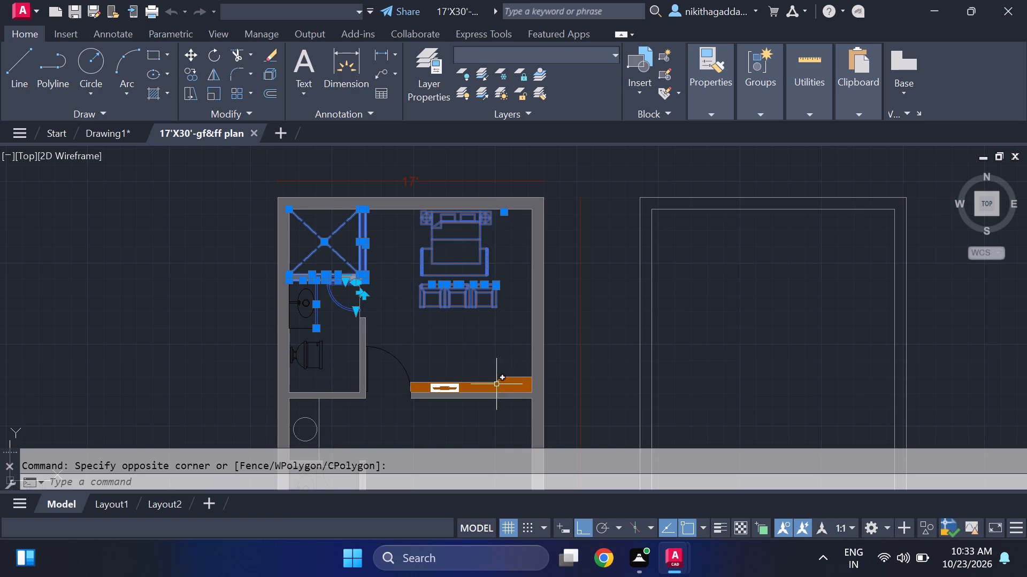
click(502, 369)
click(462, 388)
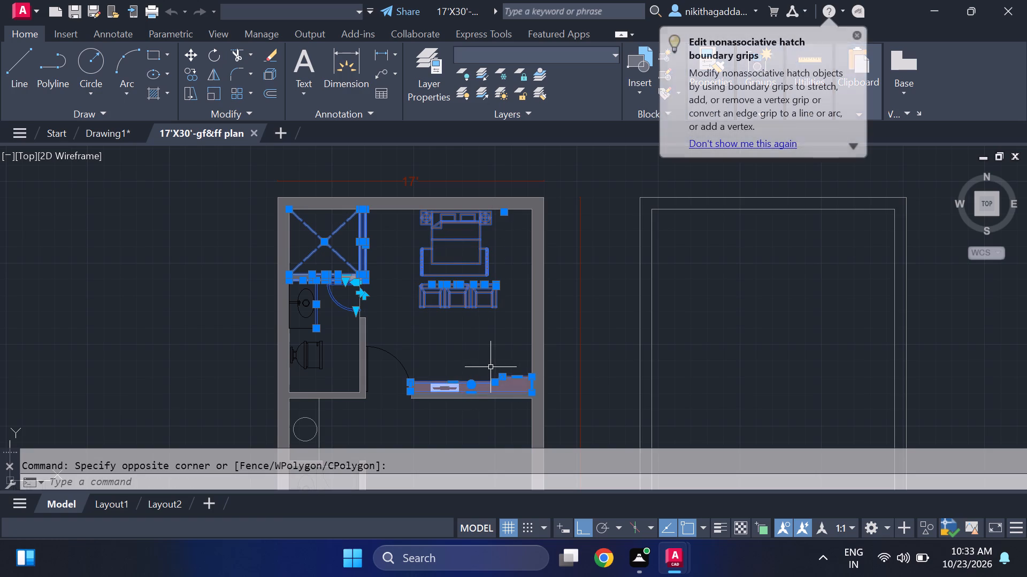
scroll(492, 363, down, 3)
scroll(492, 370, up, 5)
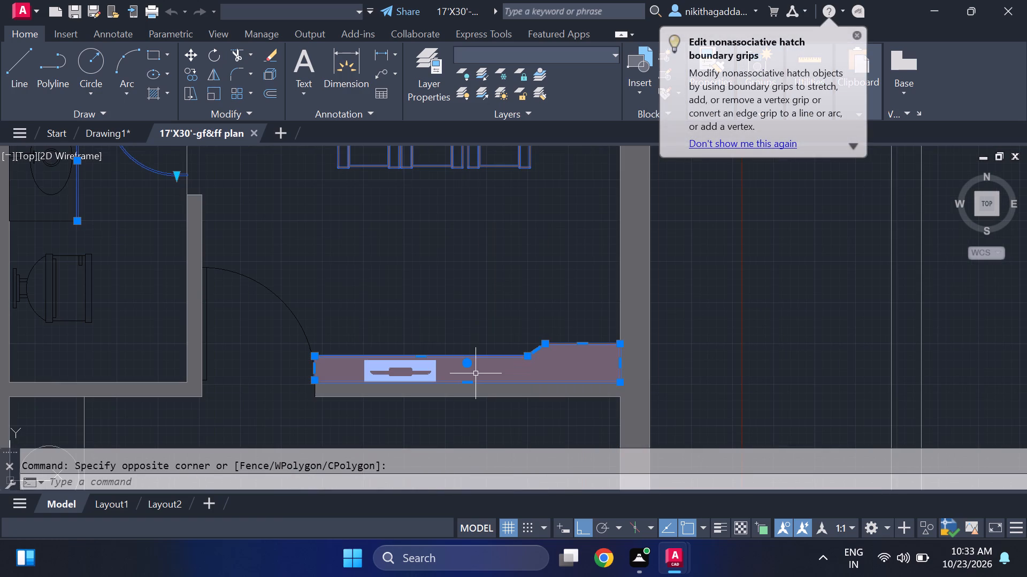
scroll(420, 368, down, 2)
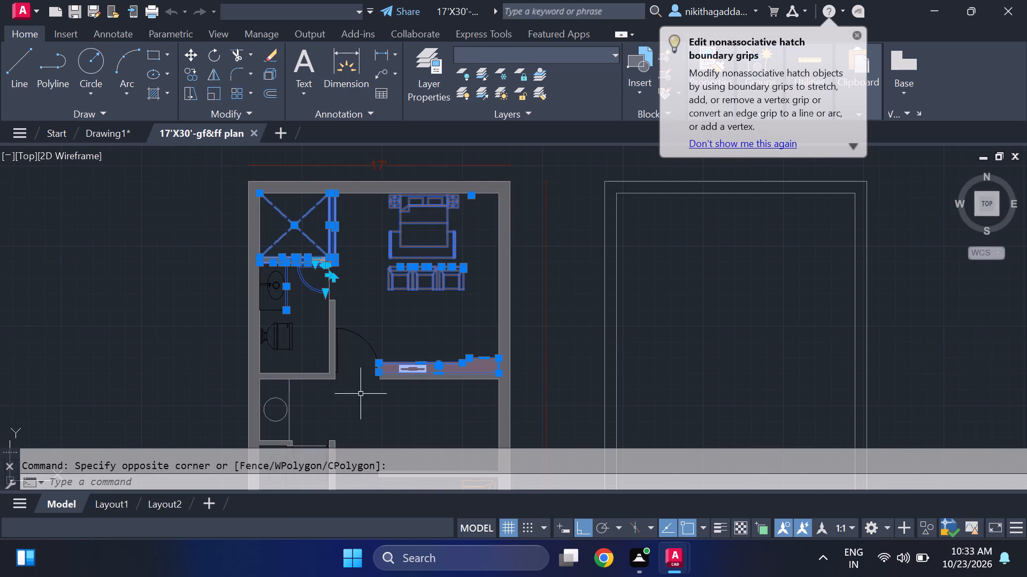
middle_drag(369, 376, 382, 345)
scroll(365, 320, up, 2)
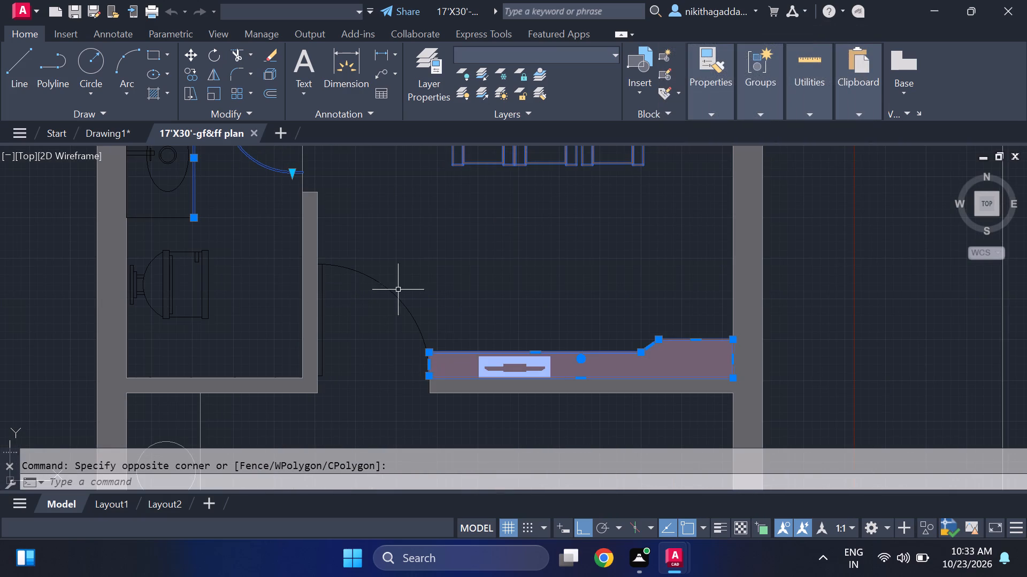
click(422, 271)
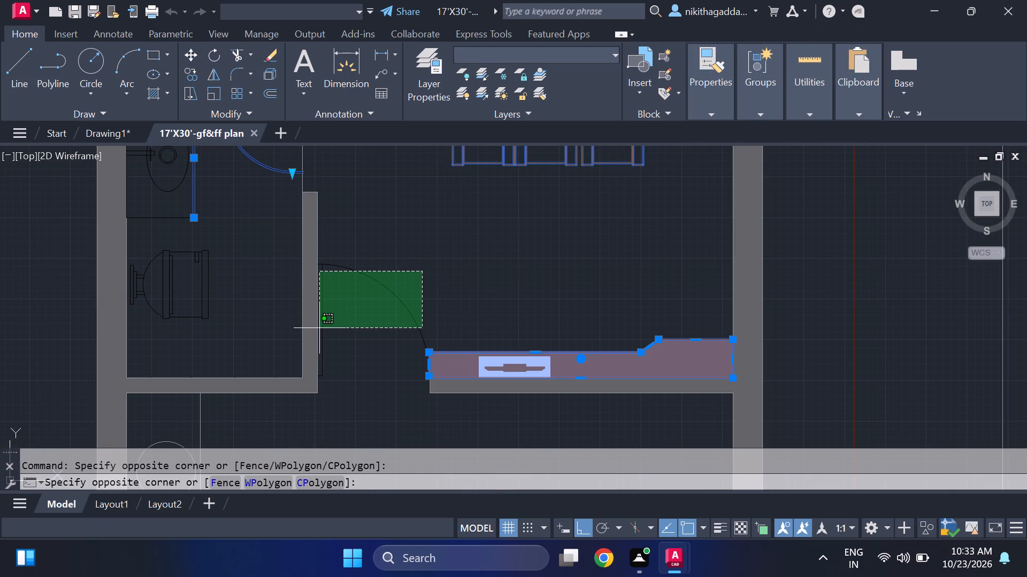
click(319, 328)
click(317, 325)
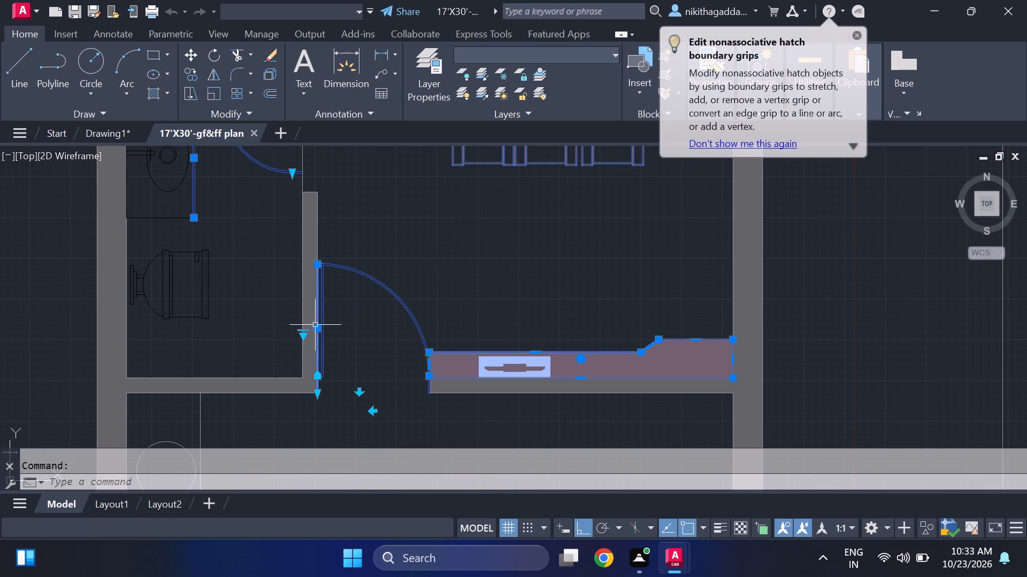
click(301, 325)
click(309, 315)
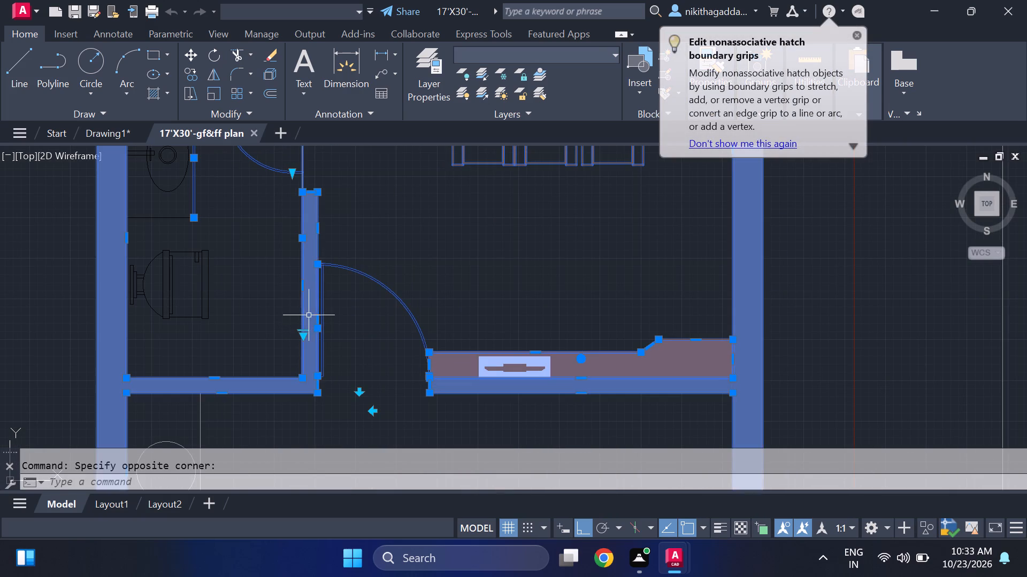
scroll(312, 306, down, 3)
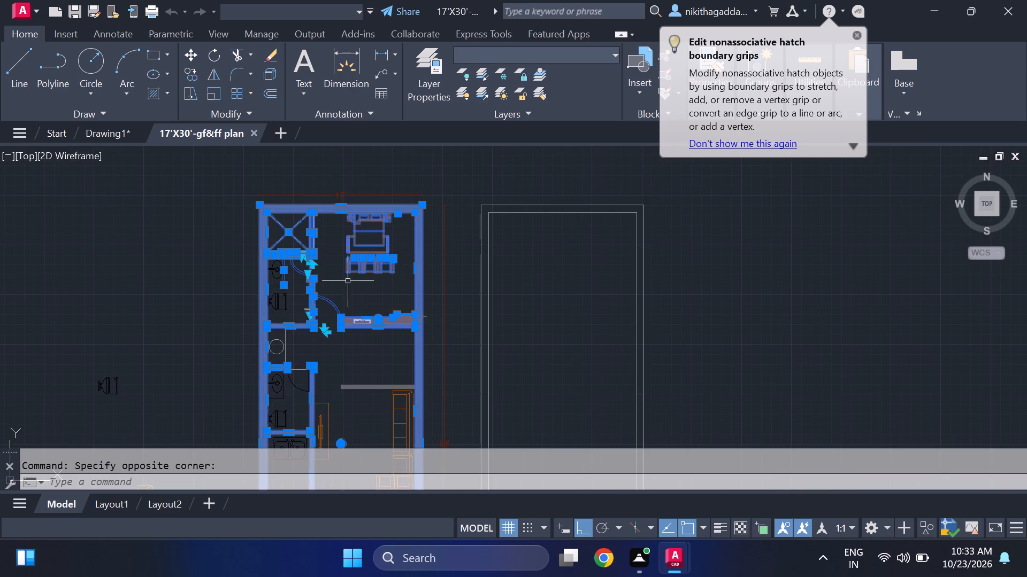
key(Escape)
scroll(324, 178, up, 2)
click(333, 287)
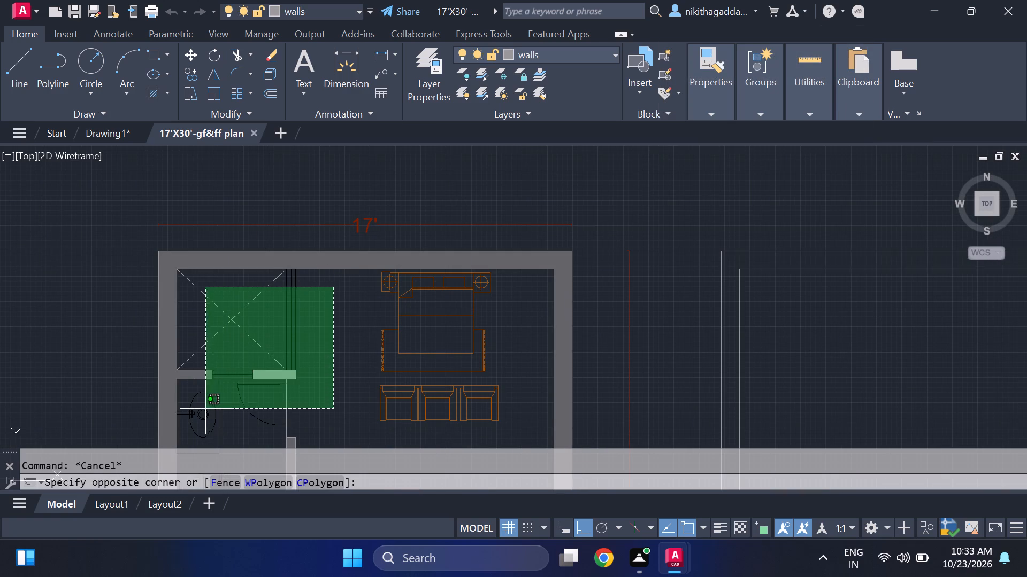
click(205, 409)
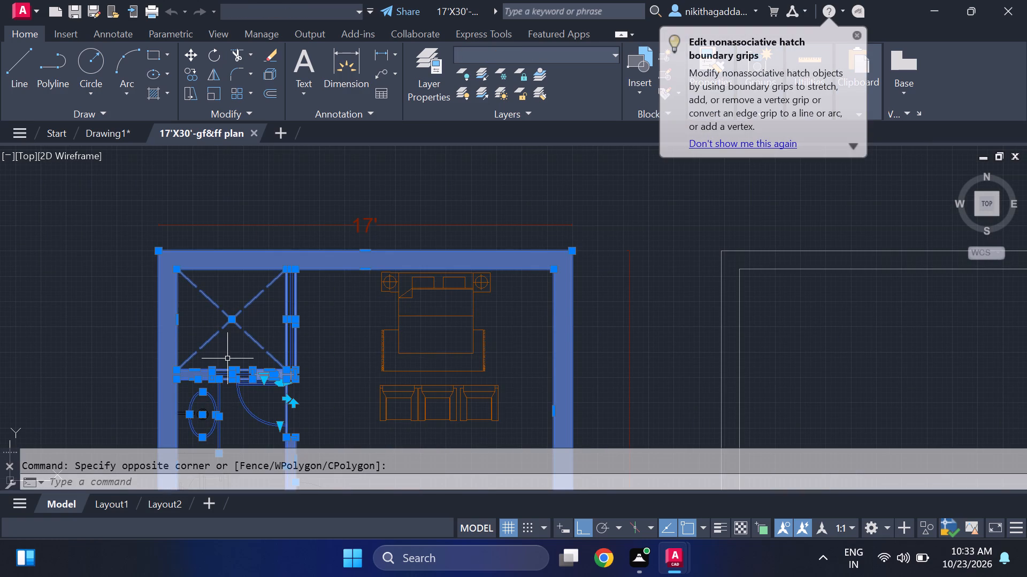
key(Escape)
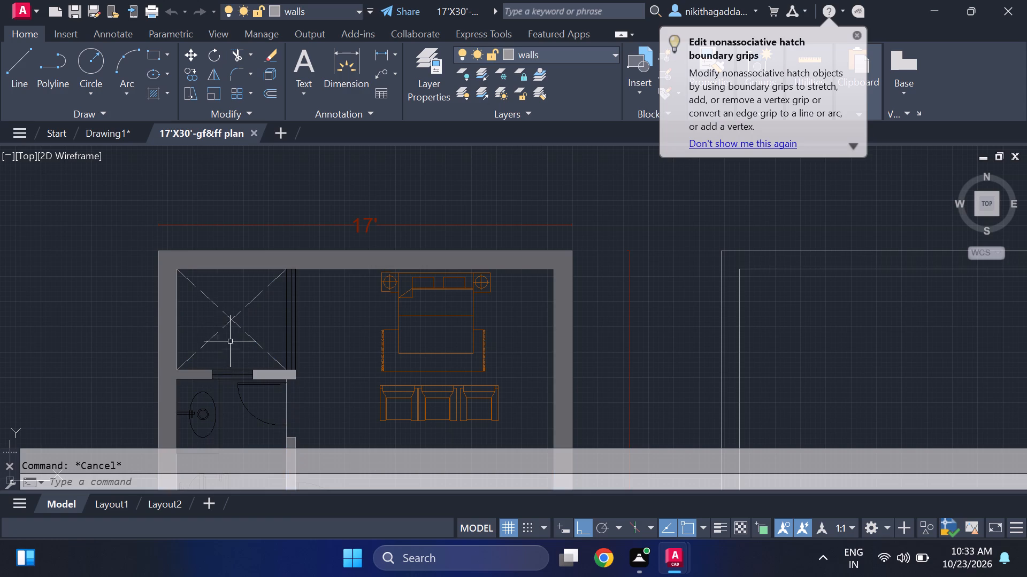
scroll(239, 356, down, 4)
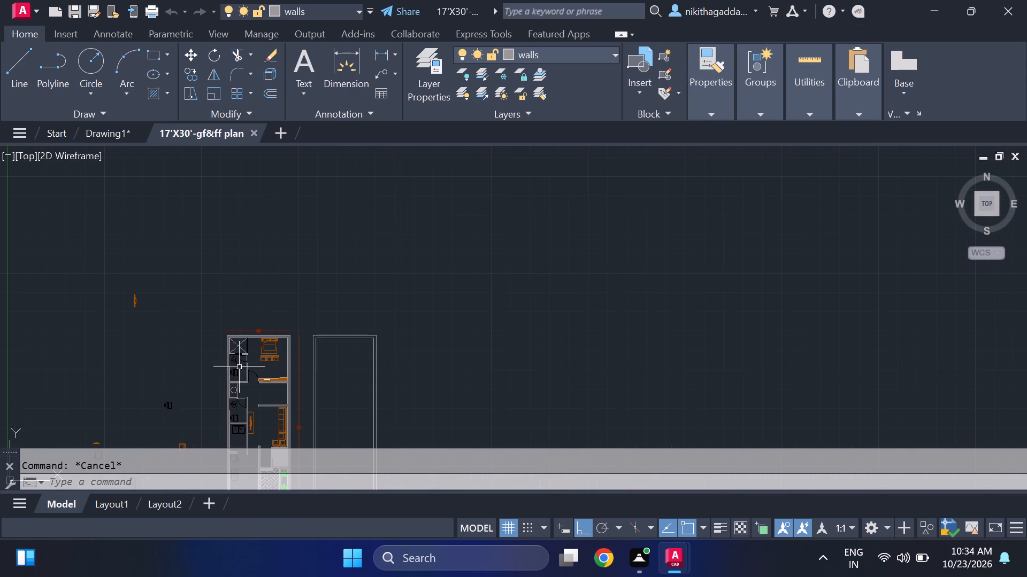
Copy the upper bedroom's furniture, TV unit, toilet fixtures, crossed shaft, doors, windows and partition walls into the empty outline, aligned at the inner top-left wall corner.
scroll(228, 388, up, 4)
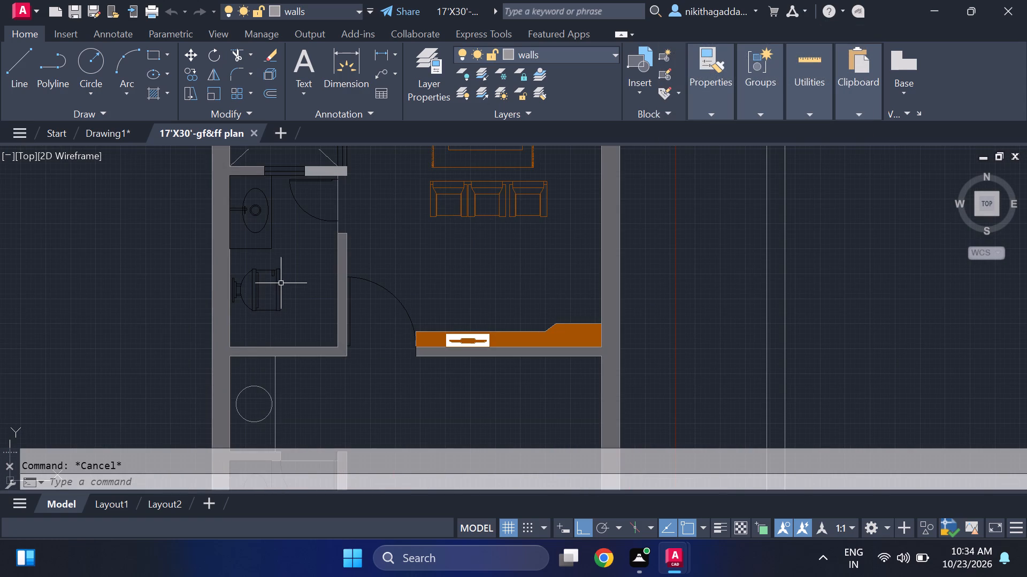
middle_drag(281, 278, 294, 331)
scroll(300, 331, down, 1)
click(358, 235)
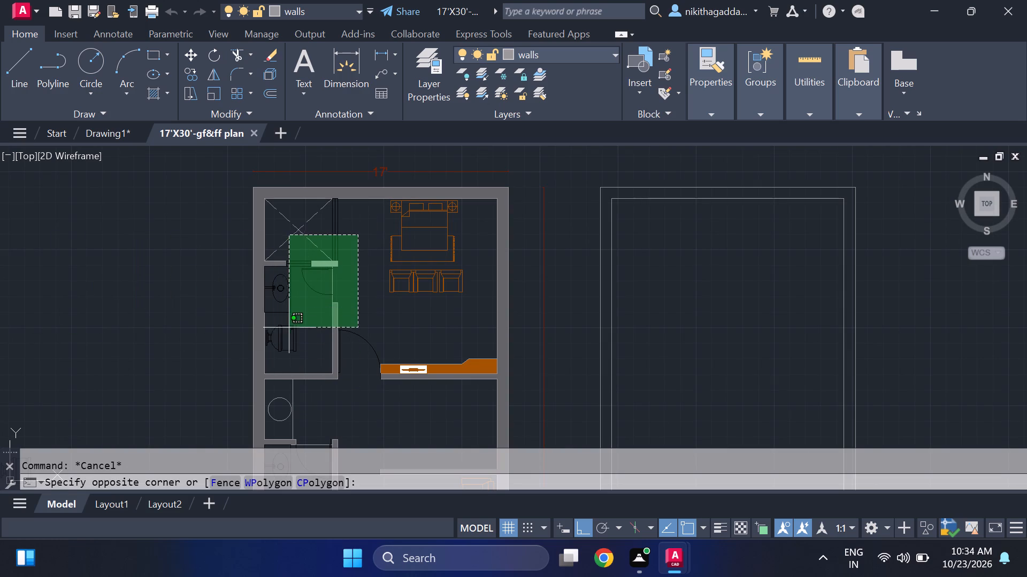
click(294, 246)
click(322, 229)
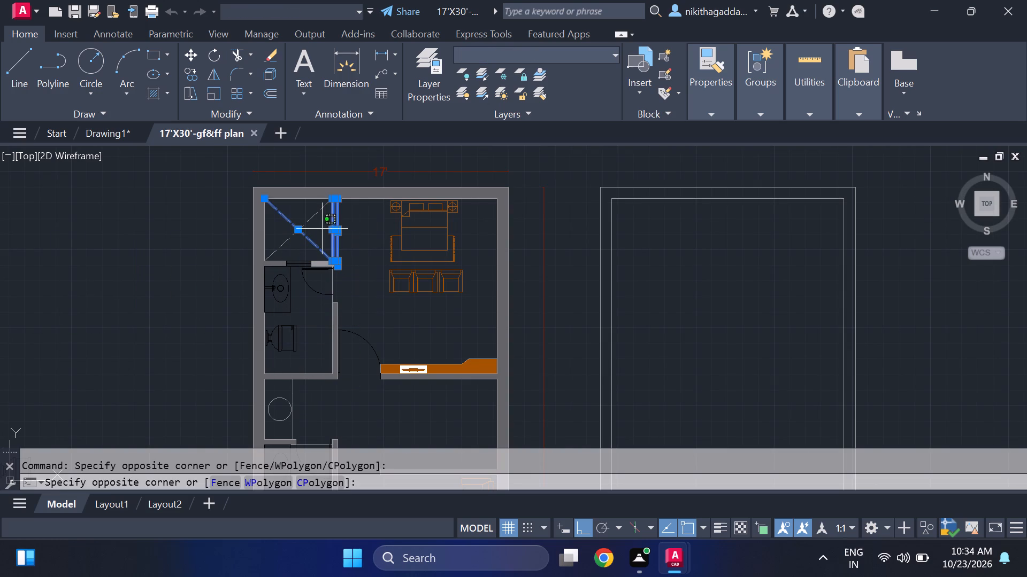
click(281, 255)
click(331, 292)
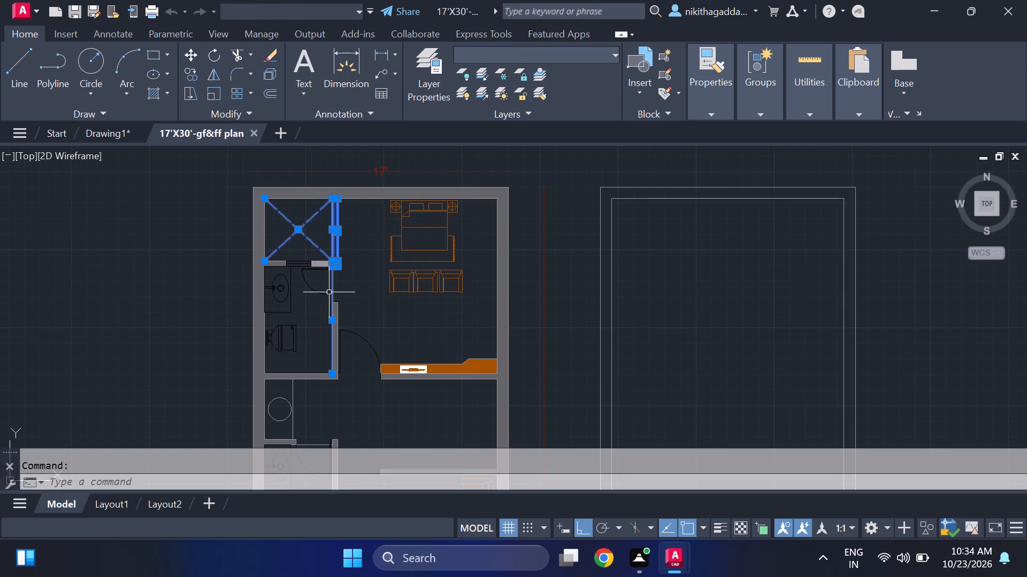
click(329, 292)
click(273, 354)
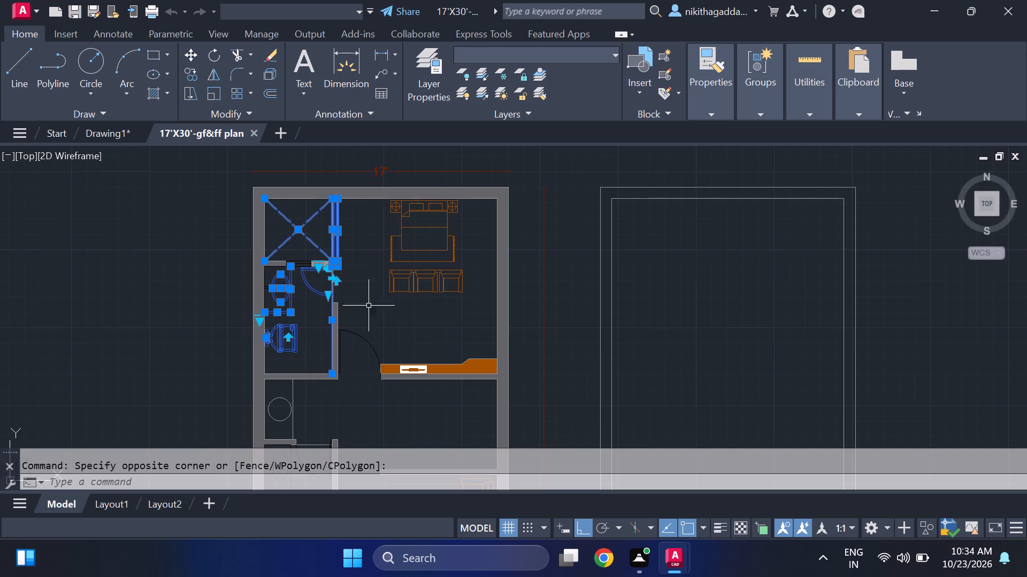
drag(476, 246, 467, 258)
click(359, 353)
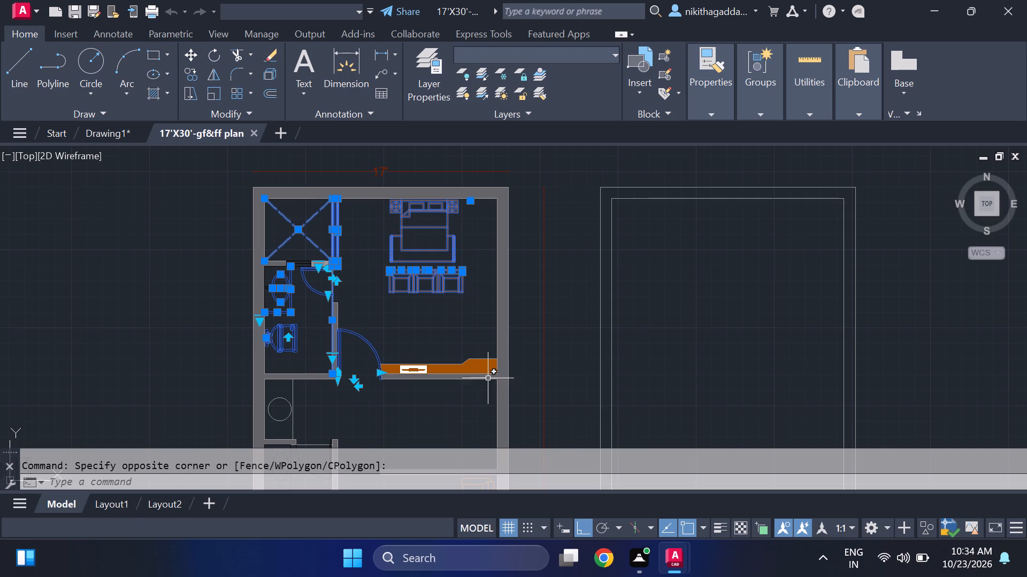
click(482, 364)
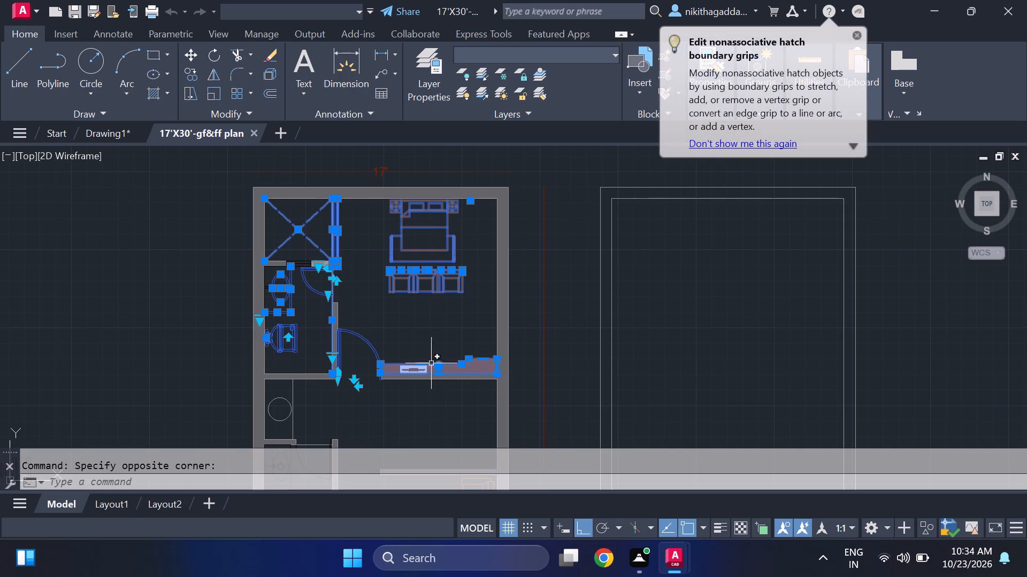
scroll(338, 381, up, 2)
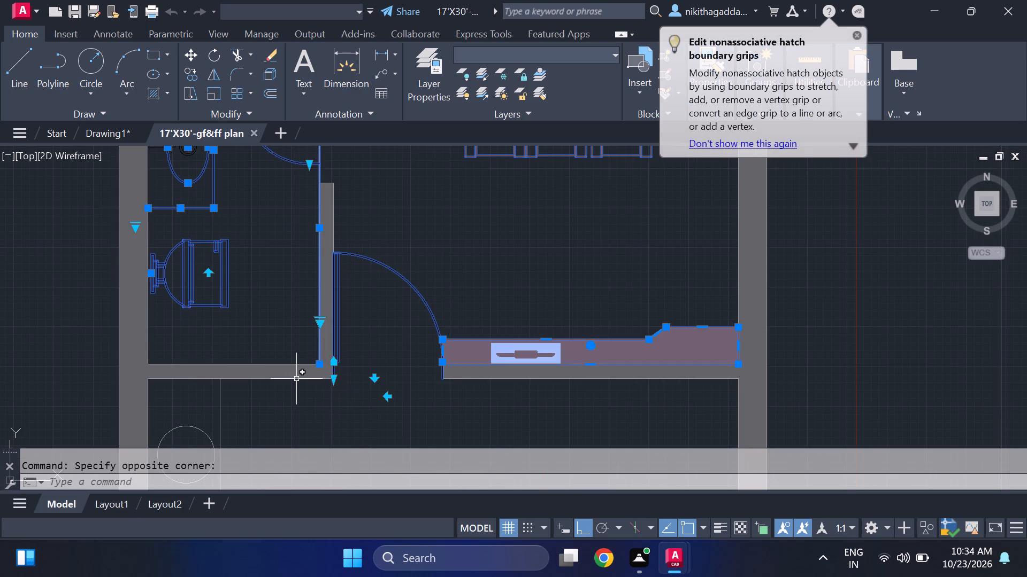
click(295, 380)
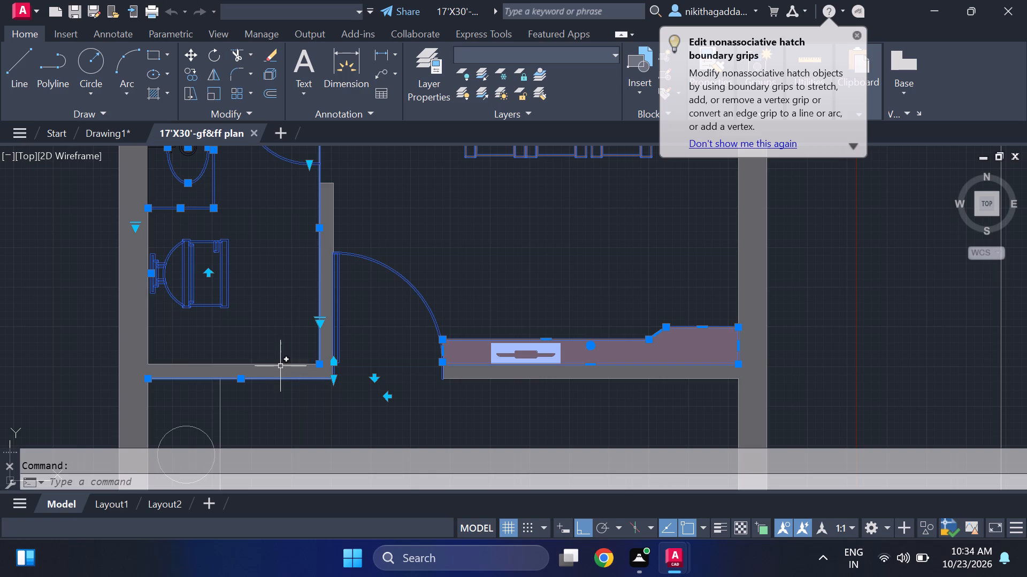
click(280, 364)
scroll(248, 340, down, 2)
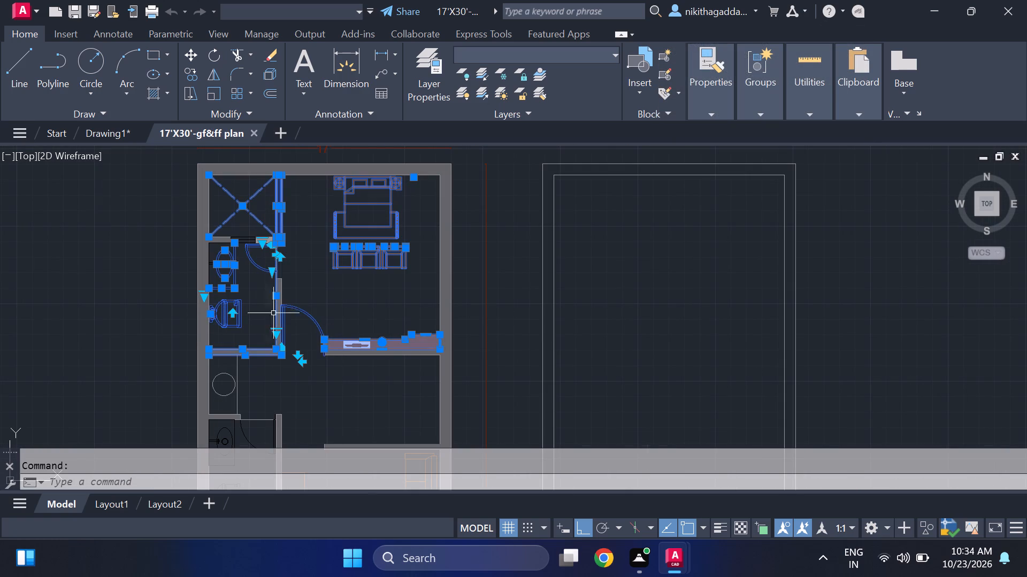
scroll(332, 370, up, 2)
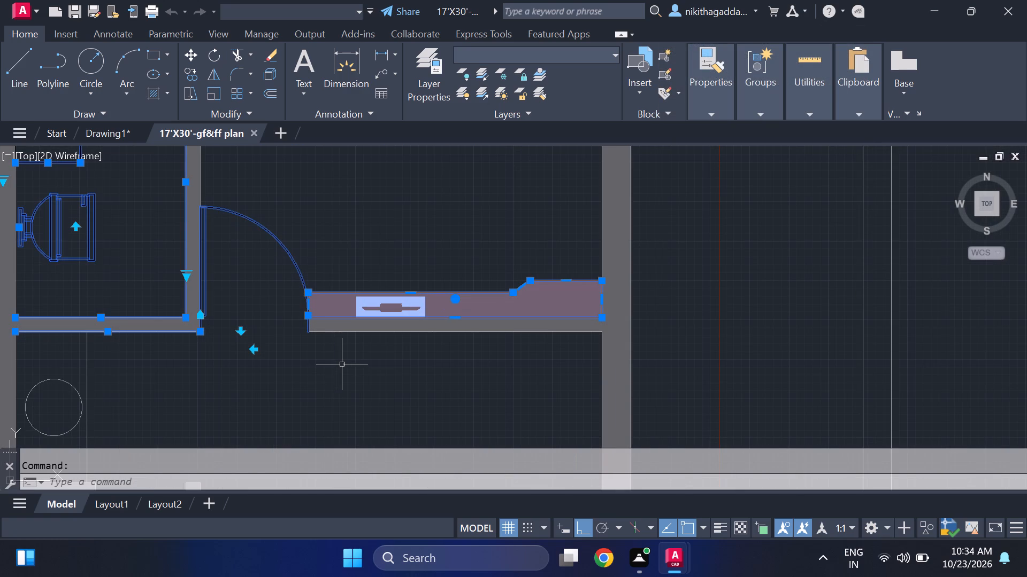
scroll(357, 329, up, 1)
click(355, 336)
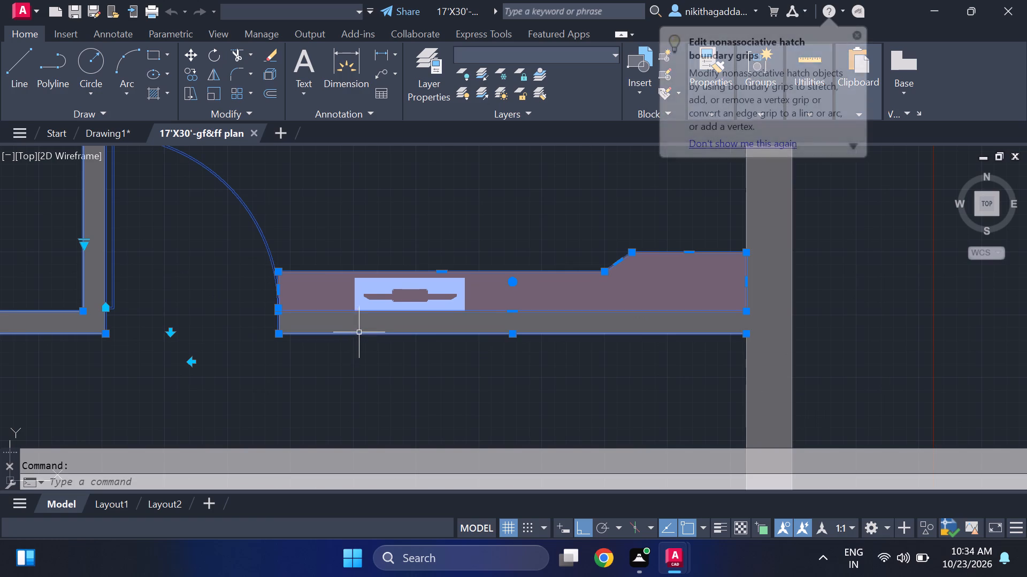
scroll(363, 332, down, 3)
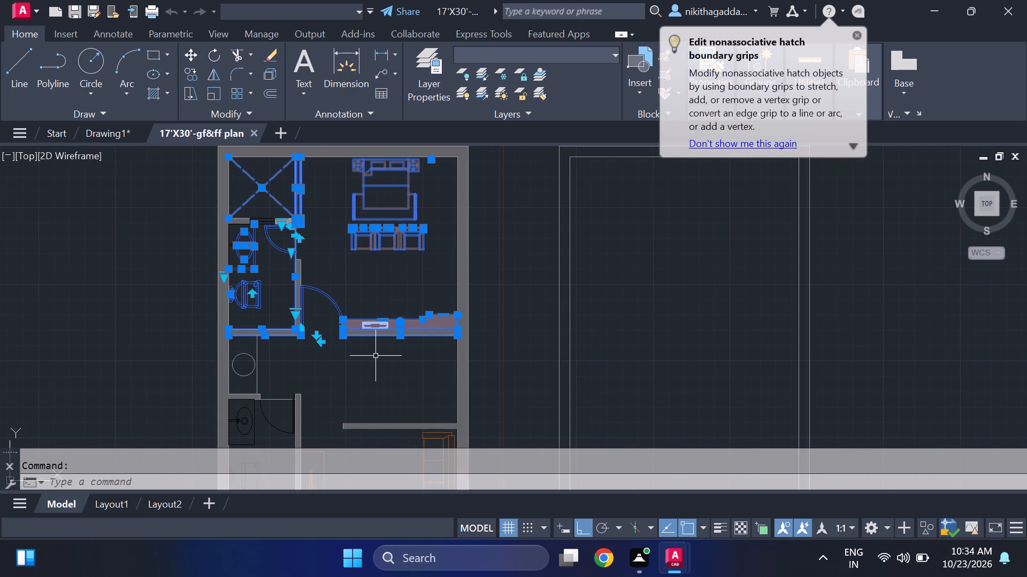
scroll(379, 353, down, 1)
scroll(391, 402, up, 2)
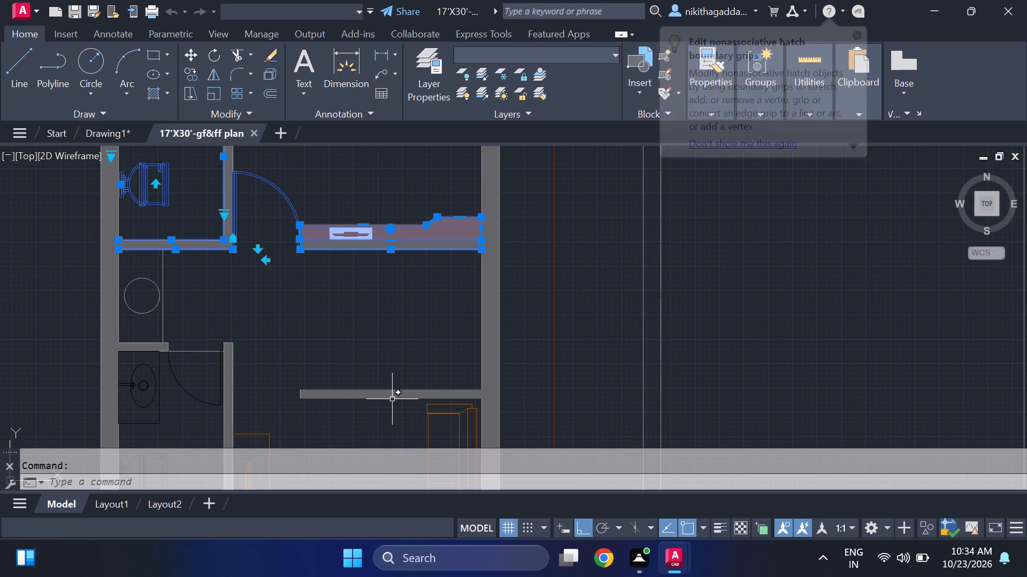
click(394, 391)
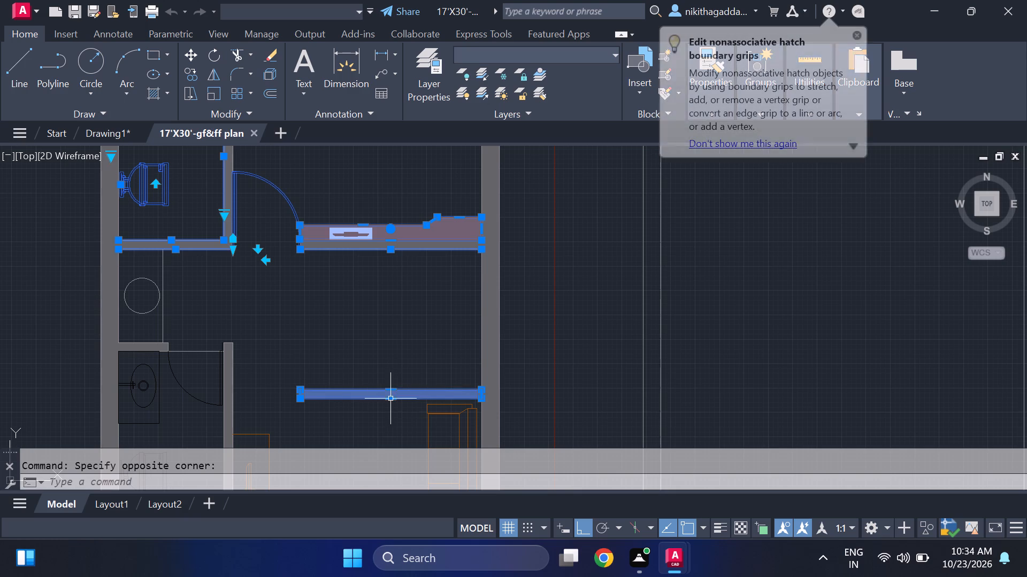
scroll(408, 373, down, 2)
scroll(401, 376, up, 2)
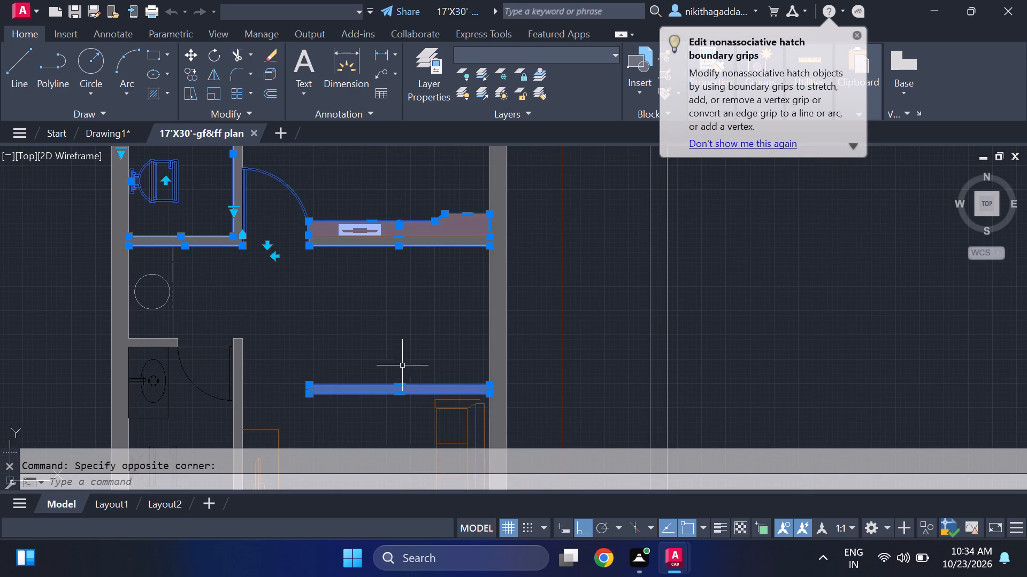
middle_drag(404, 358, 423, 283)
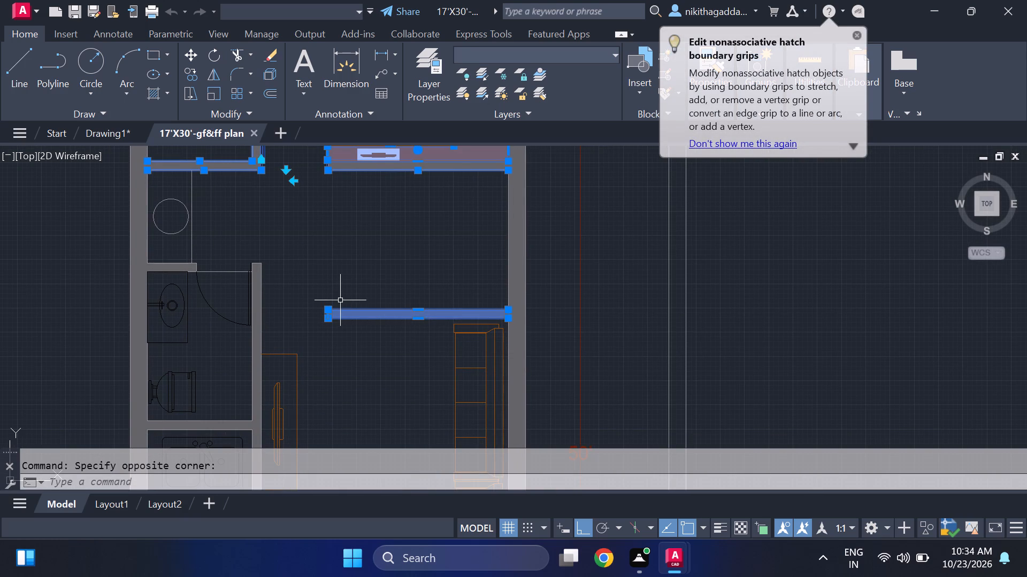
middle_drag(340, 300, 364, 353)
scroll(367, 284, up, 1)
middle_drag(366, 284, 379, 330)
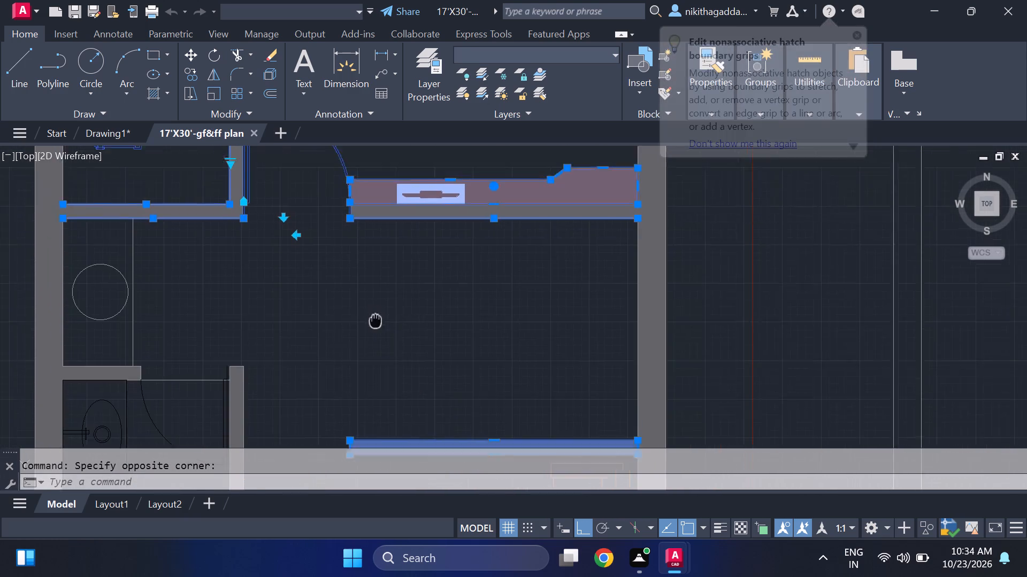
middle_drag(379, 330, 390, 376)
scroll(232, 294, down, 1)
middle_drag(296, 276, 337, 384)
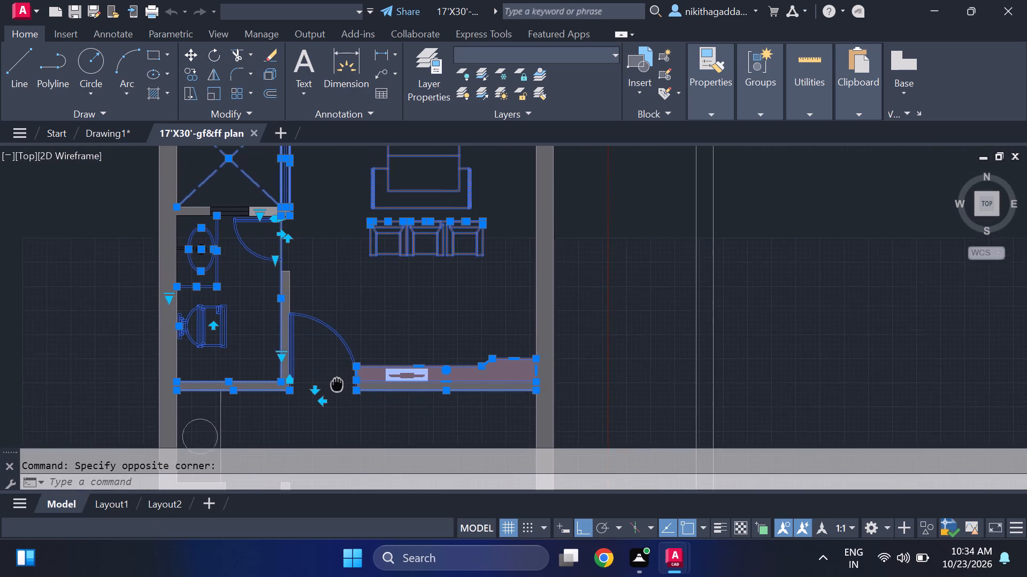
middle_drag(337, 384, 339, 403)
scroll(295, 310, up, 2)
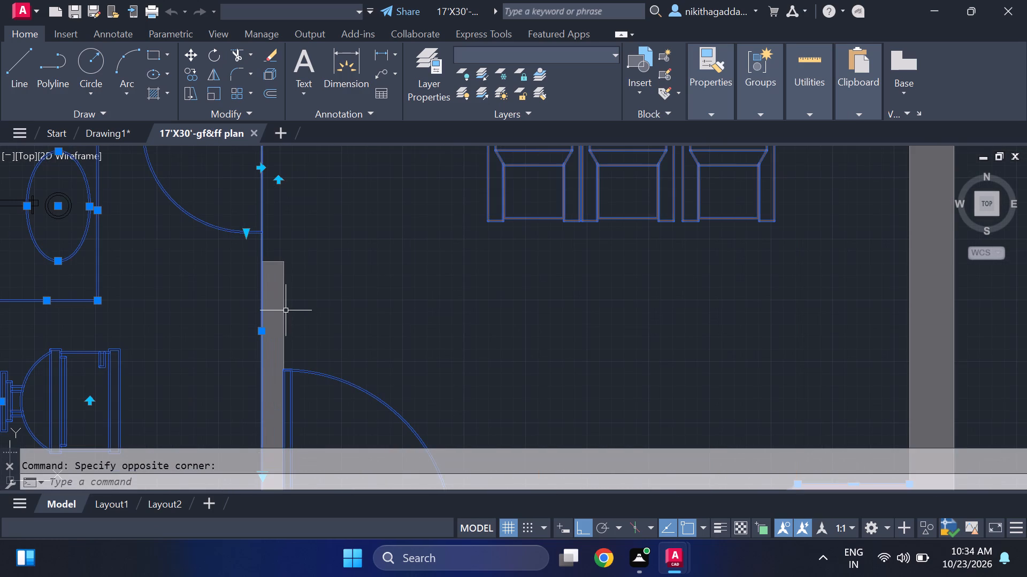
click(285, 311)
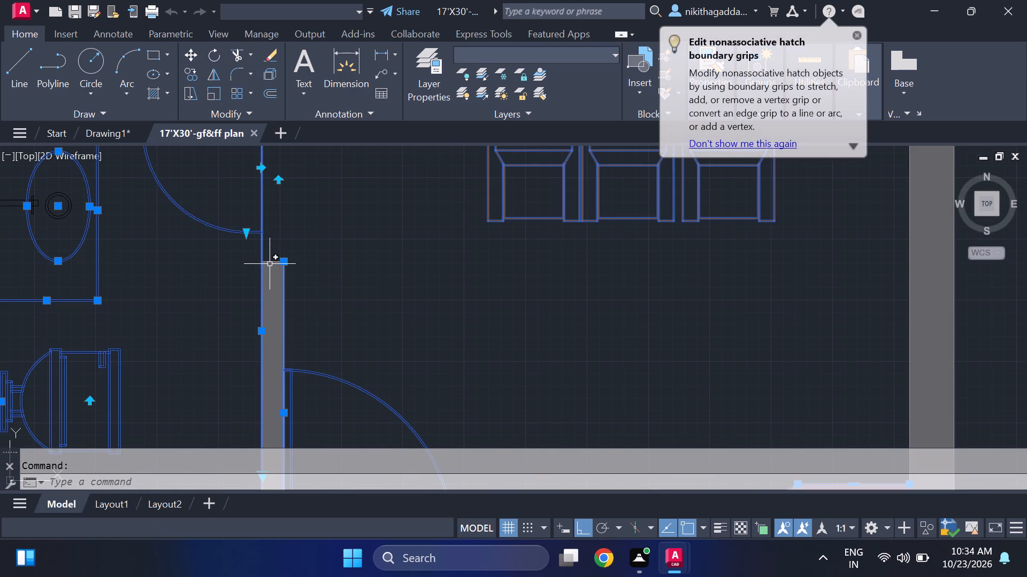
click(270, 261)
scroll(335, 241, down, 3)
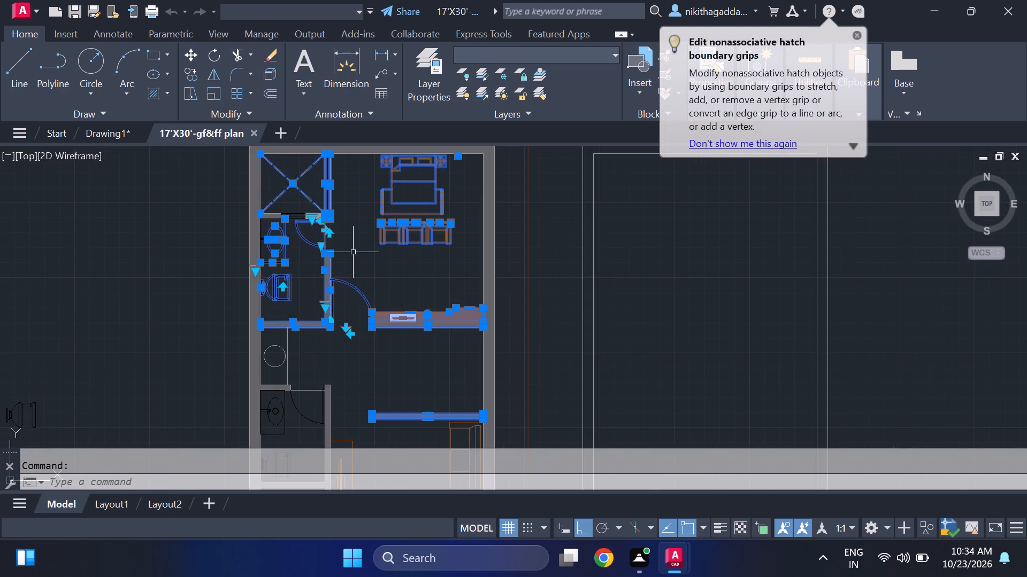
middle_drag(354, 254, 377, 352)
scroll(258, 299, up, 3)
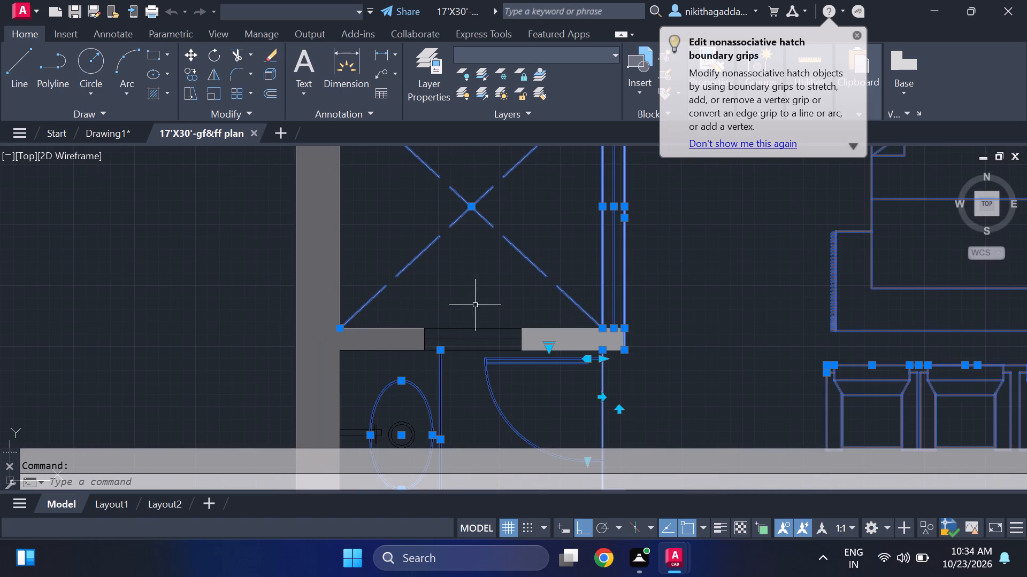
click(481, 302)
click(455, 354)
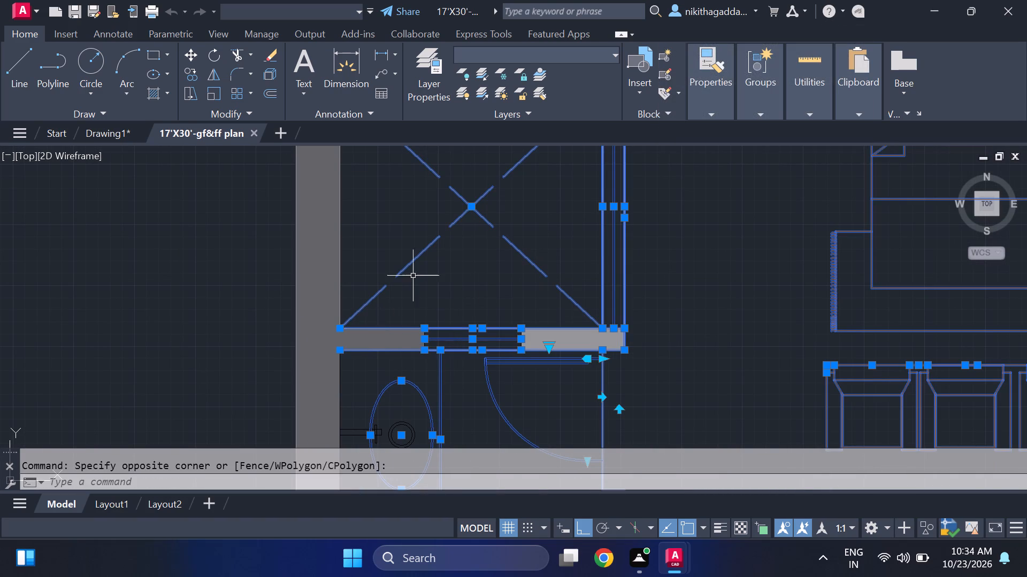
scroll(415, 273, down, 2)
middle_drag(570, 328, 455, 278)
scroll(455, 274, down, 2)
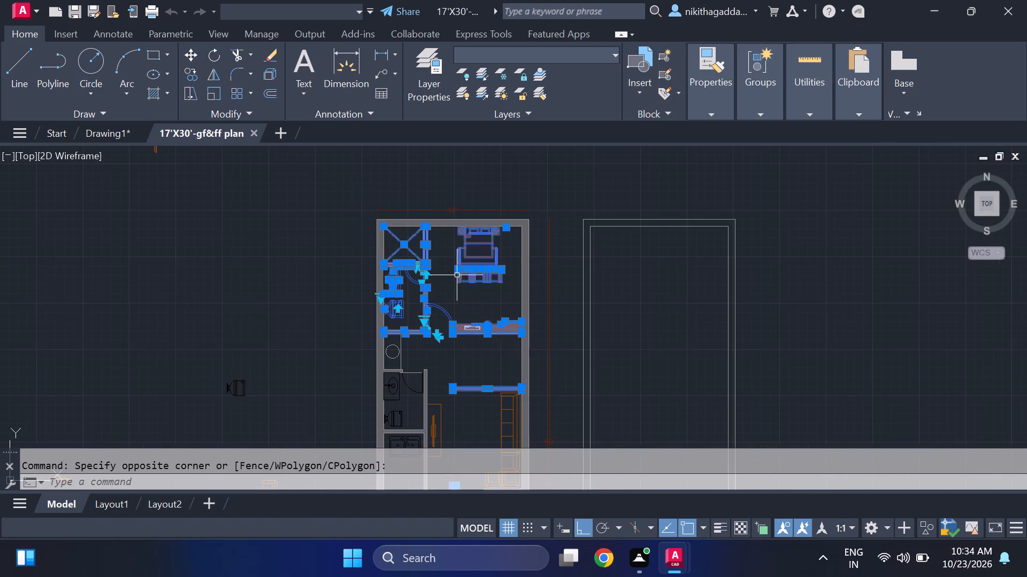
scroll(477, 267, up, 1)
text(co)
key(Return)
scroll(321, 204, up, 2)
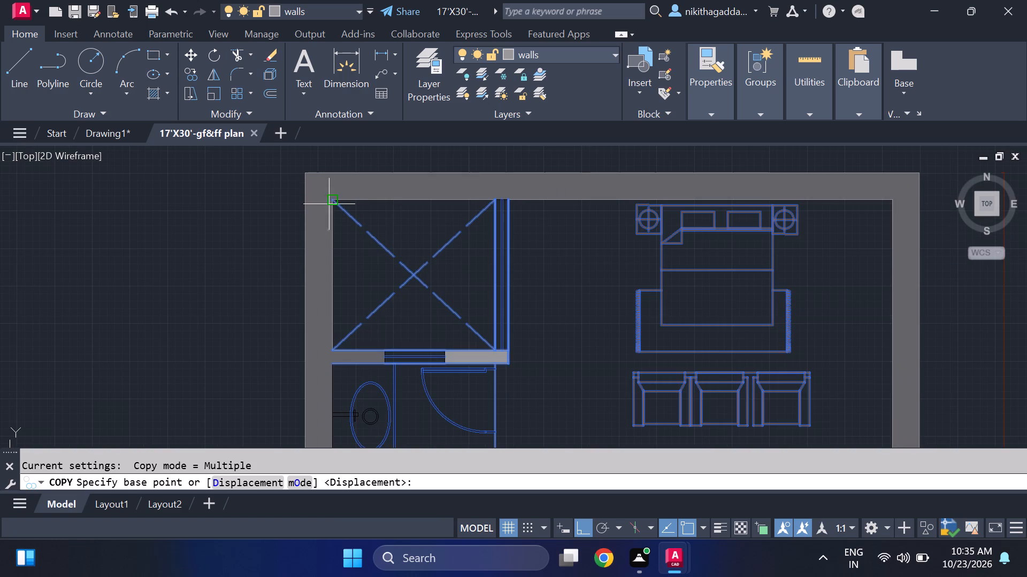
click(332, 204)
middle_drag(641, 216, 237, 165)
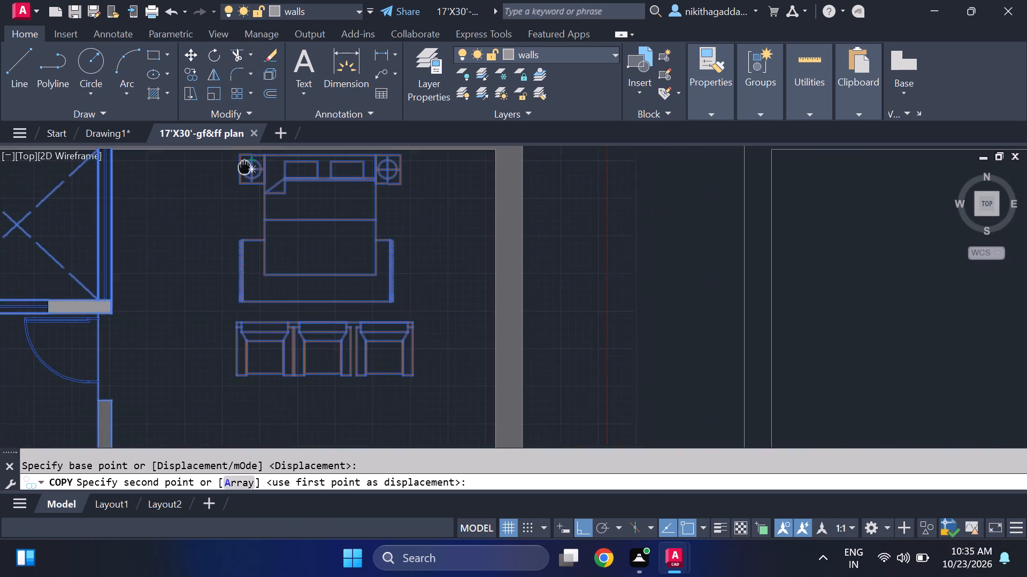
middle_drag(237, 165, 237, 163)
scroll(273, 164, down, 2)
middle_drag(371, 223, 187, 255)
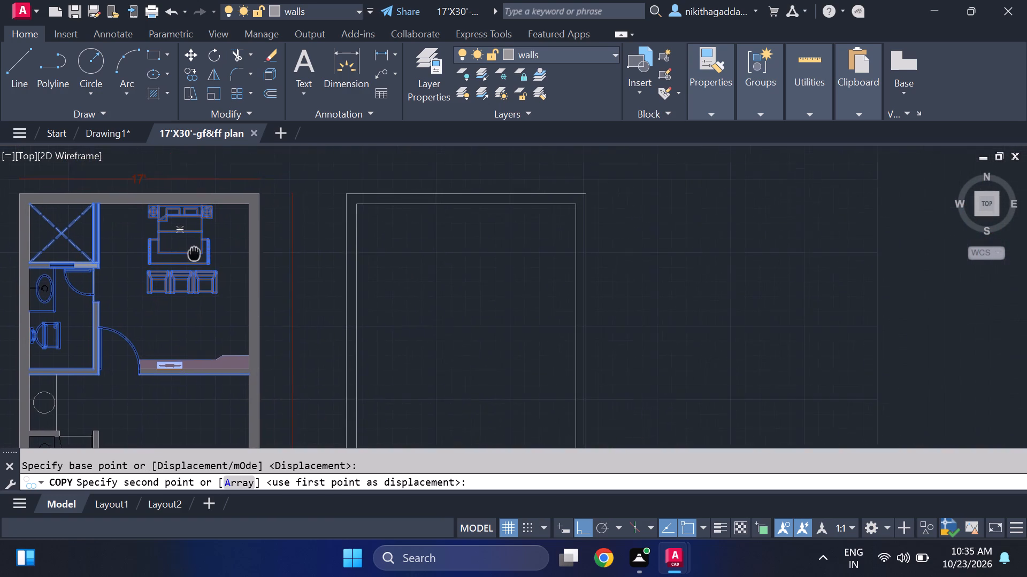
middle_drag(187, 255, 185, 253)
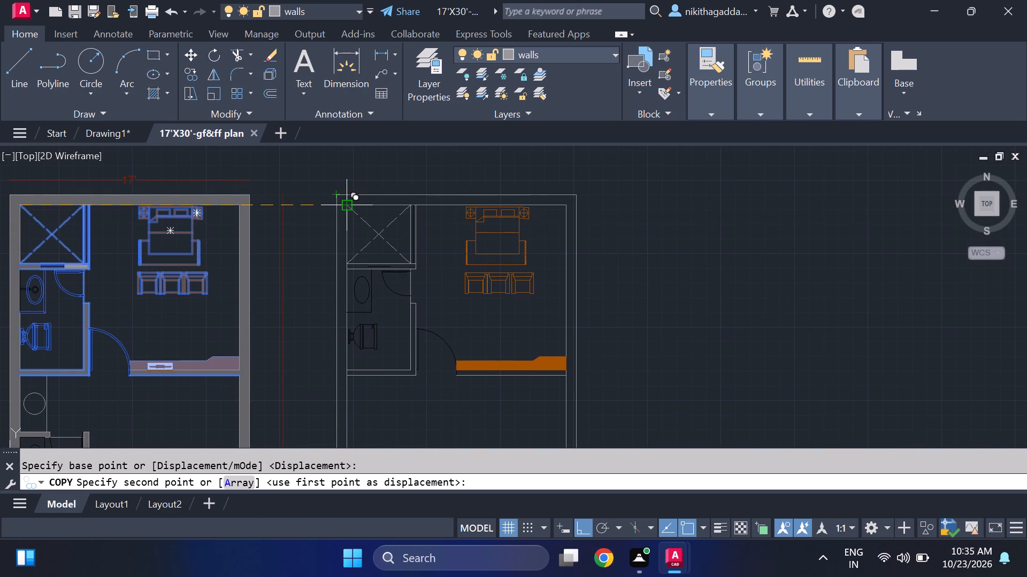
click(346, 207)
scroll(551, 211, down, 1)
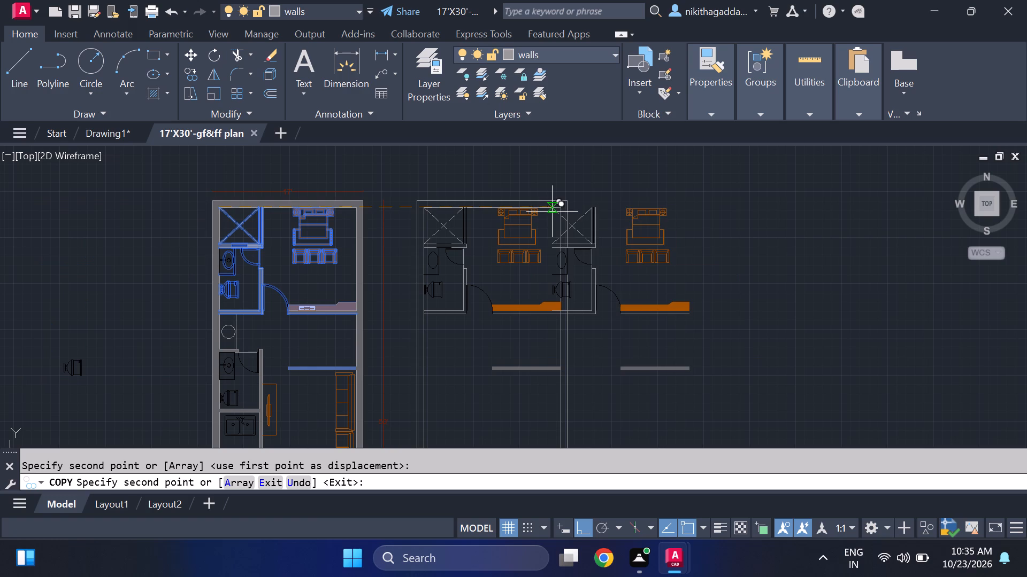
key(Escape)
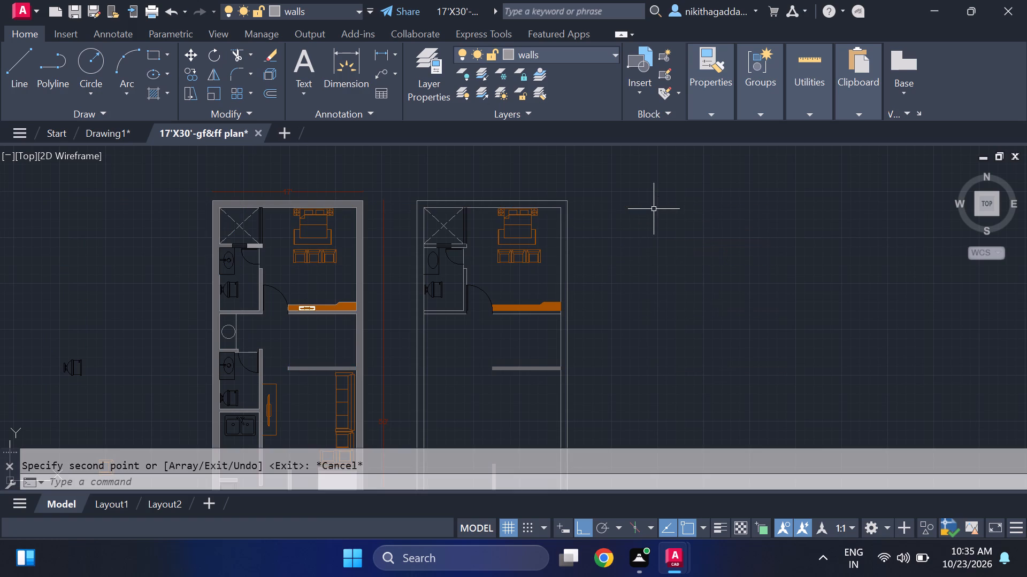
Copy the TV symbol with its white background from the furnished plan's bedroom TV unit onto the matching unit in the new outline.
middle_drag(551, 287, 546, 260)
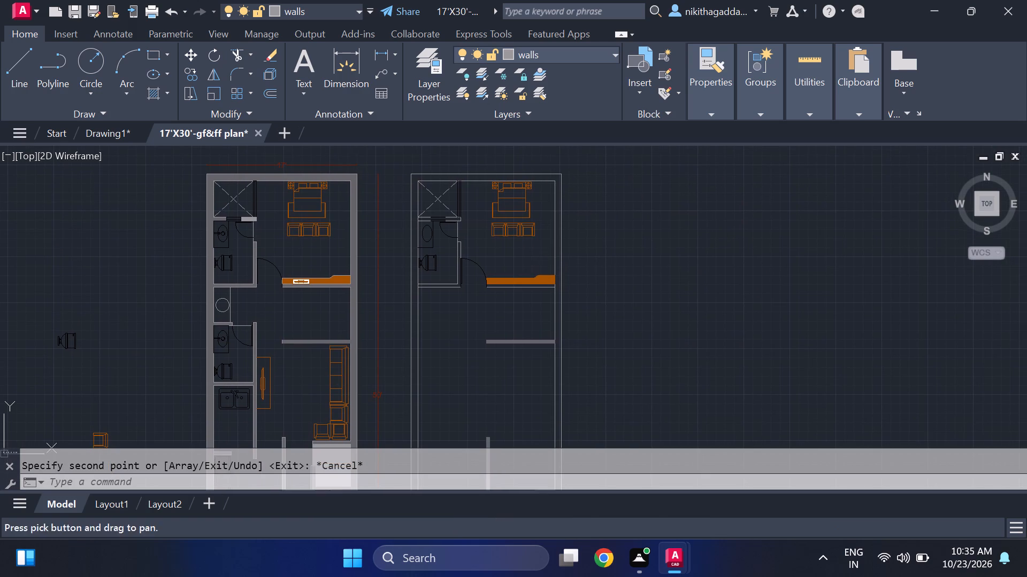
scroll(453, 294, up, 1)
middle_click(507, 298)
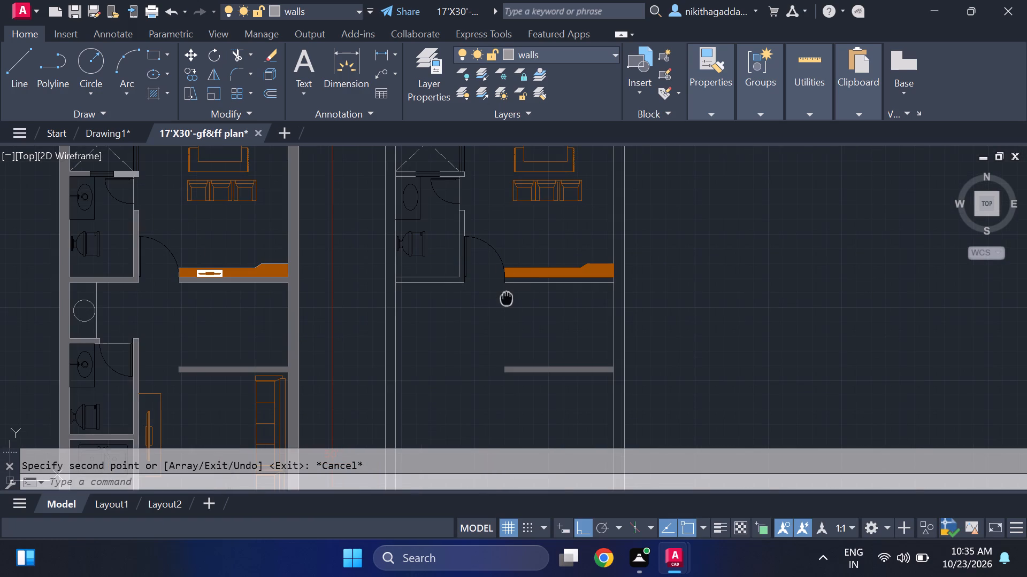
scroll(214, 263, up, 3)
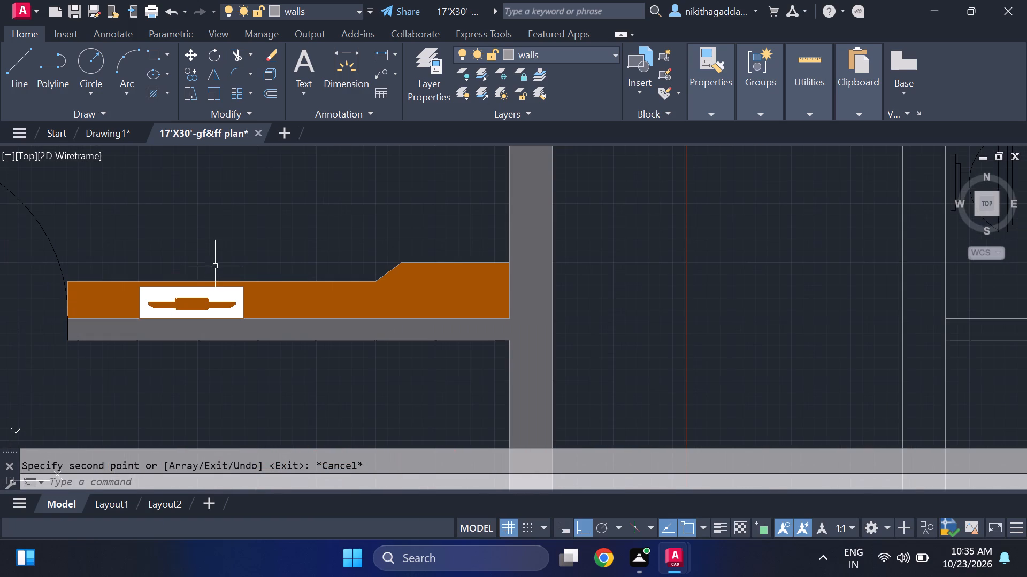
click(207, 295)
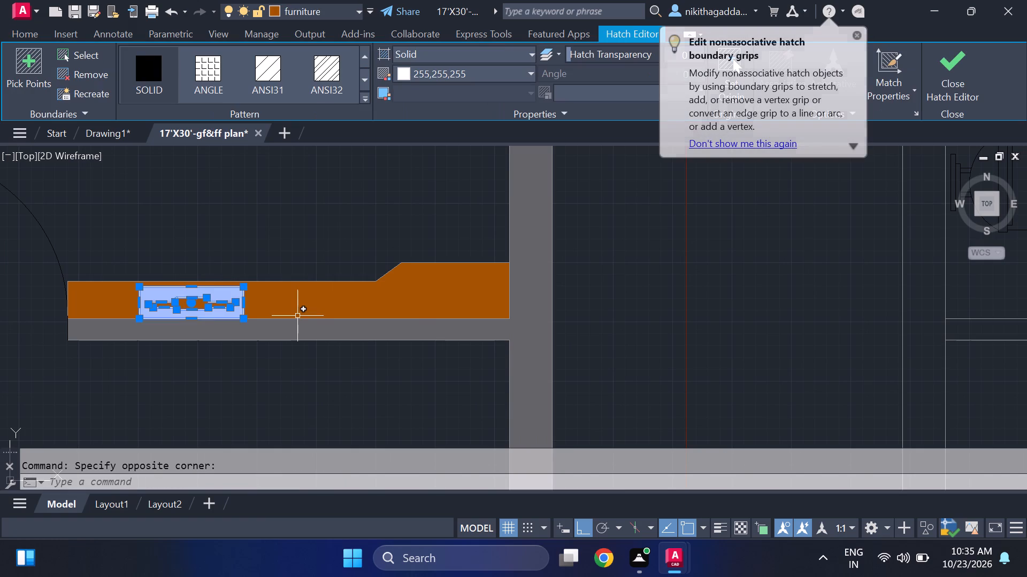
text(co)
key(Return)
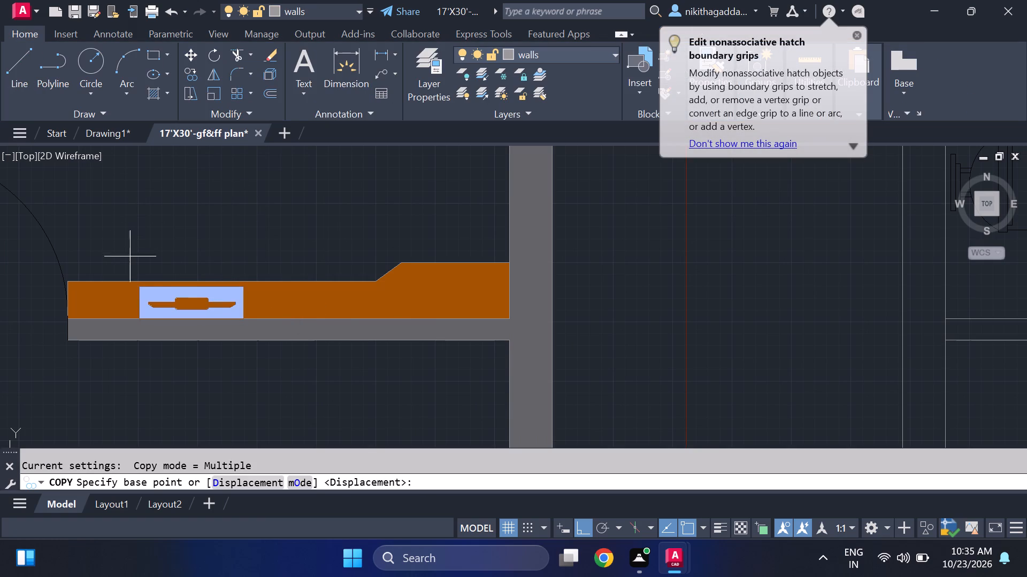
click(141, 287)
middle_drag(499, 285, 0, 258)
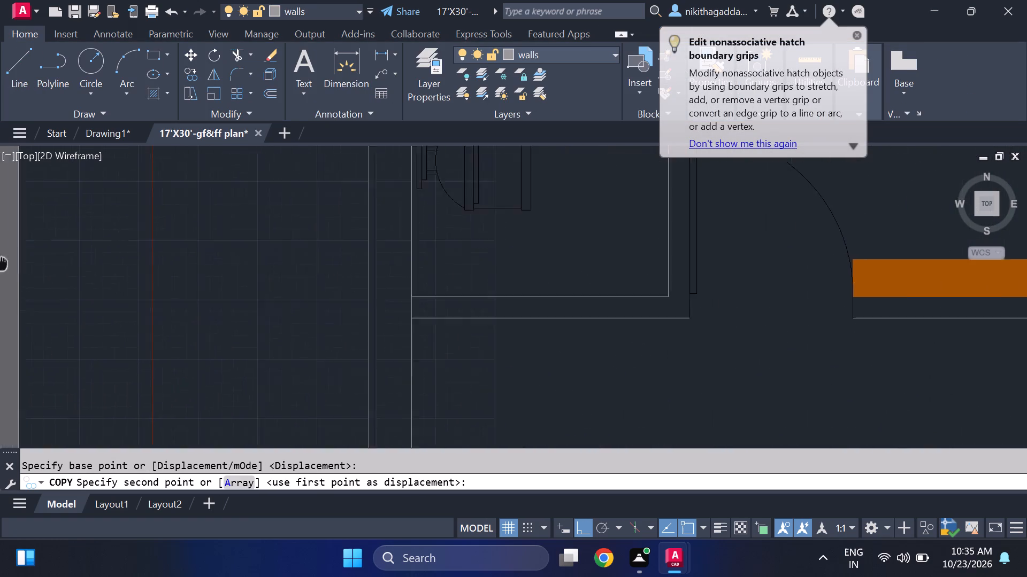
middle_drag(0, 258, 0, 255)
scroll(209, 295, down, 2)
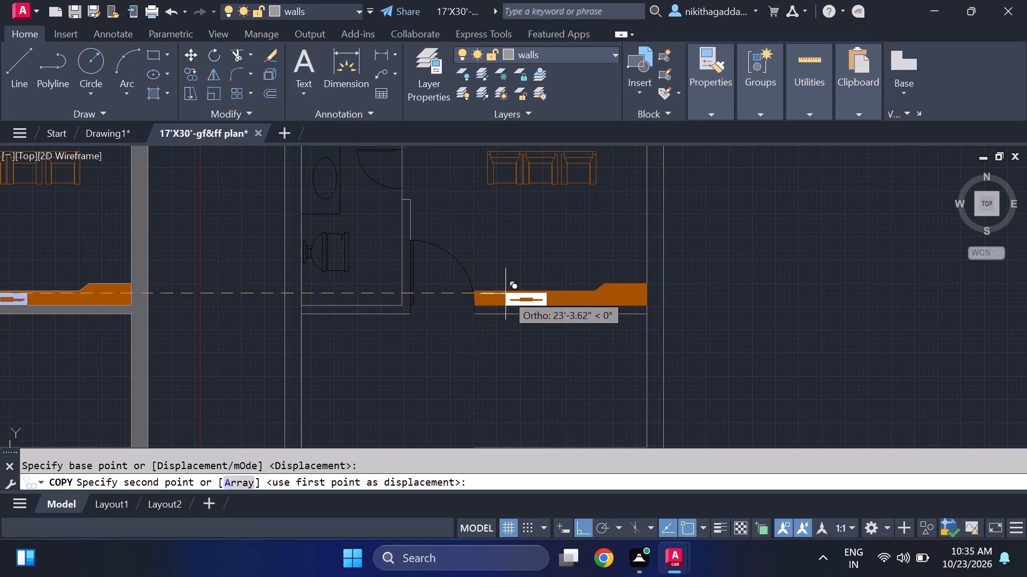
click(511, 296)
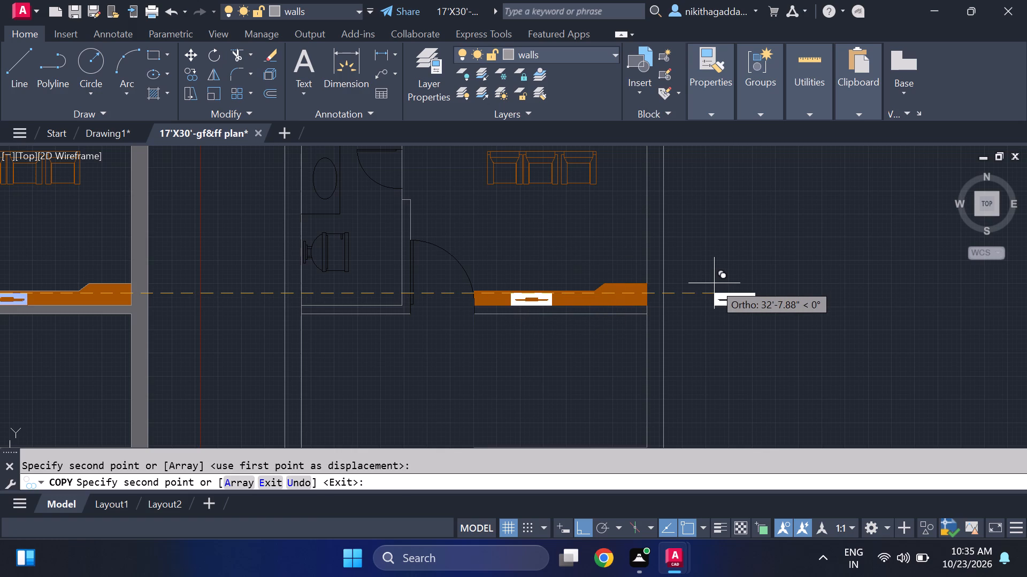
key(Escape)
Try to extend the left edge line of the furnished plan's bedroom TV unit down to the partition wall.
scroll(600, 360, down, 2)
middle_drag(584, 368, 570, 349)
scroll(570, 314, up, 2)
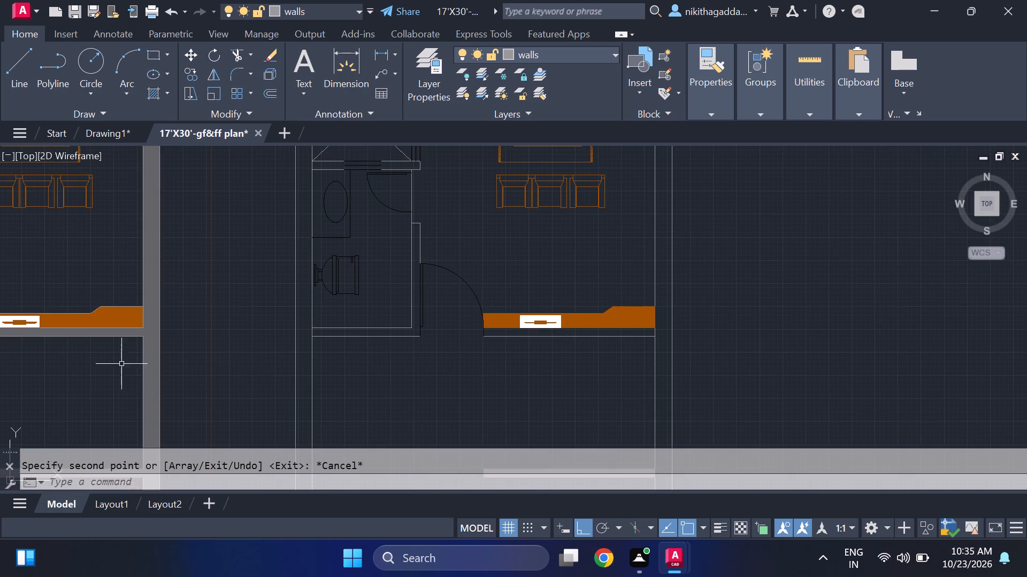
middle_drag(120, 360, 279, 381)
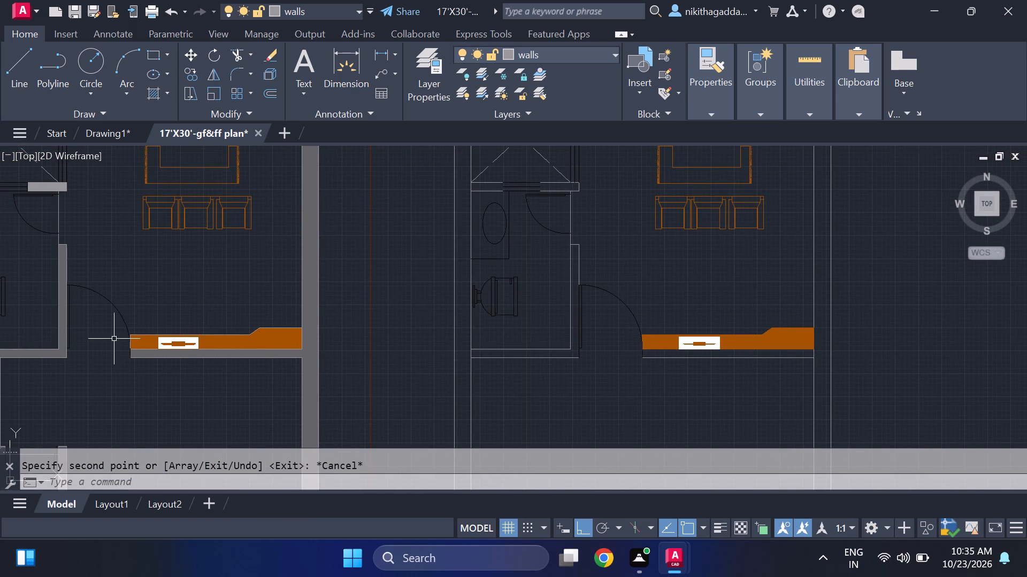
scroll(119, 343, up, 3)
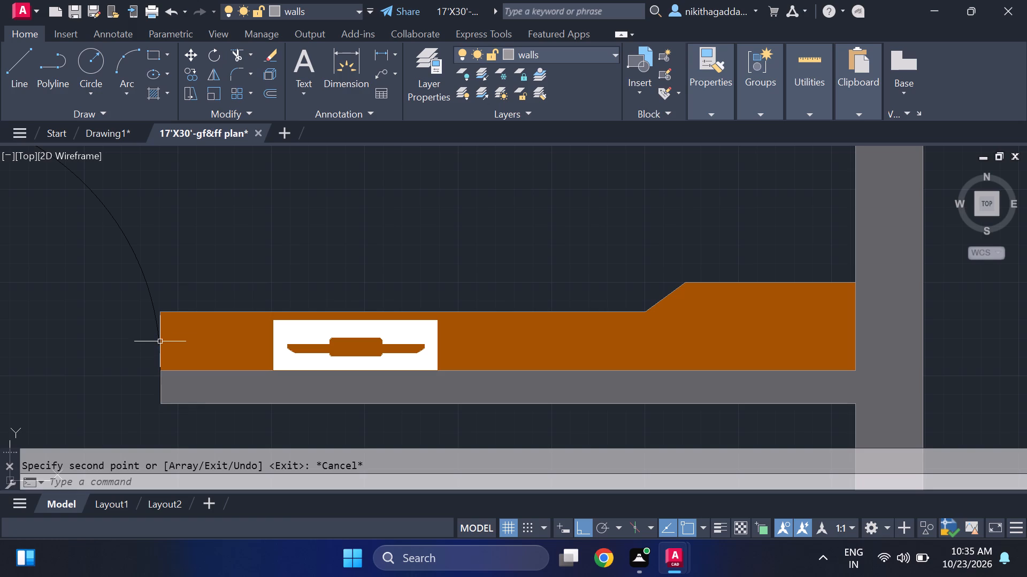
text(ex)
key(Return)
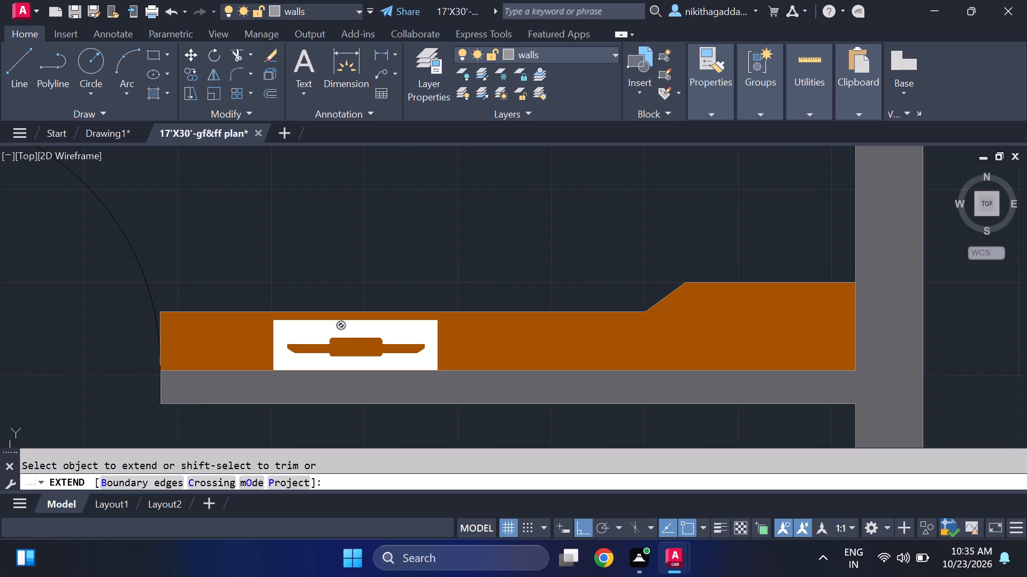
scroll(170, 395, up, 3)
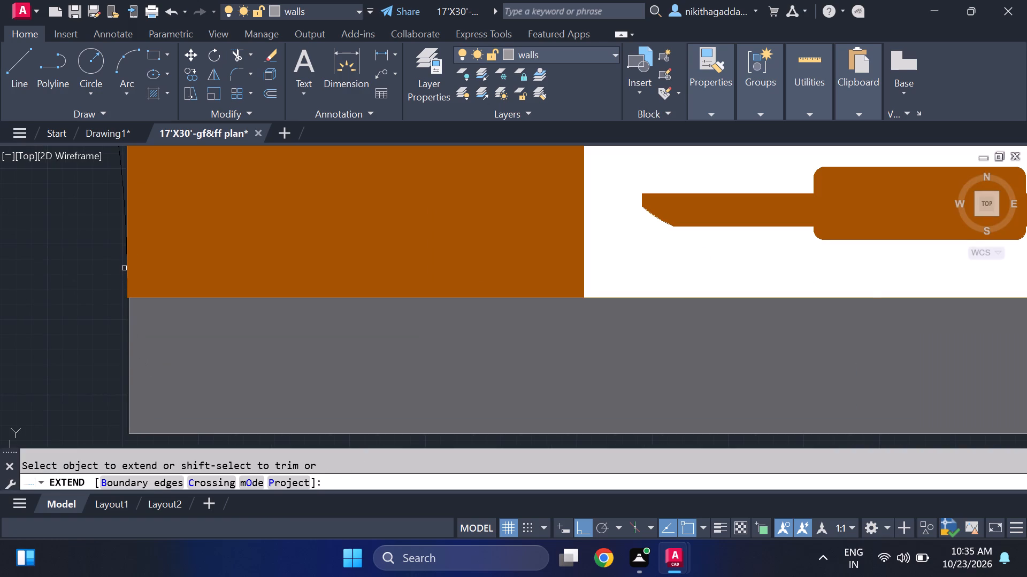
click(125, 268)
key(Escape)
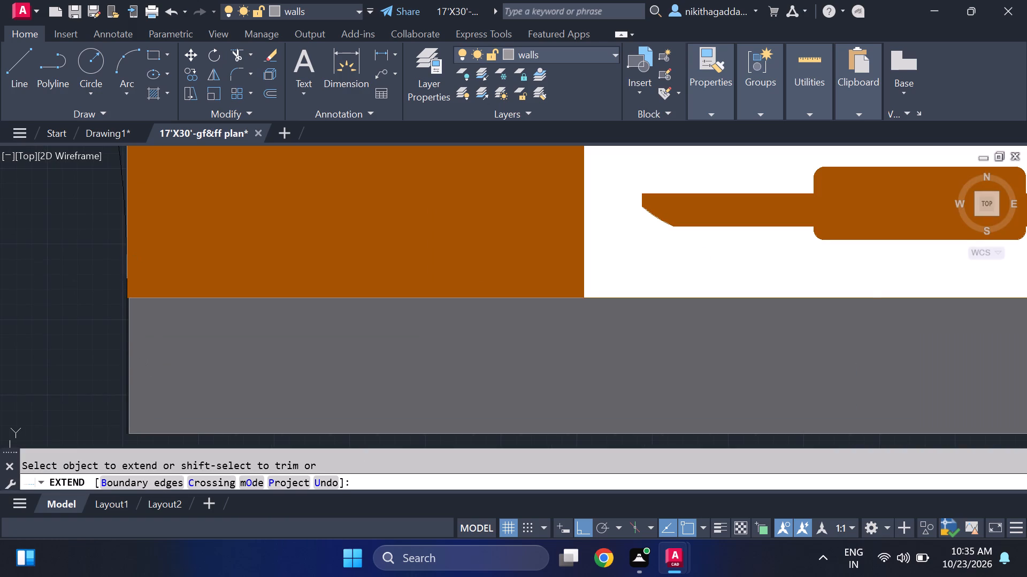
Draw a short line from the lower end of the TV unit's left edge to the unit's bottom-left corner.
key(l)
key(Return)
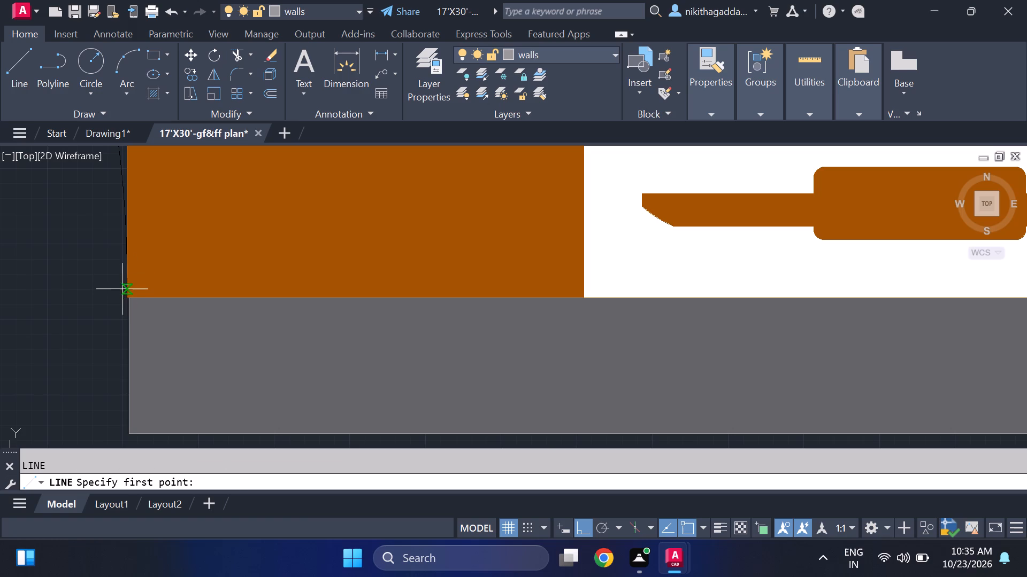
click(127, 274)
scroll(127, 293, up, 2)
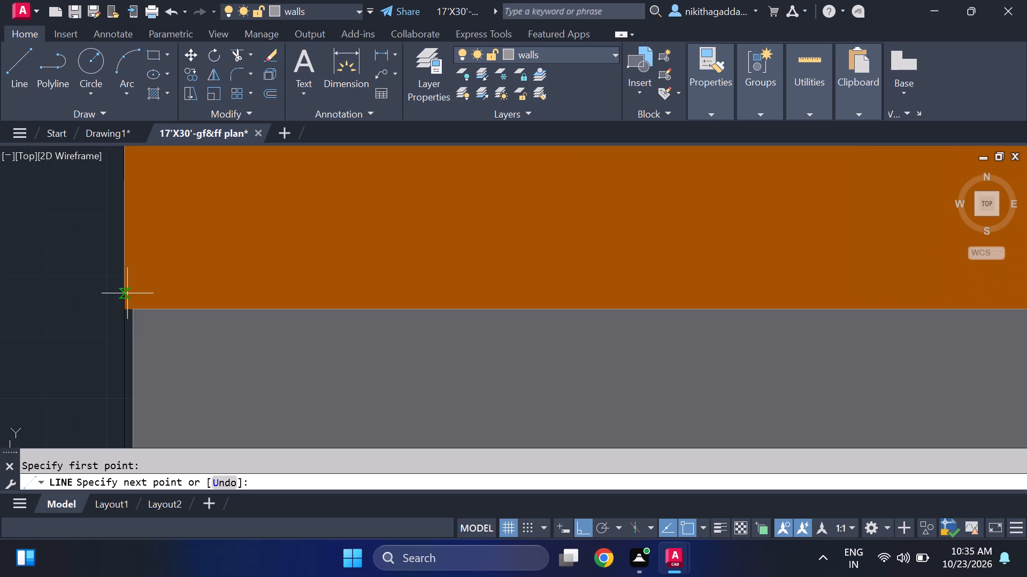
scroll(127, 293, up, 1)
click(125, 310)
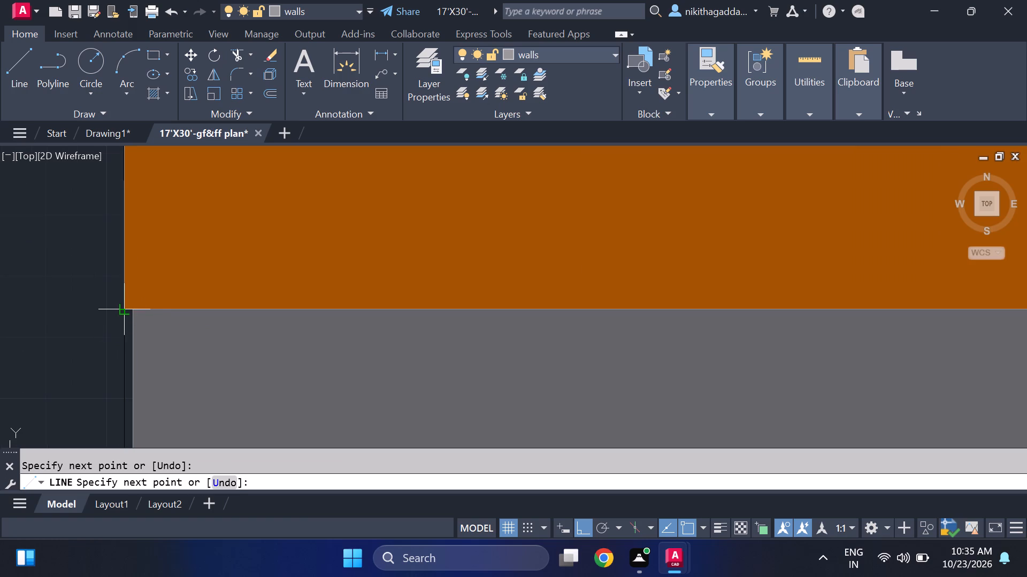
scroll(219, 271, down, 4)
key(Escape)
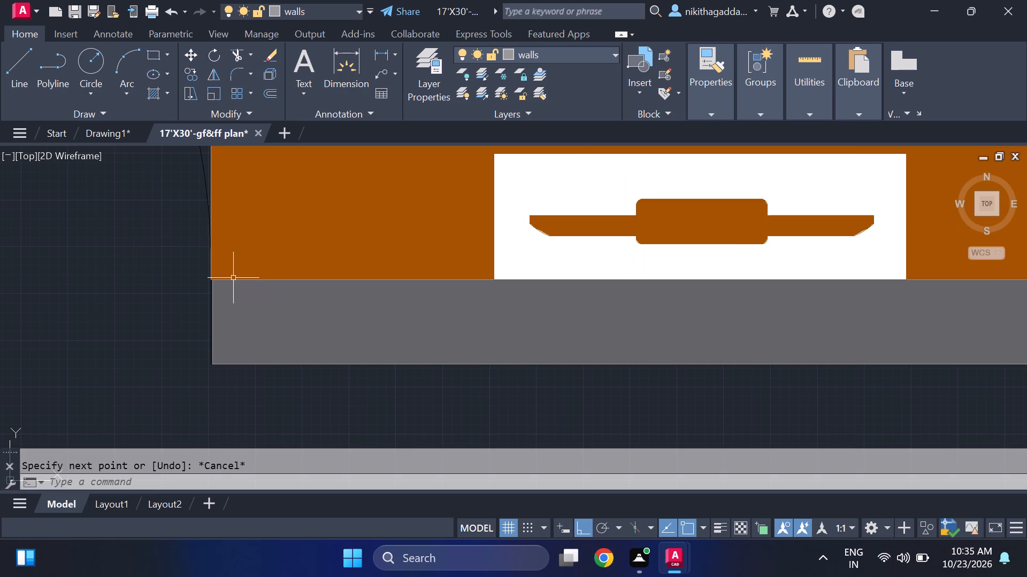
Copy the furnished TV unit's left edge, long front edge, sloped edge and raised edge lines onto the TV unit in the new outline.
click(211, 222)
scroll(205, 285, up, 4)
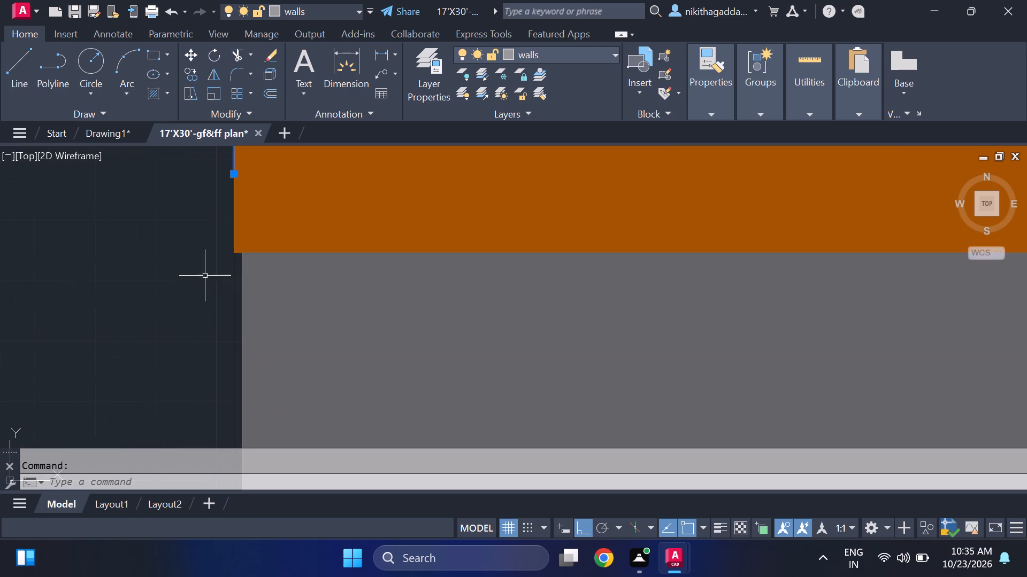
click(233, 200)
scroll(246, 230, down, 5)
scroll(303, 179, up, 3)
middle_drag(292, 175, 326, 328)
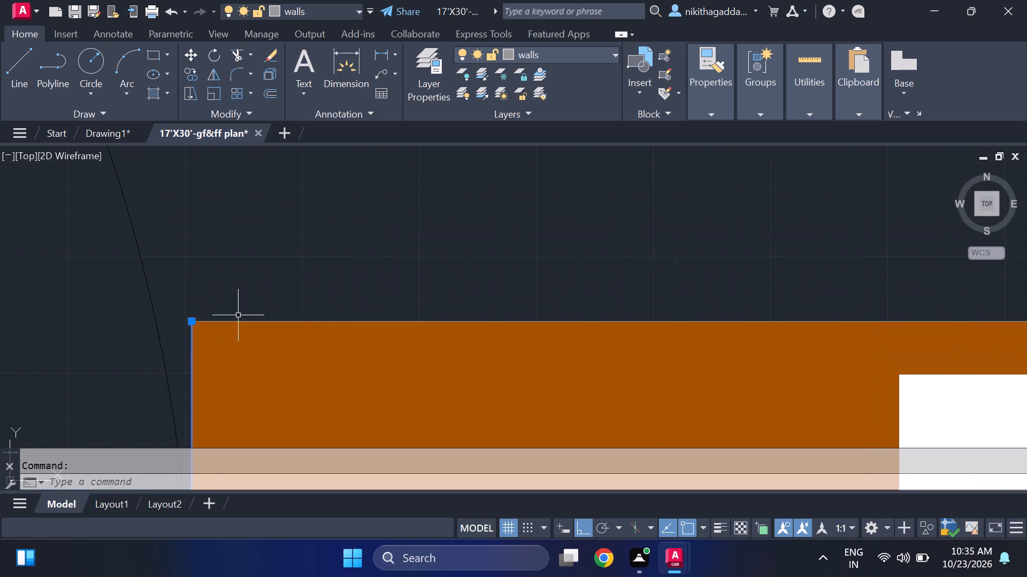
scroll(188, 338, up, 2)
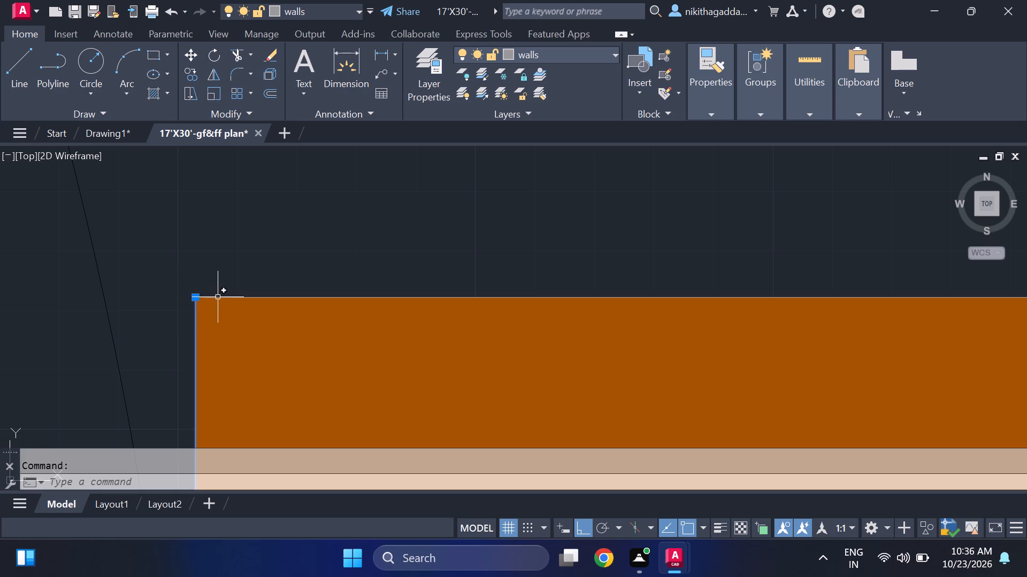
click(218, 297)
scroll(274, 274, down, 5)
scroll(682, 237, up, 1)
middle_drag(684, 240, 684, 241)
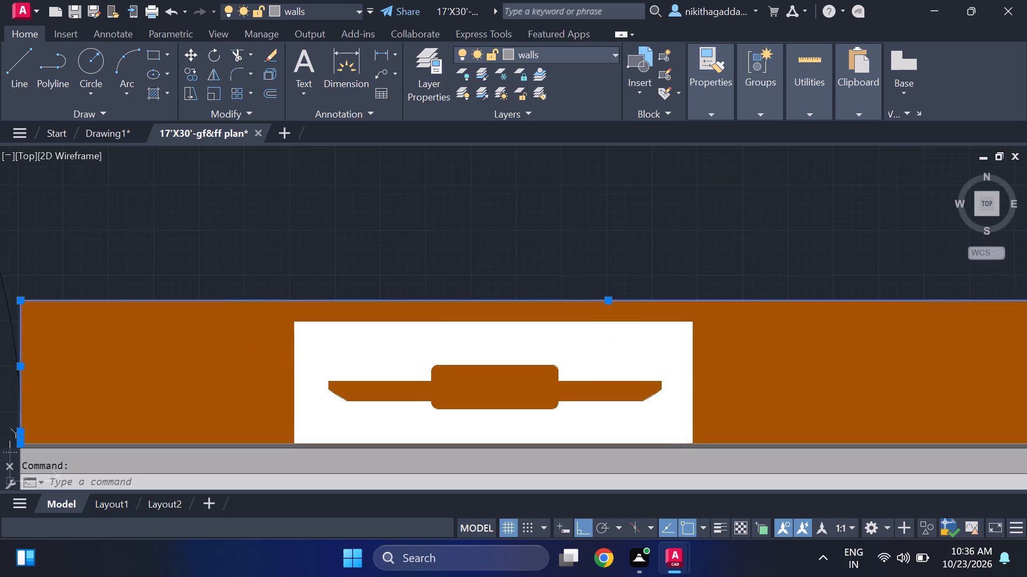
middle_drag(684, 241, 363, 285)
scroll(326, 272, down, 3)
scroll(515, 260, up, 2)
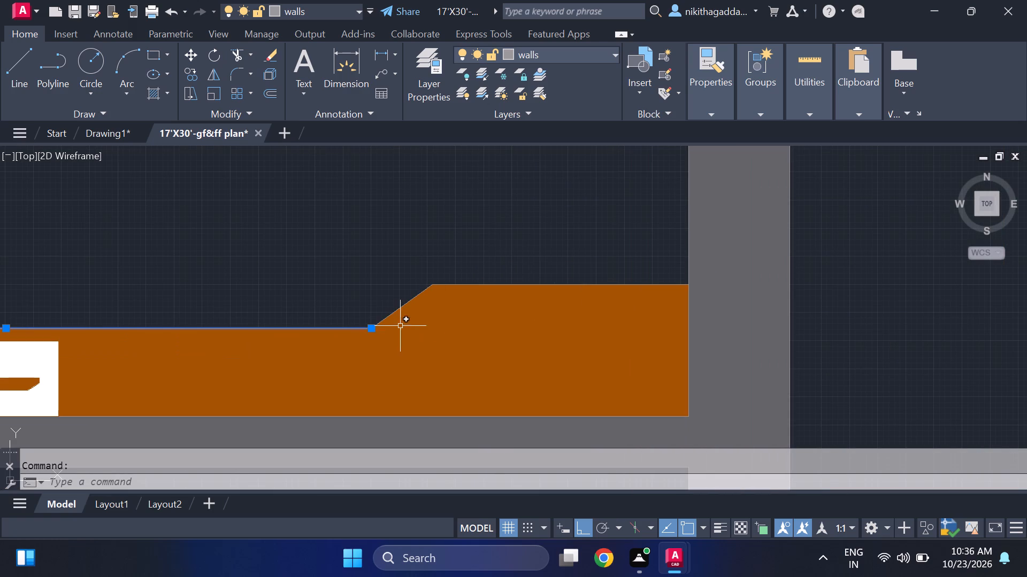
click(394, 313)
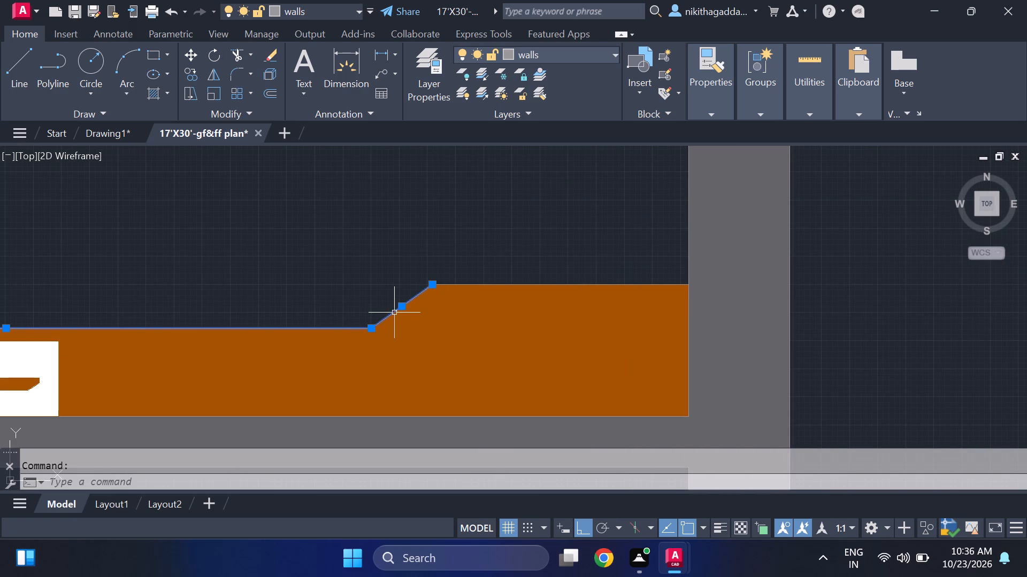
click(476, 283)
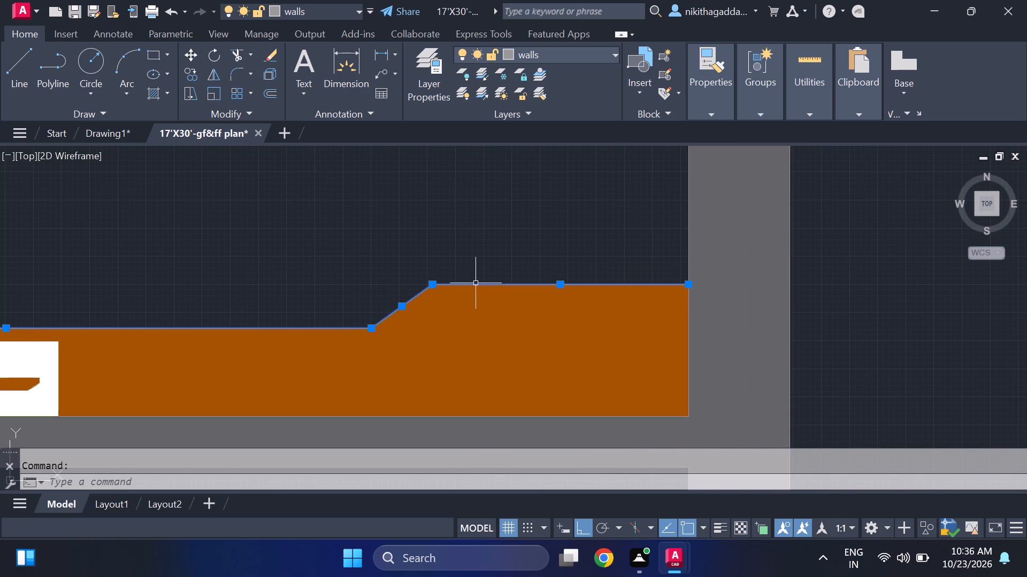
scroll(476, 284, down, 4)
middle_drag(471, 372, 363, 360)
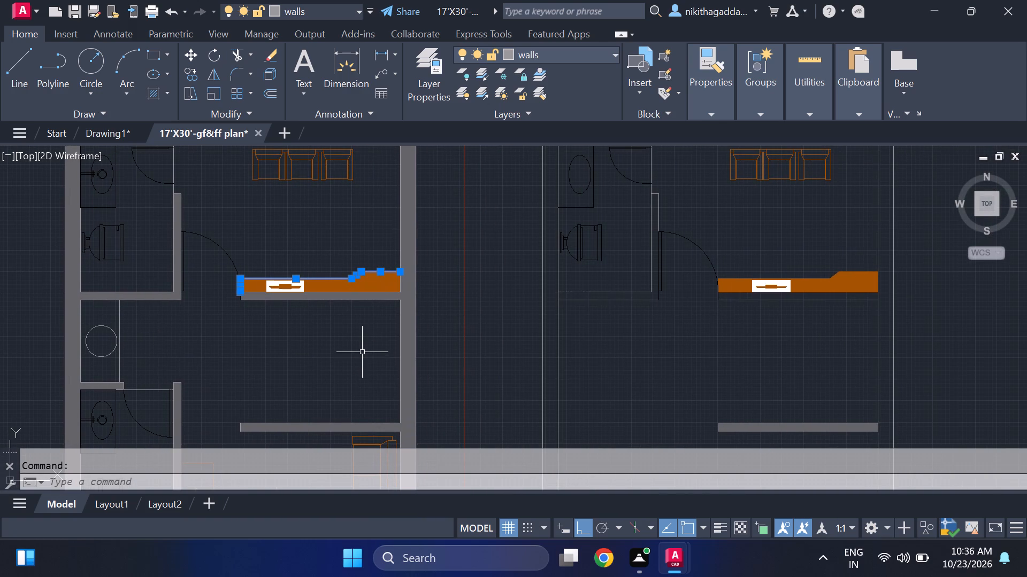
text(co)
key(Return)
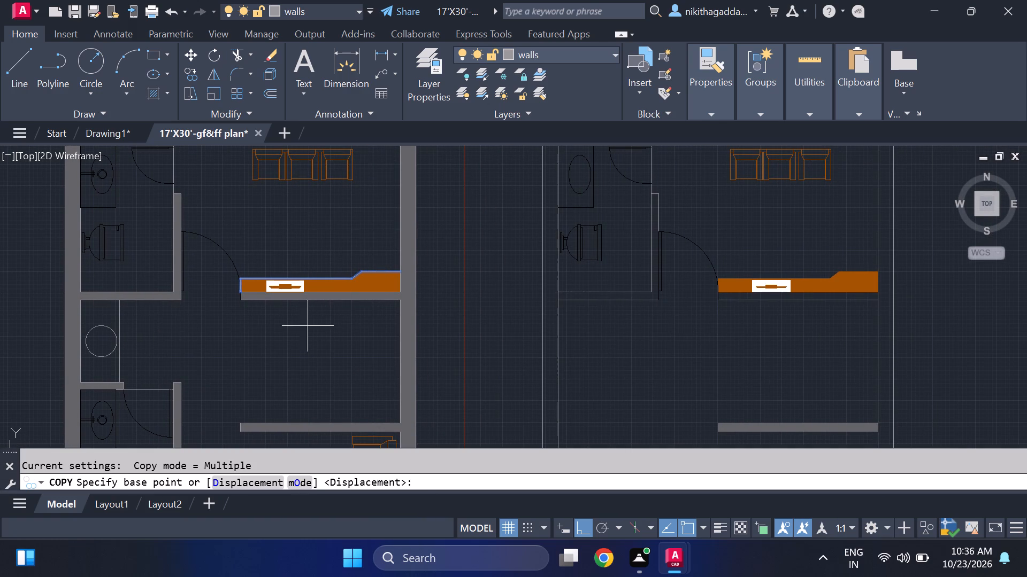
click(398, 267)
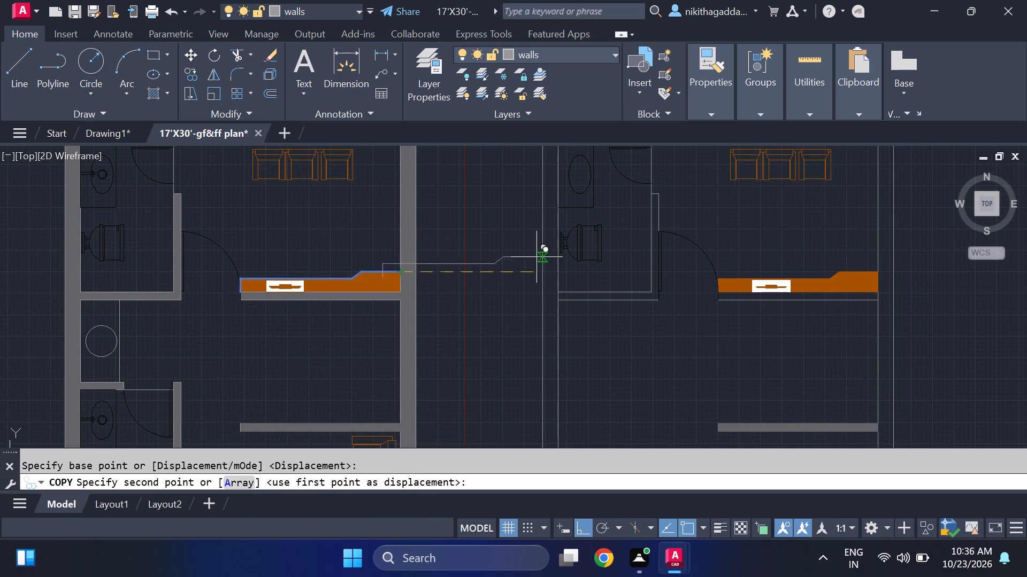
middle_drag(727, 257, 378, 298)
scroll(462, 314, up, 2)
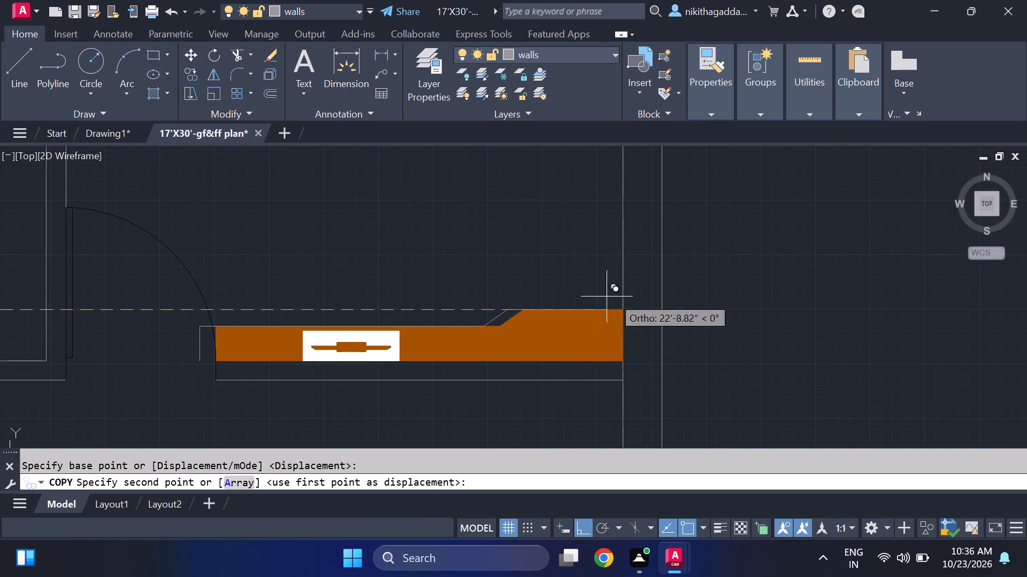
click(625, 306)
scroll(630, 244, down, 3)
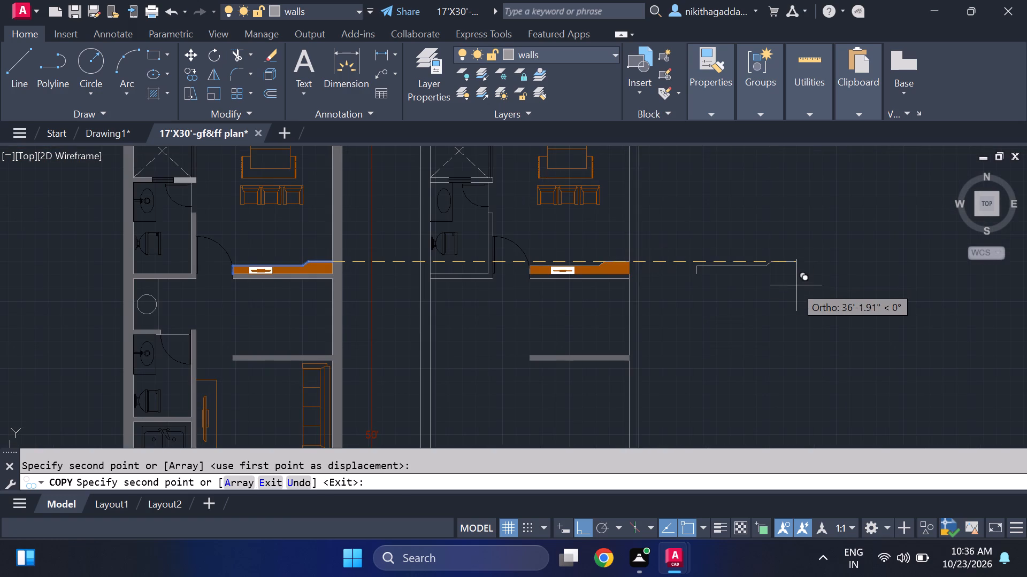
key(Escape)
Change the hatch colour of the light wall piece between the crossed shaft and toilet door in the furnished plan to 99,100,102.
middle_drag(622, 311, 620, 385)
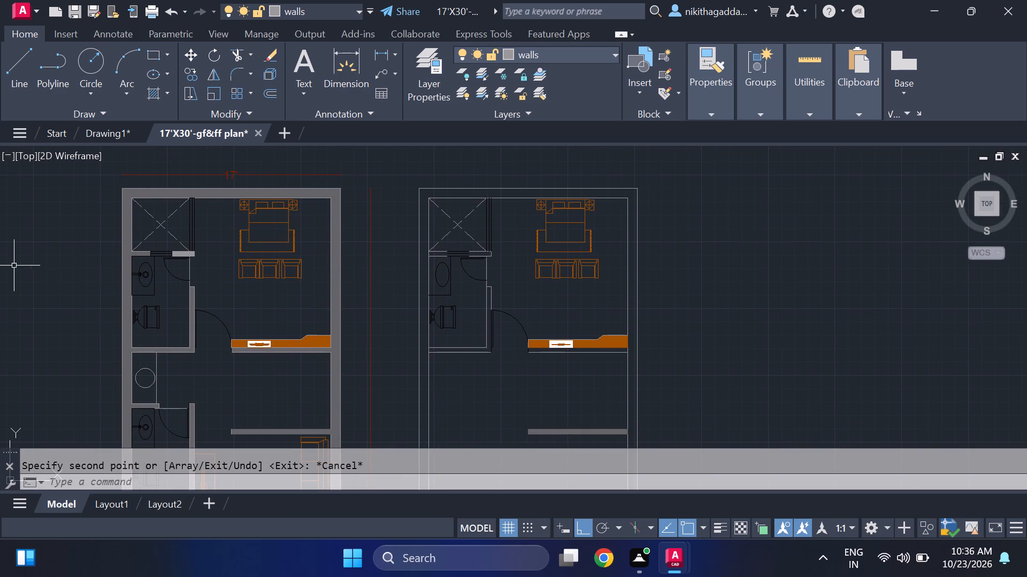
scroll(150, 259, up, 4)
click(366, 217)
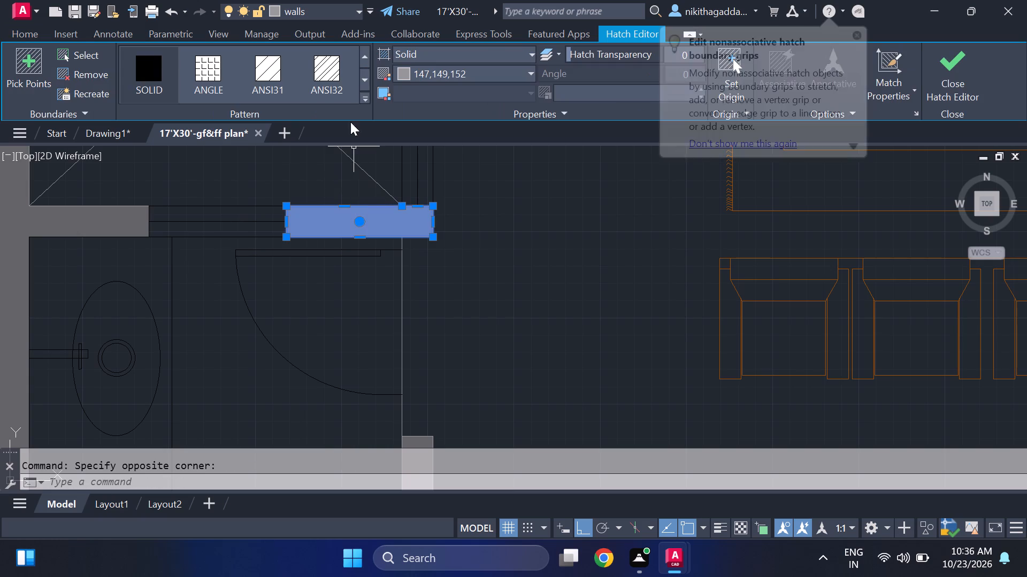
click(474, 77)
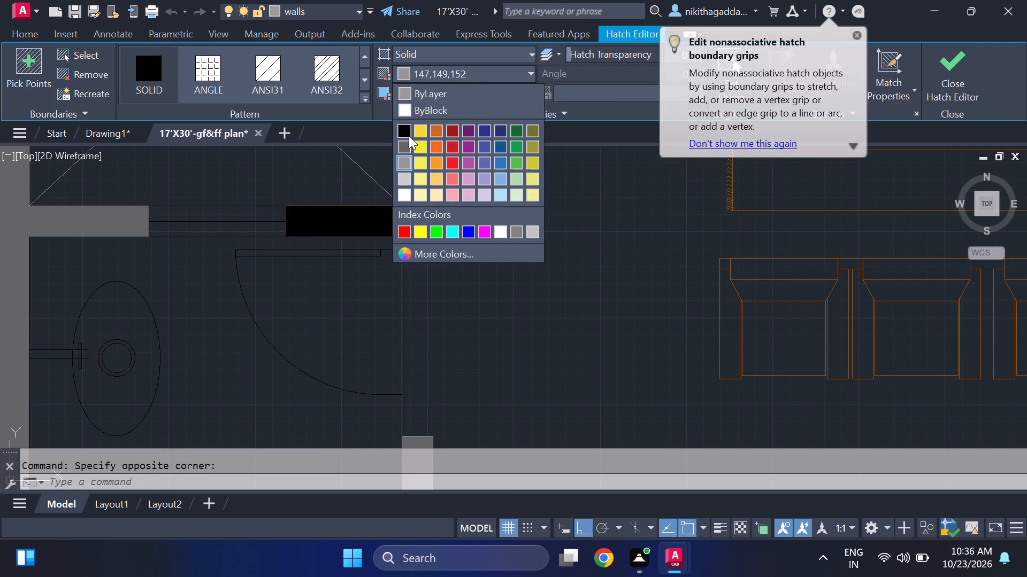
click(408, 148)
click(956, 58)
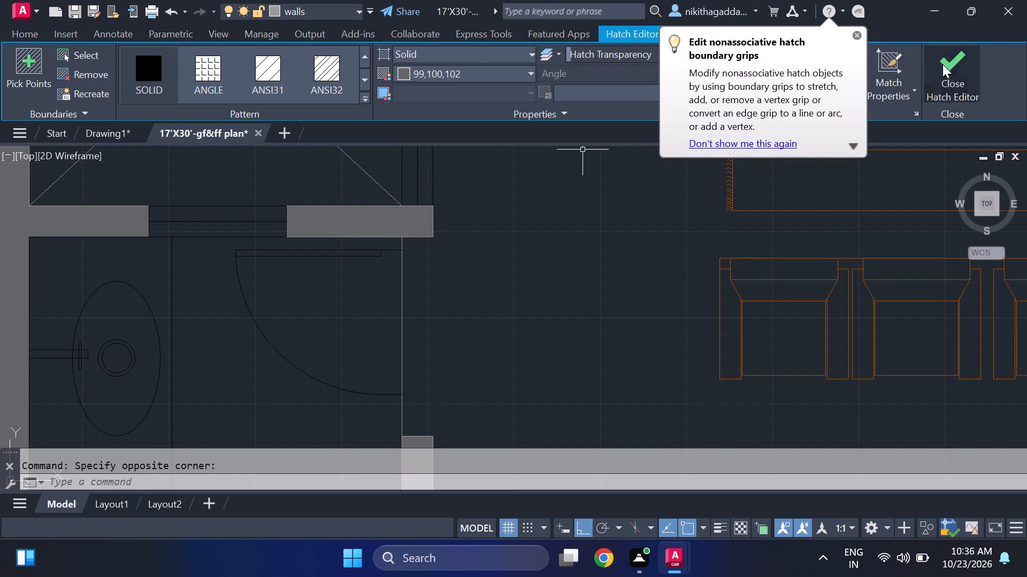
Compare the furnished plan with the new outline, examining the walls around the bedroom TV unit and toilet.
scroll(579, 246, down, 4)
middle_drag(601, 370, 471, 197)
scroll(467, 181, down, 1)
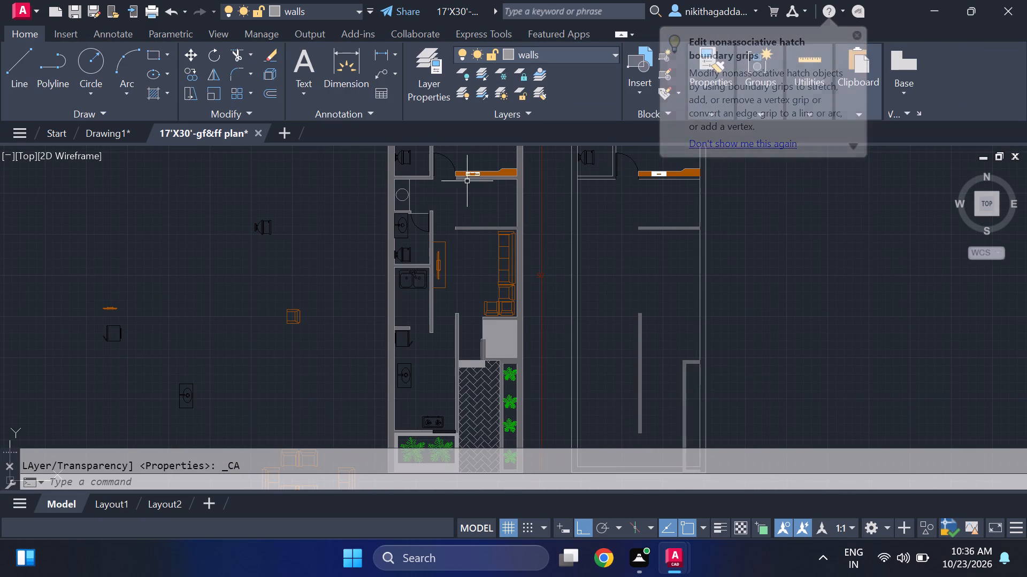
middle_drag(465, 241, 466, 249)
middle_drag(468, 256, 469, 278)
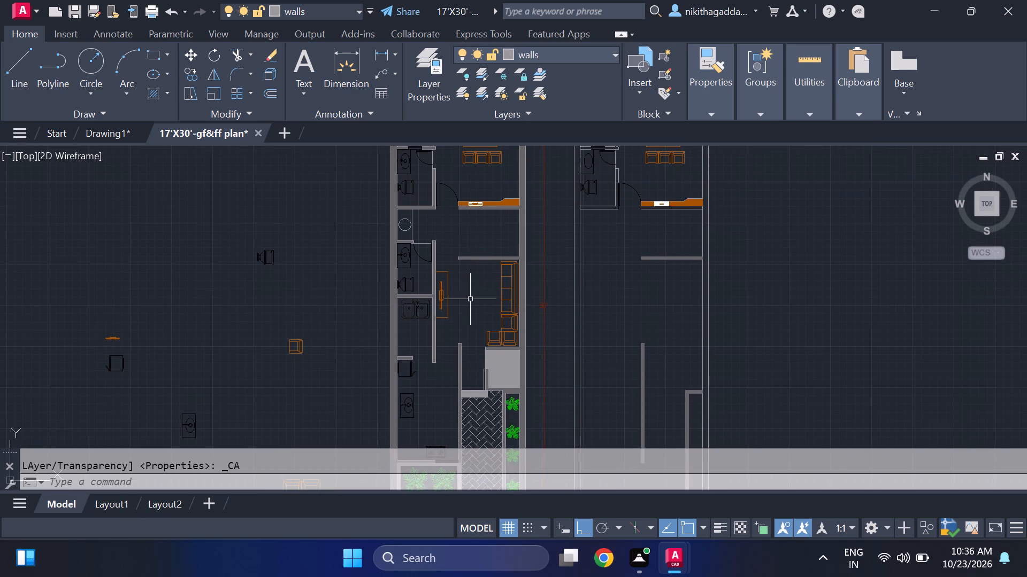
scroll(425, 207, down, 1)
middle_drag(425, 207, 424, 332)
scroll(423, 277, up, 2)
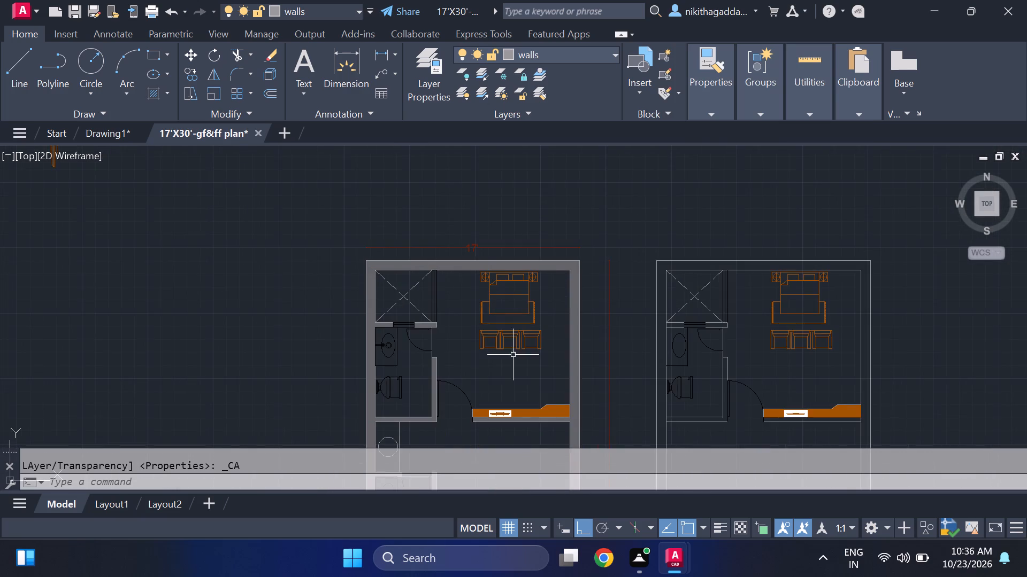
middle_drag(507, 359, 420, 251)
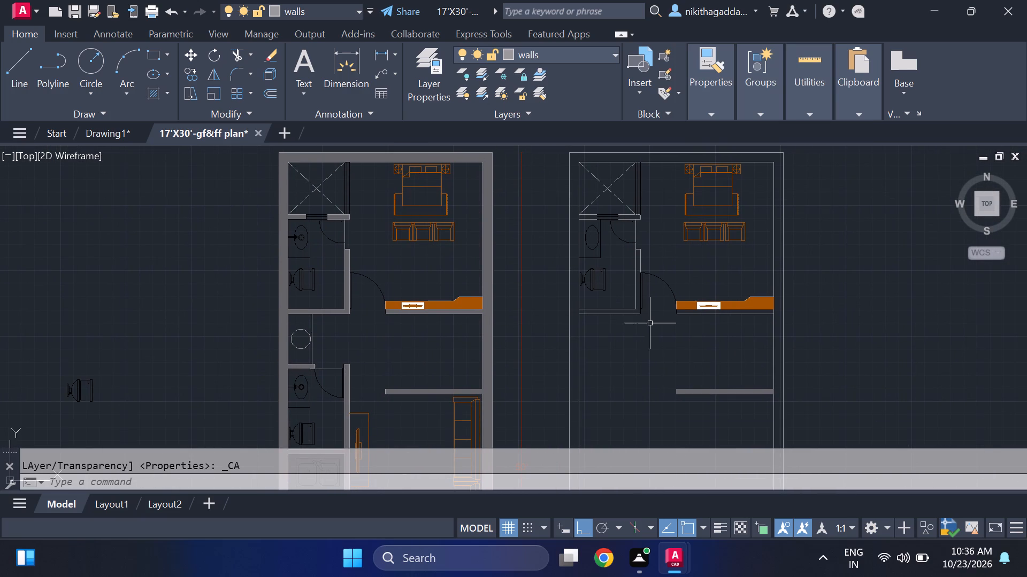
middle_drag(640, 319, 626, 307)
middle_drag(623, 304, 595, 267)
scroll(641, 262, up, 3)
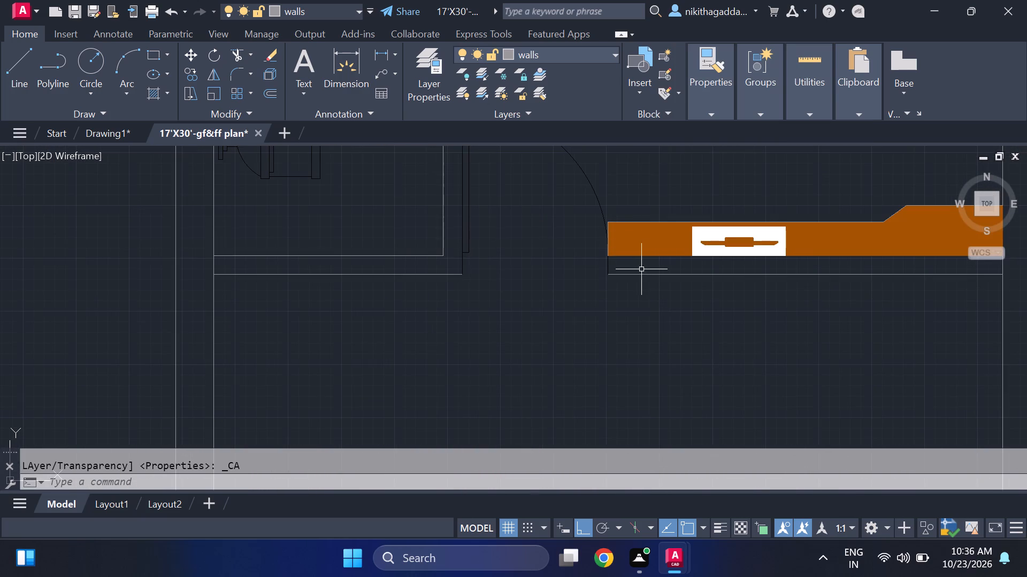
scroll(632, 263, down, 2)
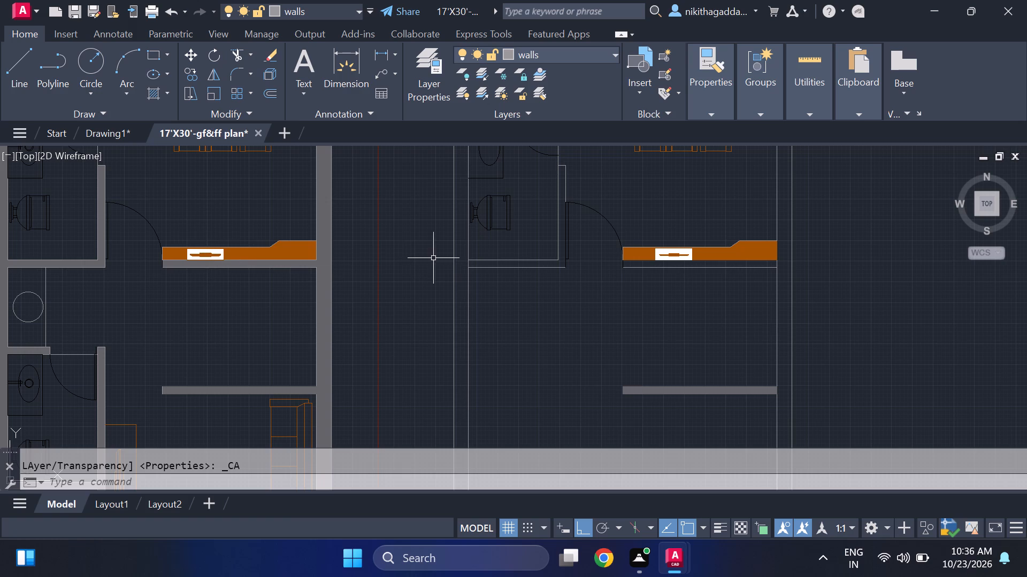
scroll(646, 274, up, 2)
scroll(596, 252, down, 2)
scroll(574, 259, up, 4)
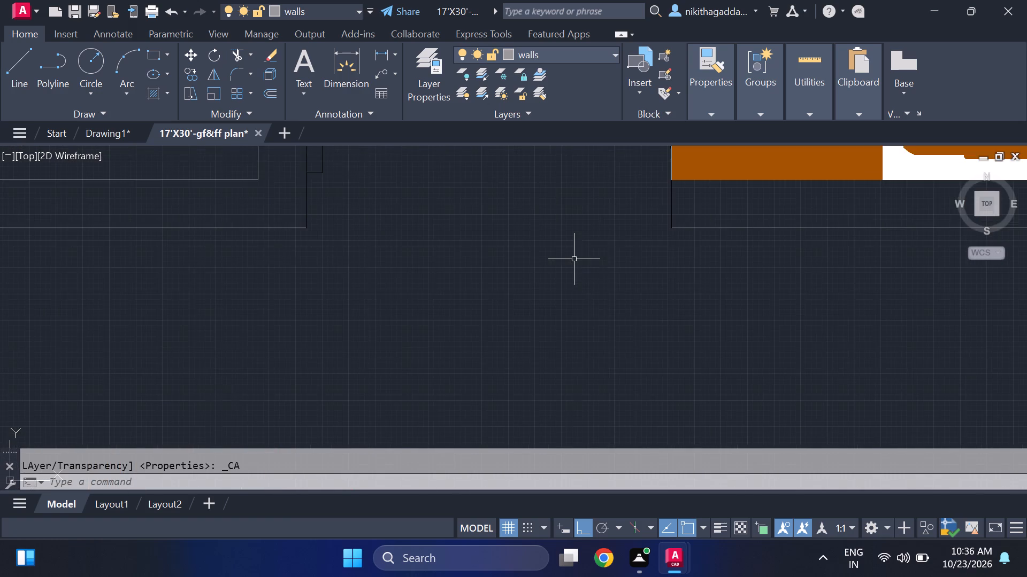
scroll(578, 261, down, 3)
middle_drag(246, 285, 362, 283)
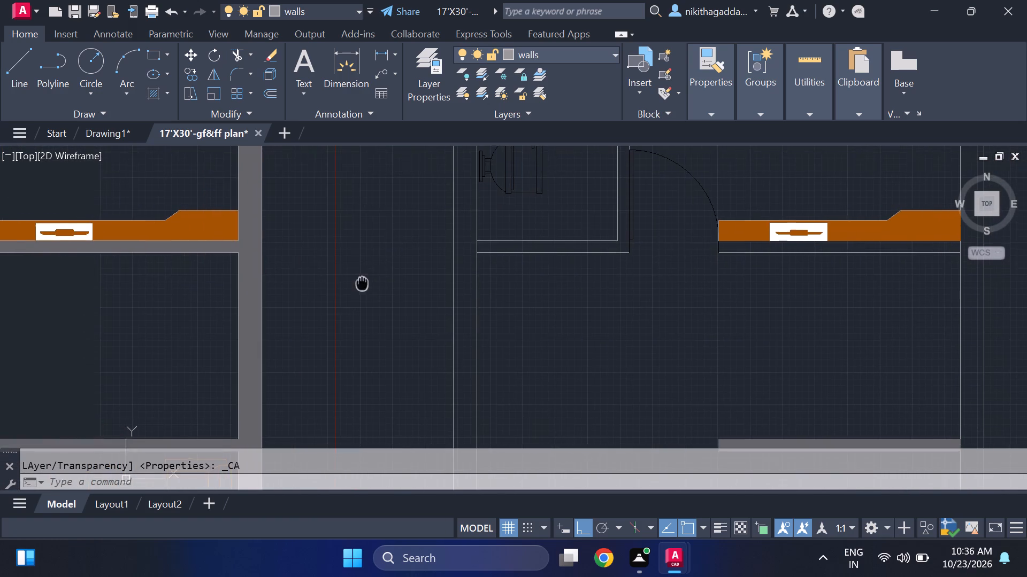
middle_drag(127, 283, 322, 246)
middle_drag(339, 243, 372, 235)
middle_click(372, 235)
scroll(210, 200, up, 4)
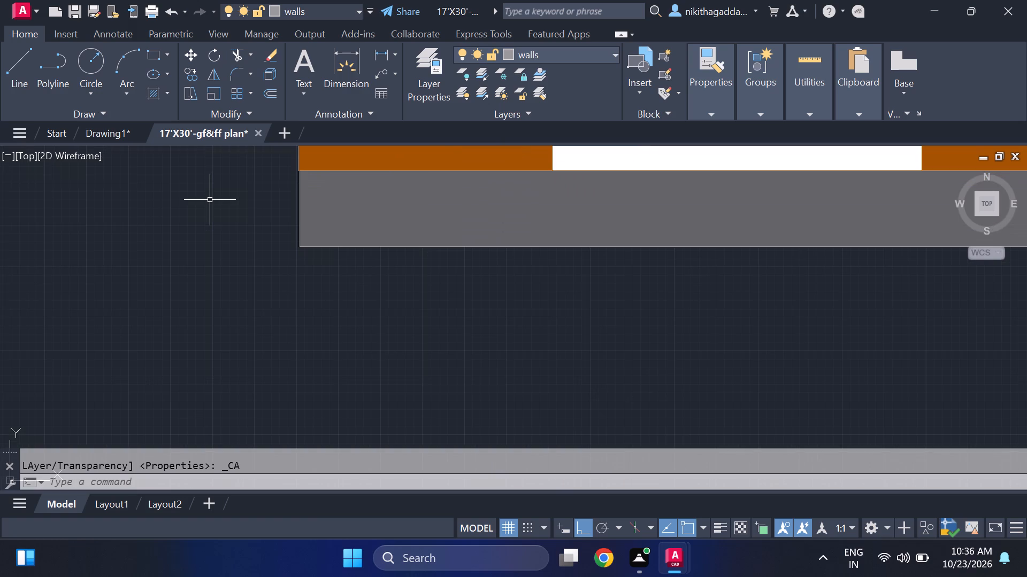
scroll(210, 200, down, 6)
middle_drag(495, 264, 441, 279)
scroll(414, 189, up, 2)
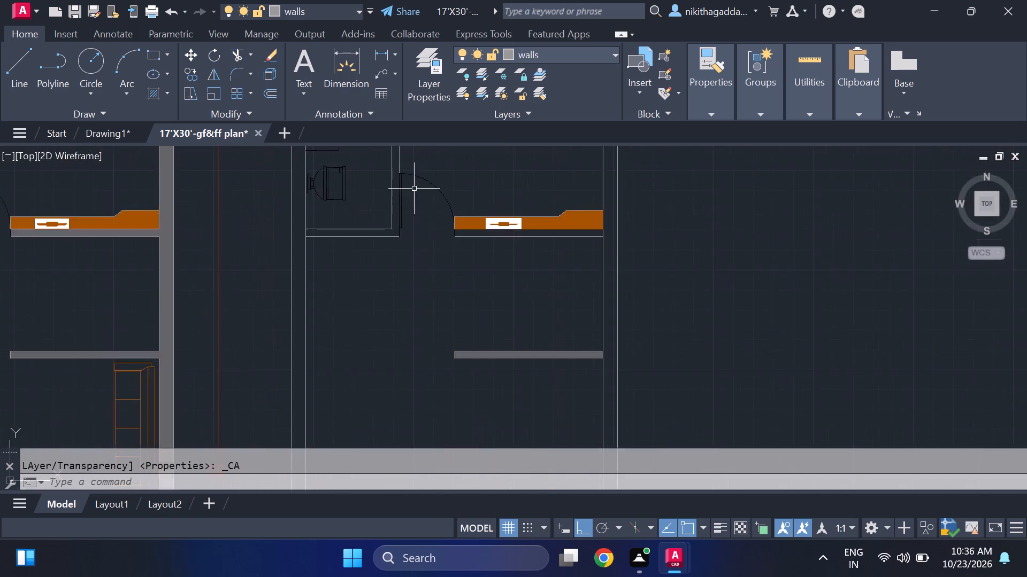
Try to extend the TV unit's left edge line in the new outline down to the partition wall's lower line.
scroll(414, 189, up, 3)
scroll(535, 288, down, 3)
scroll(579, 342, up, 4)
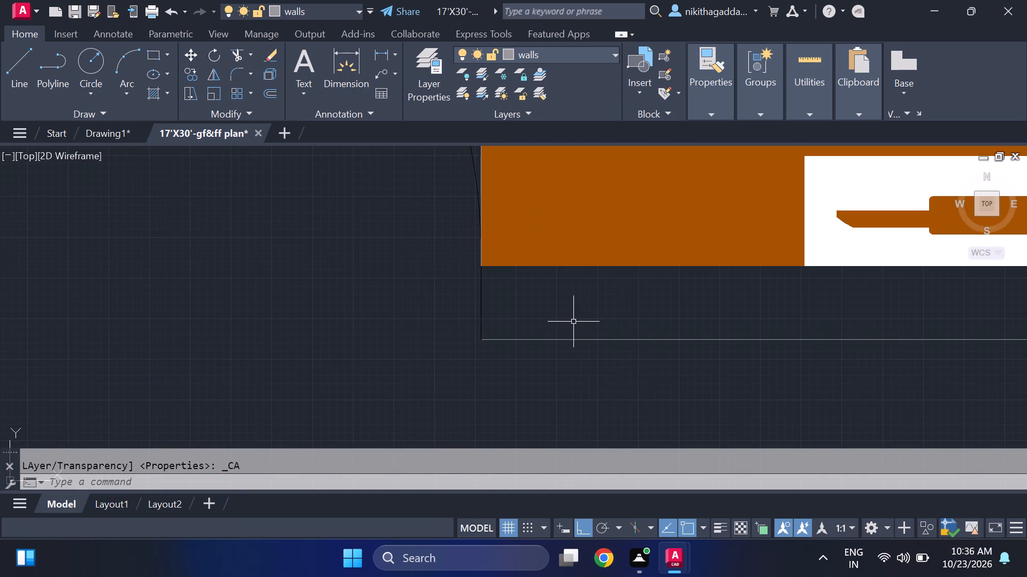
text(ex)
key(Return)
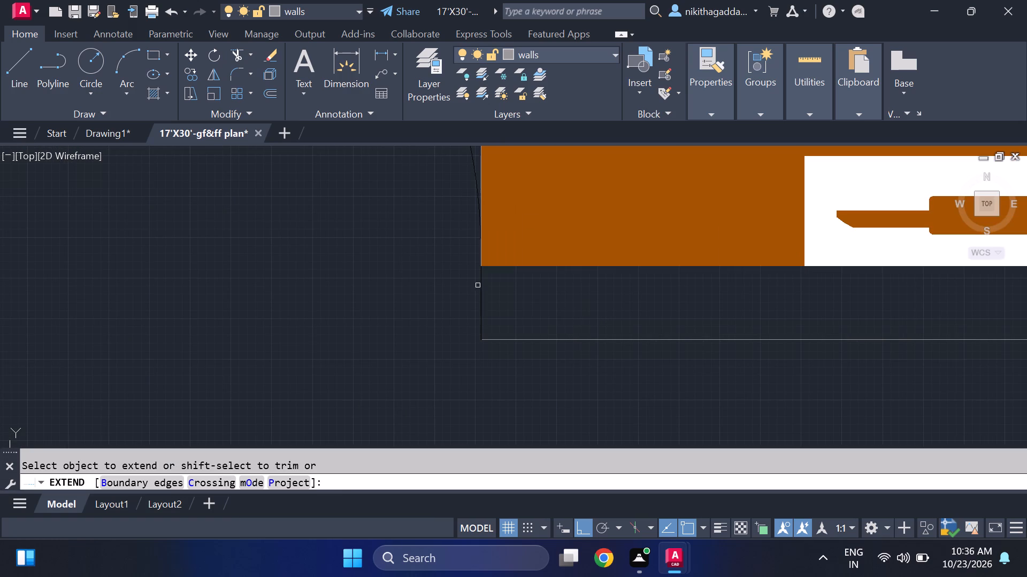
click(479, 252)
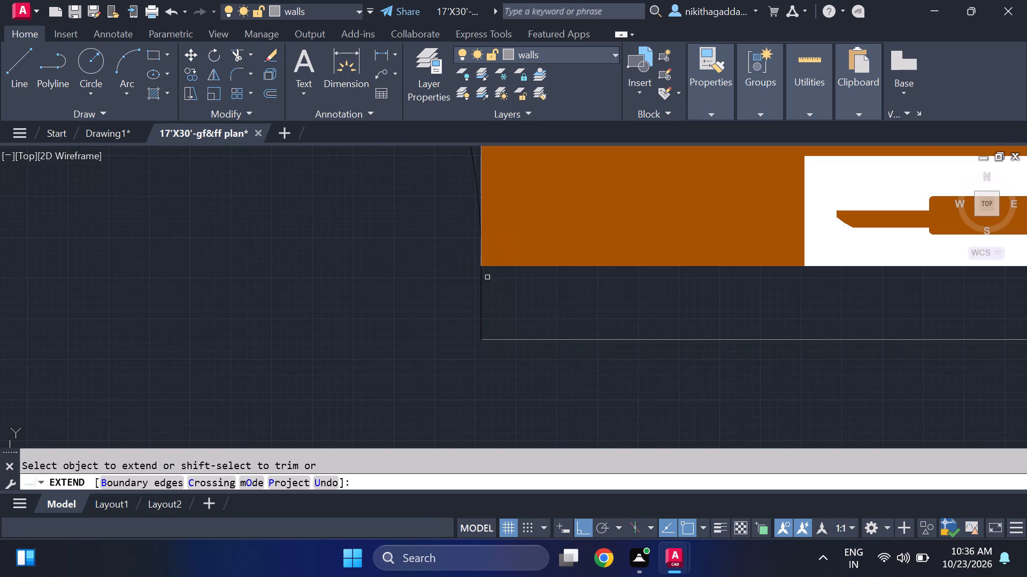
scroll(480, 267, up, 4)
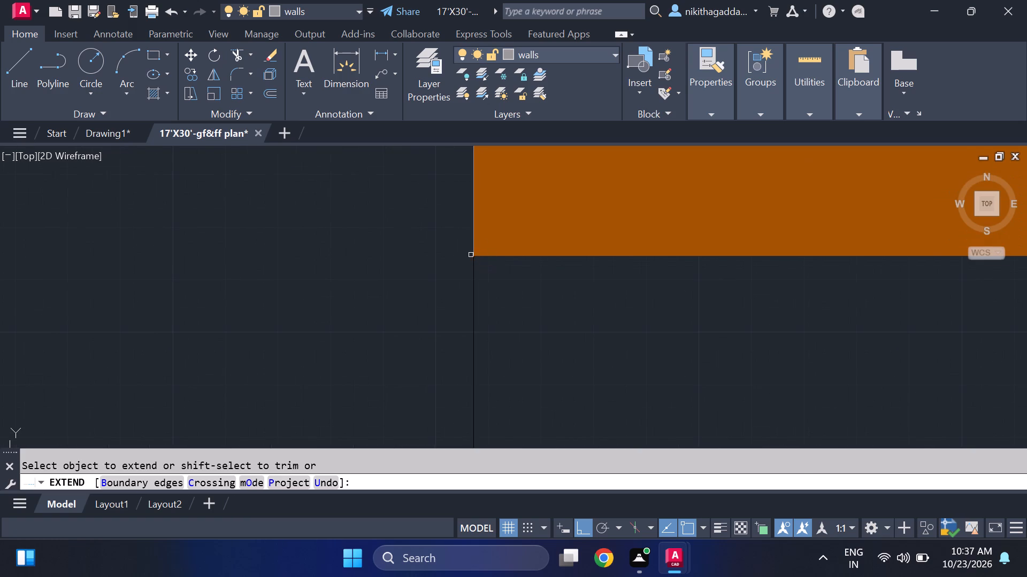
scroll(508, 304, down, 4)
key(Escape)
Draw a vertical line from the TV unit's bottom-left corner to the partition's lower line in the new outline, closing the wall end.
key(l)
key(Return)
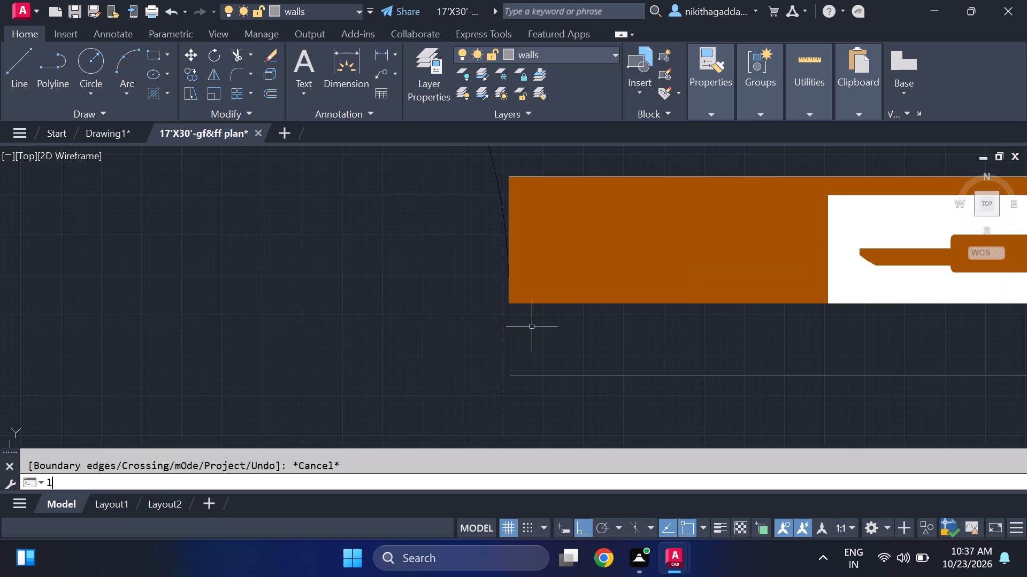
click(515, 301)
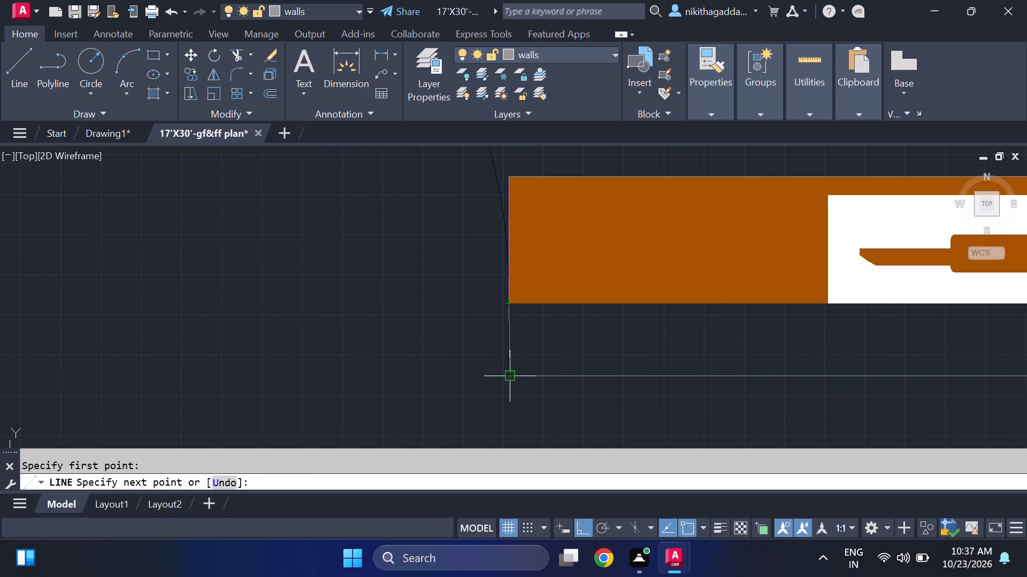
click(511, 376)
key(ctrl+z)
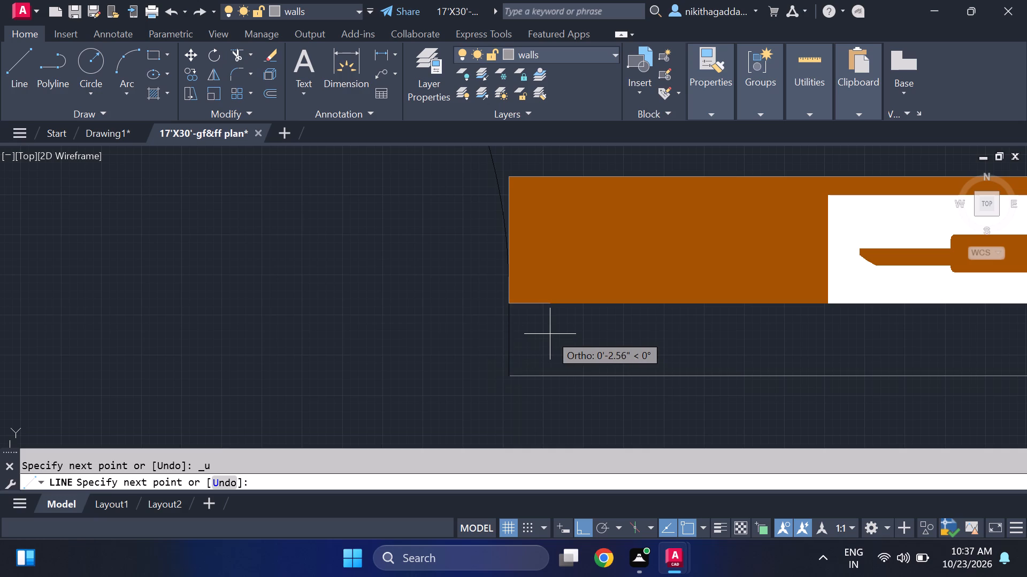
click(509, 379)
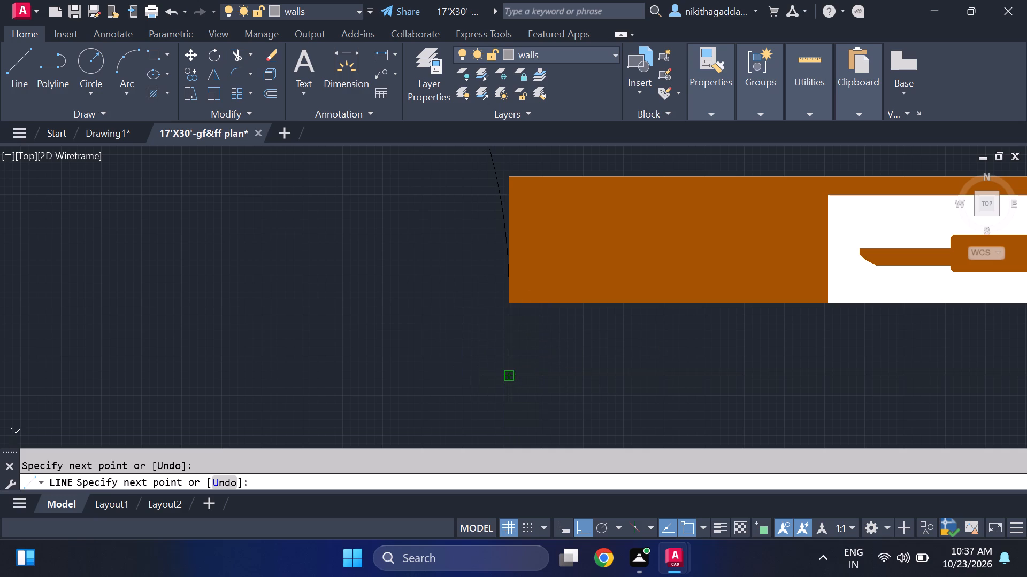
scroll(613, 331, down, 5)
key(Escape)
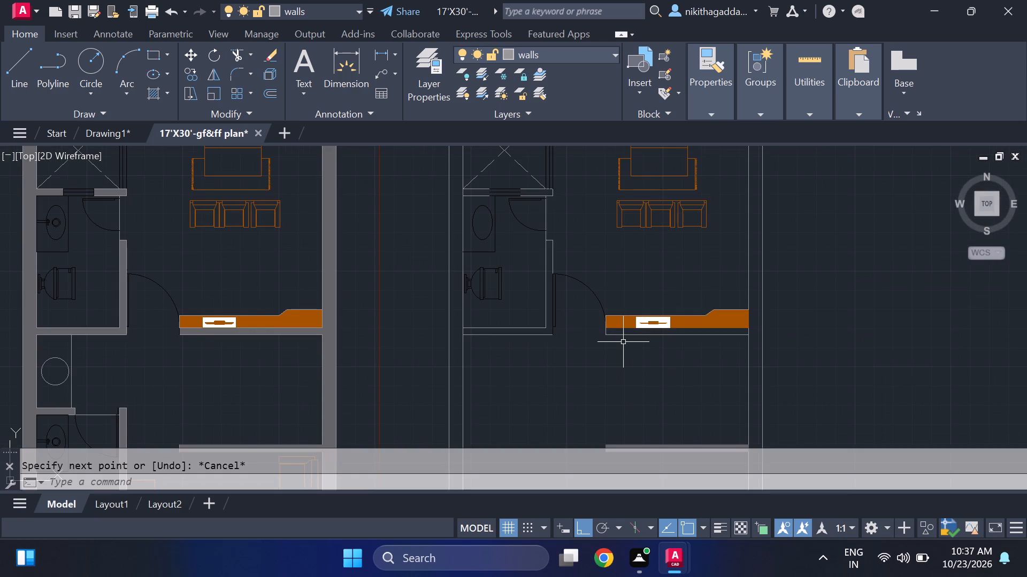
Delete the grey wall hatch left in the empty lower part of the new outline.
scroll(624, 340, down, 2)
middle_drag(592, 385, 549, 321)
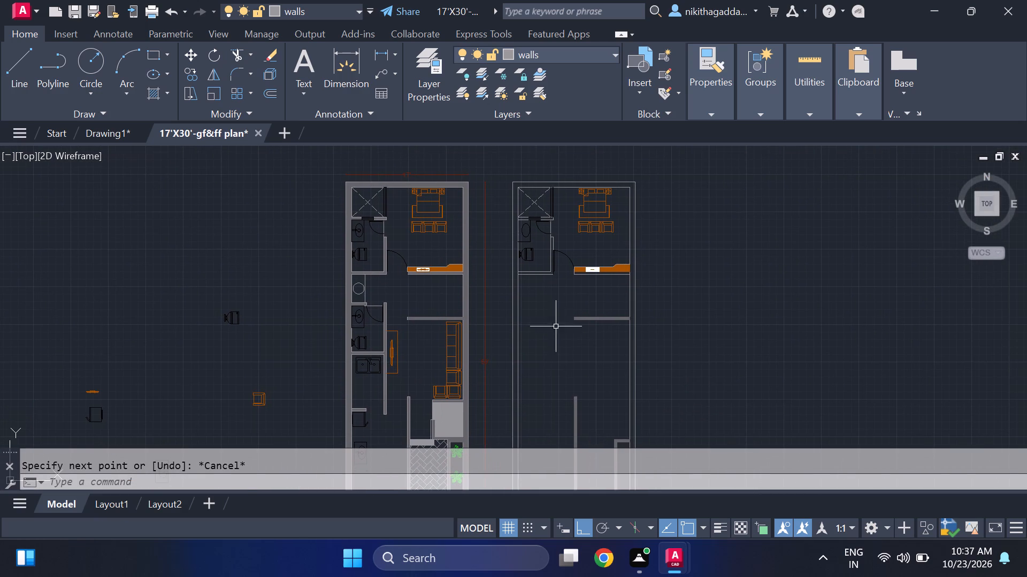
middle_drag(587, 381, 581, 358)
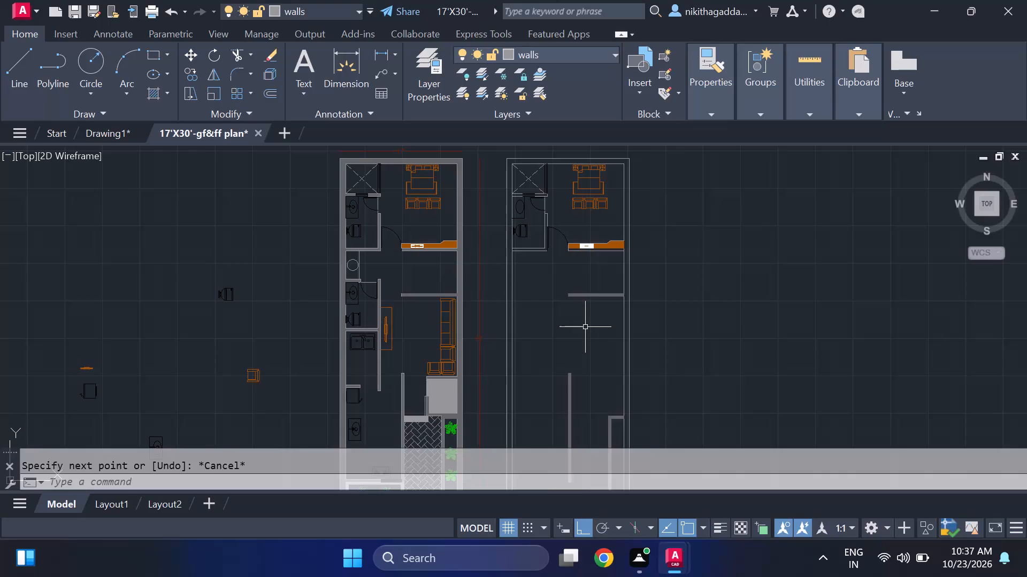
scroll(584, 323, up, 3)
middle_click(584, 323)
scroll(584, 323, down, 3)
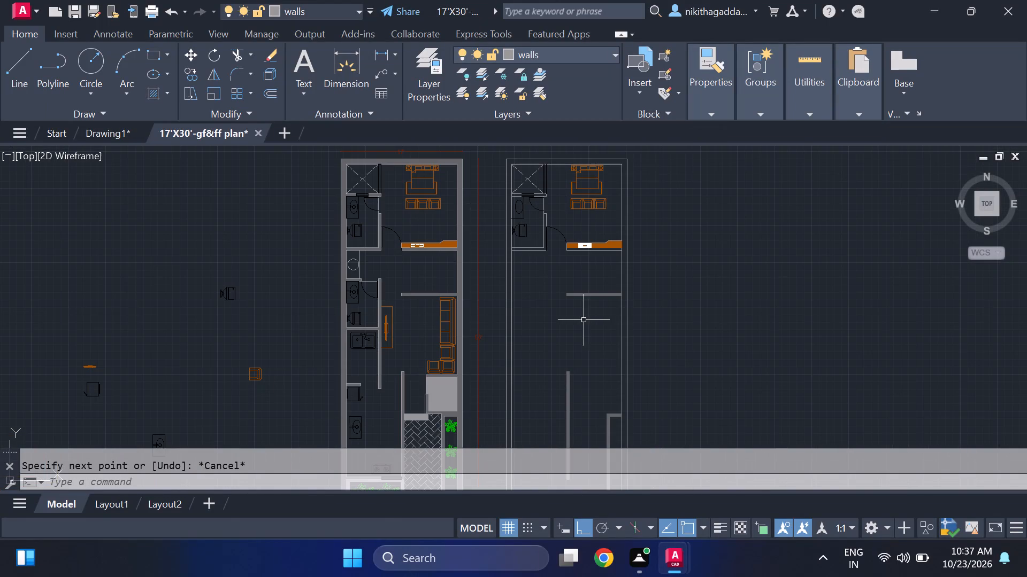
middle_drag(584, 327, 566, 297)
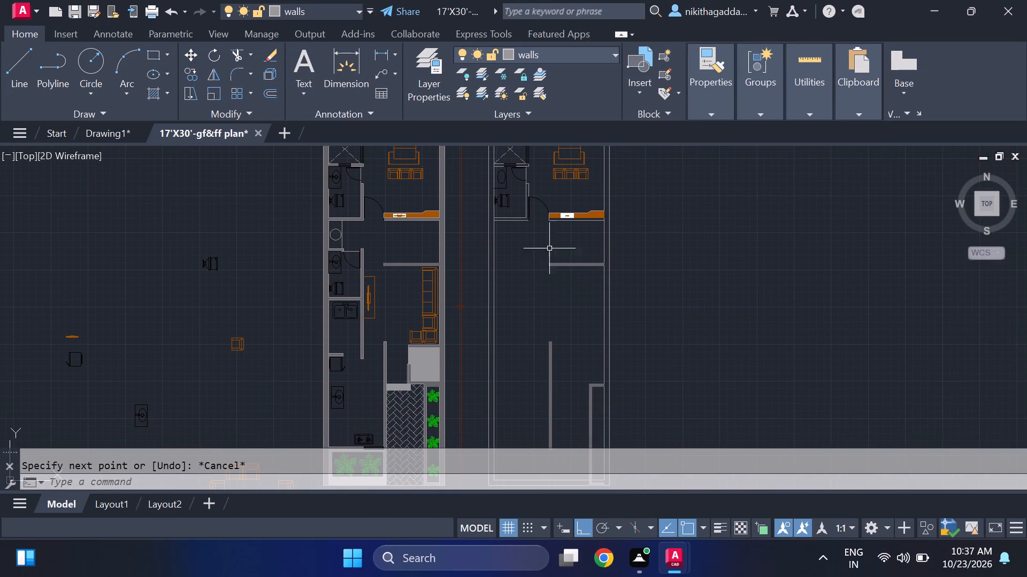
scroll(528, 305, down, 1)
middle_drag(562, 369, 549, 319)
middle_click(549, 319)
scroll(545, 295, up, 1)
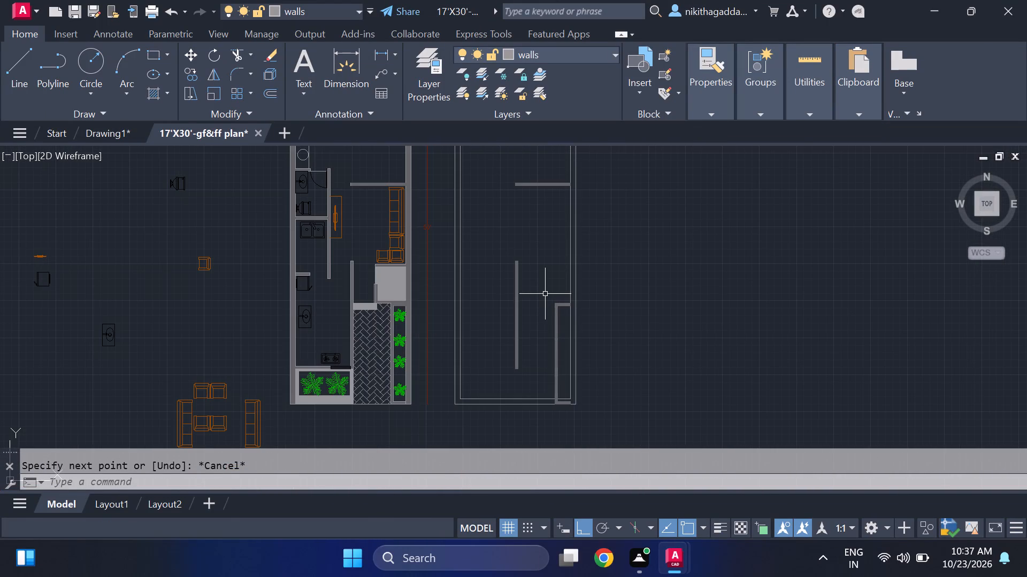
scroll(545, 294, up, 1)
middle_drag(545, 294, 542, 261)
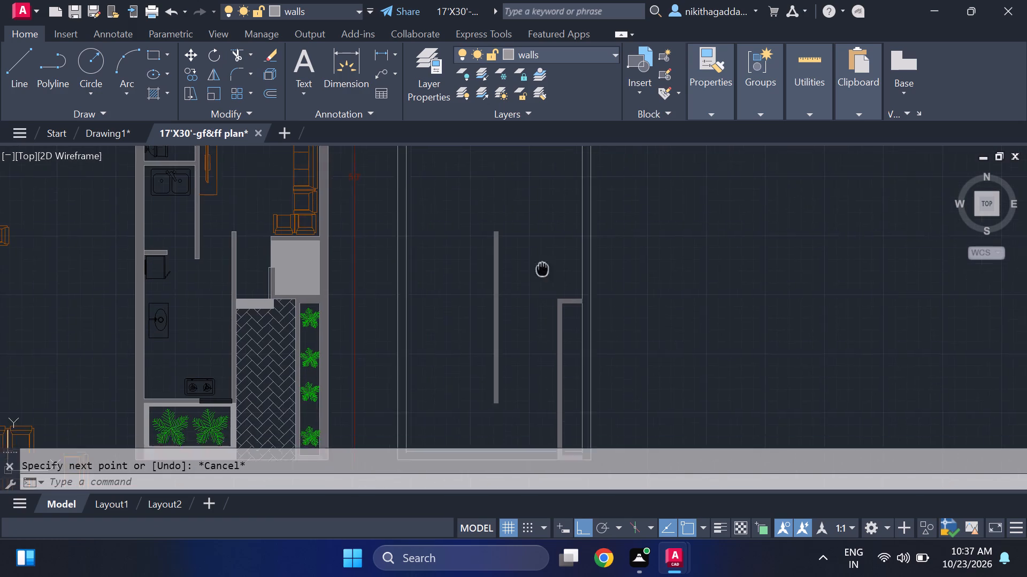
middle_drag(542, 261, 542, 225)
click(533, 229)
click(479, 298)
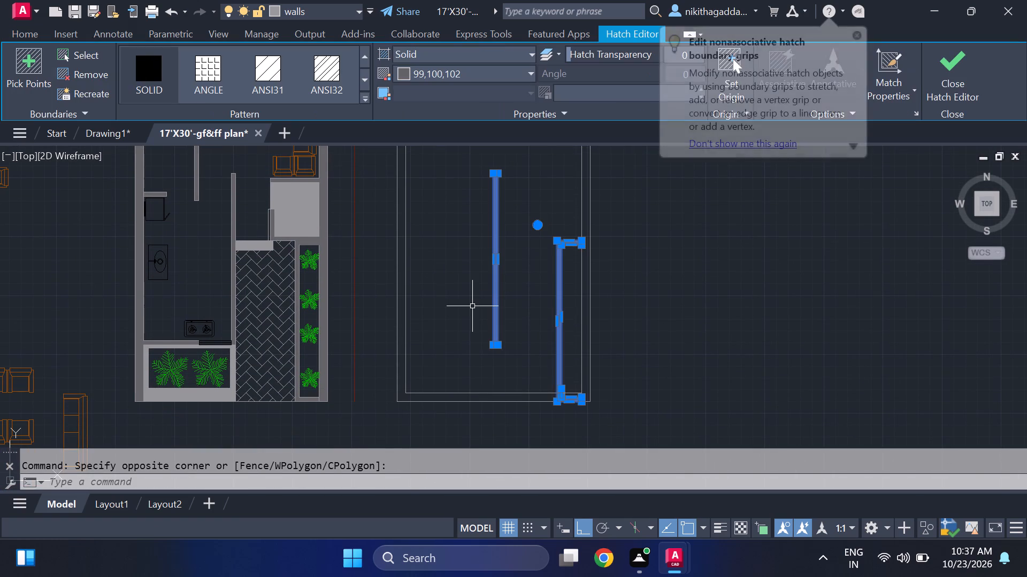
key(Delete)
On the windows layer, draw a vertical line about 8 inches long just above the raised end of the furnished plan's bedroom TV unit.
scroll(478, 287, down, 2)
middle_drag(478, 287, 494, 331)
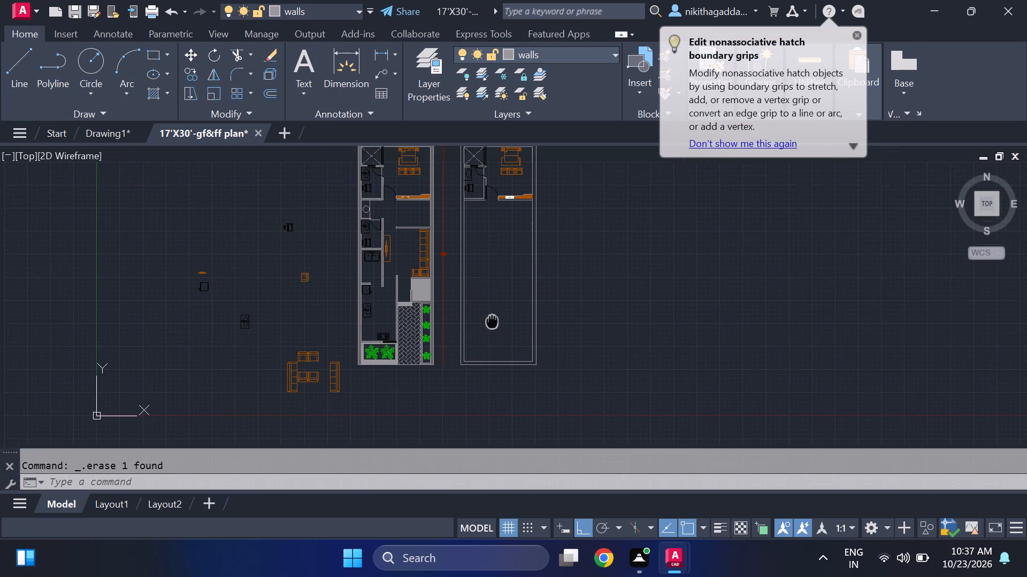
middle_drag(494, 331, 496, 346)
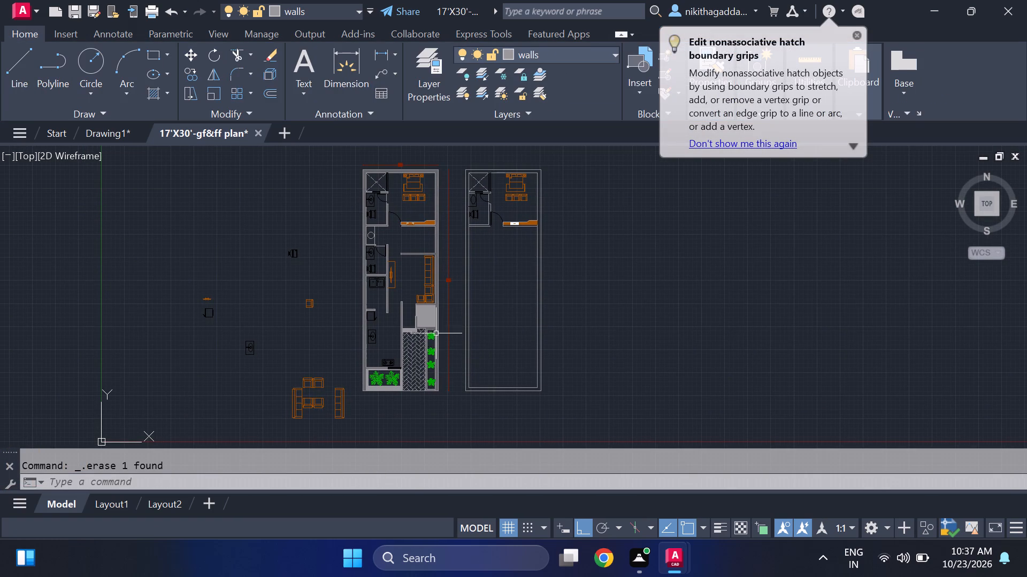
scroll(404, 220, up, 2)
middle_drag(407, 217, 404, 287)
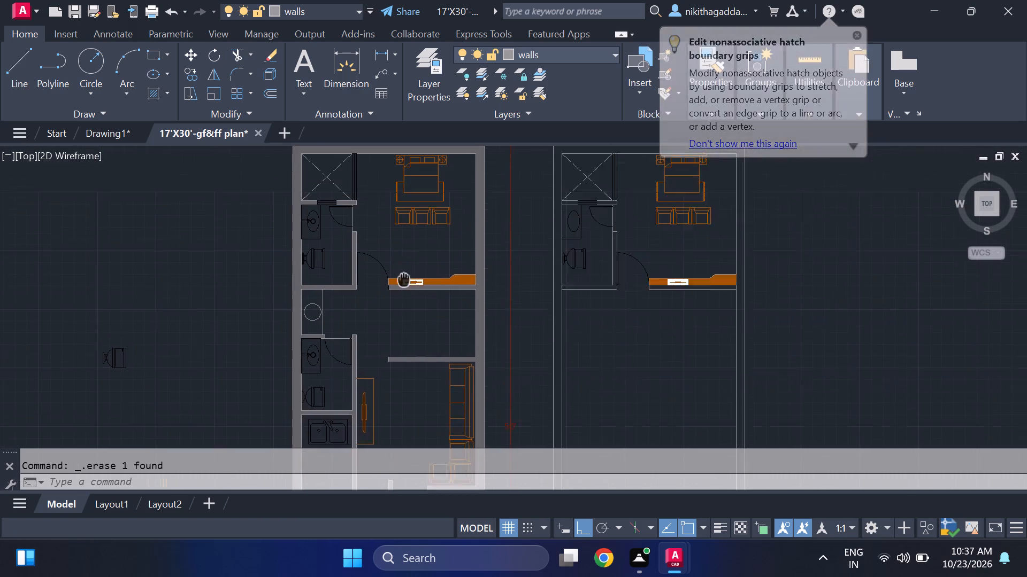
middle_drag(404, 287, 404, 328)
scroll(415, 350, up, 2)
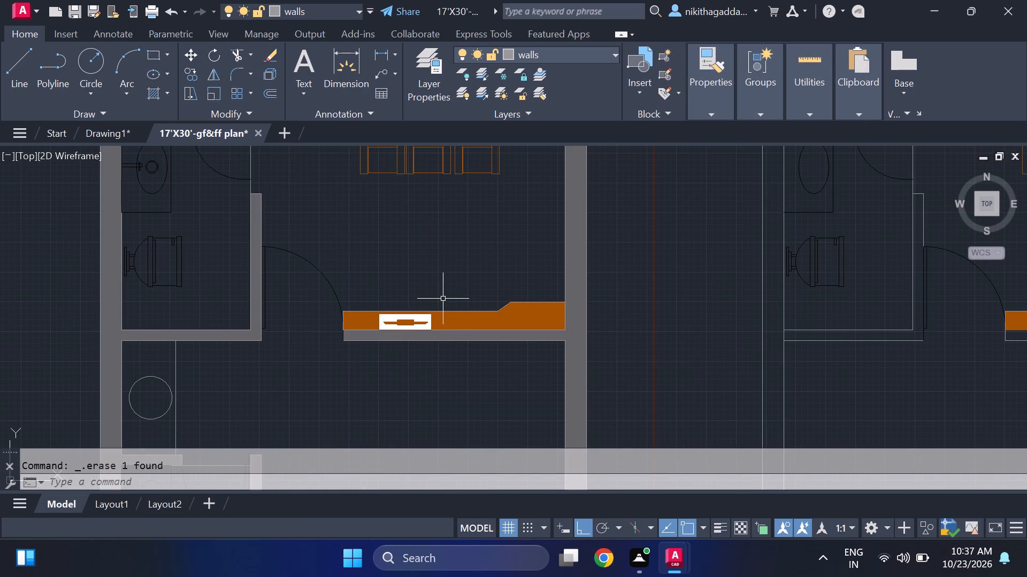
click(556, 52)
click(542, 205)
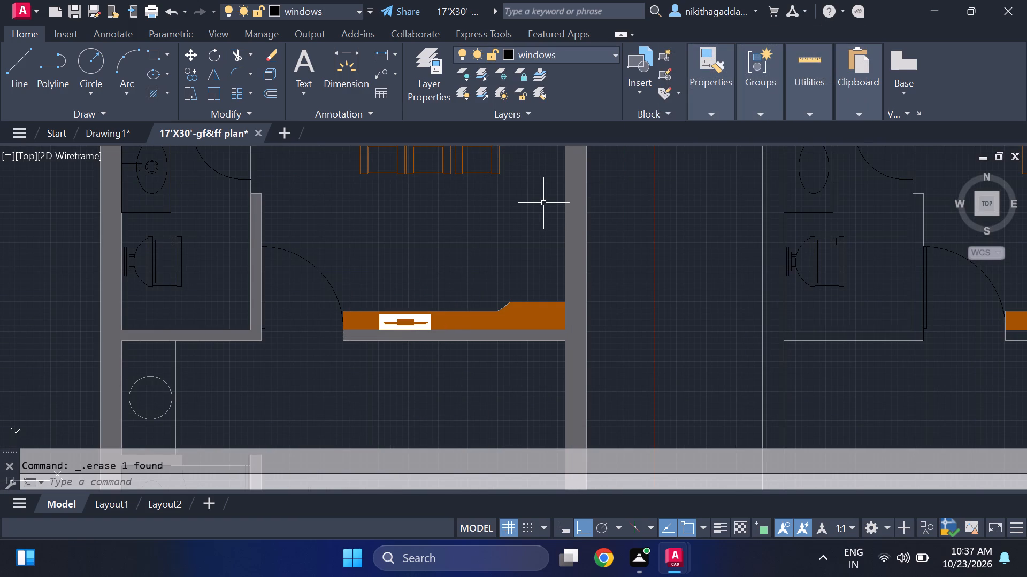
key(l)
key(Return)
middle_click(325, 332)
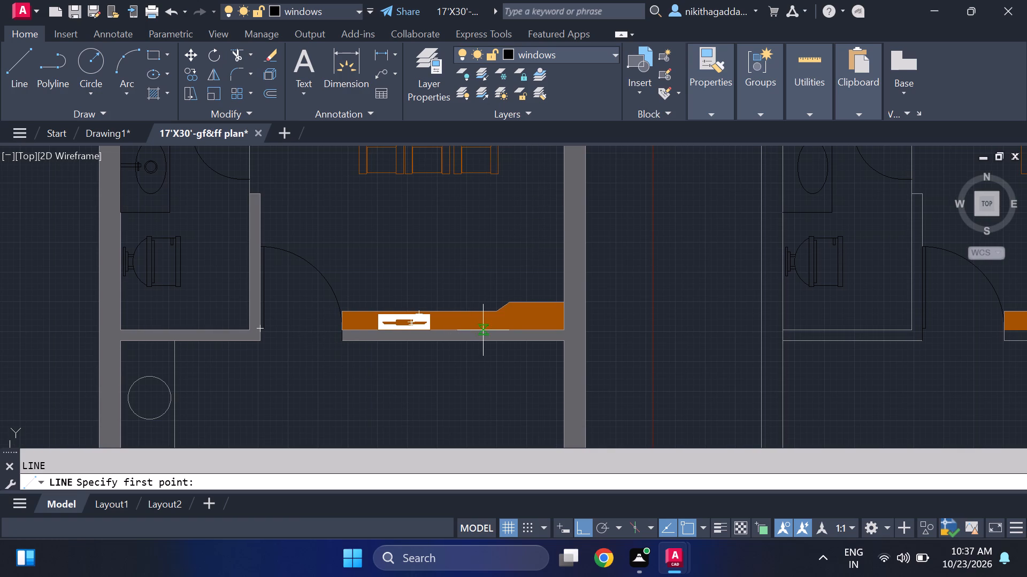
scroll(518, 283, up, 1)
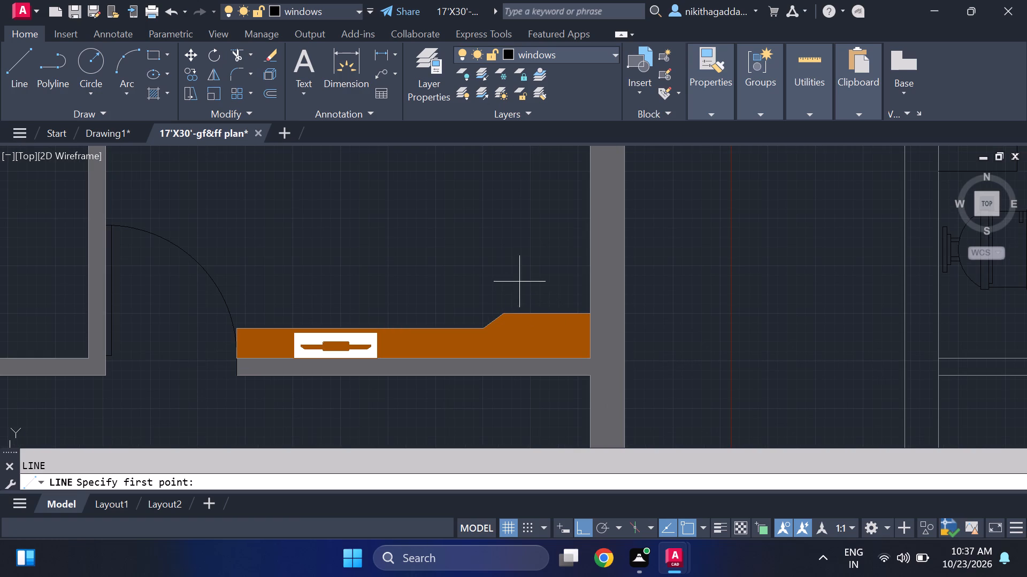
click(516, 274)
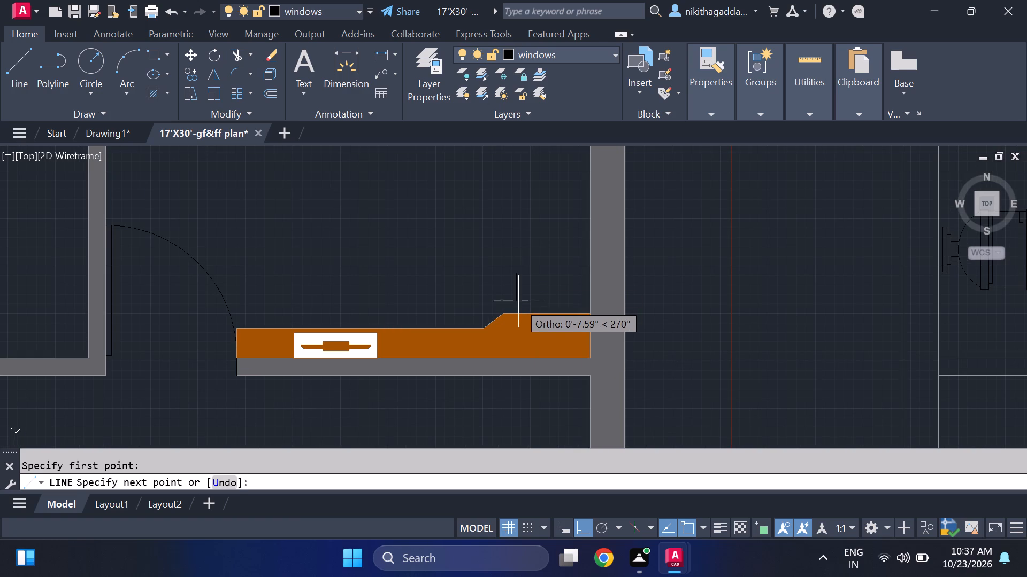
click(518, 303)
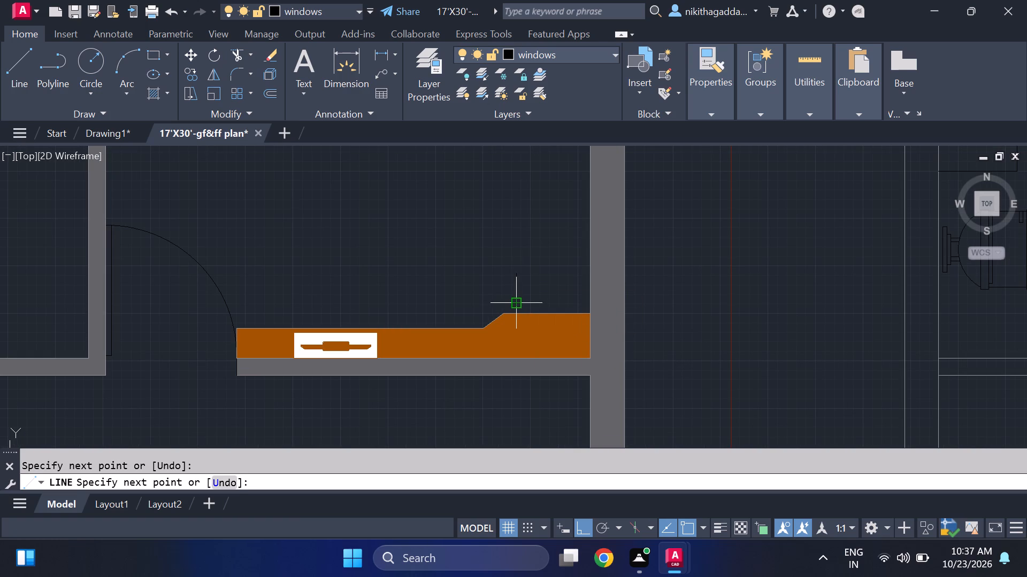
key(Escape)
Copy the short vertical line horizontally toward the outer wall to form a parallel pair above the TV unit.
text(co)
key(Return)
click(518, 286)
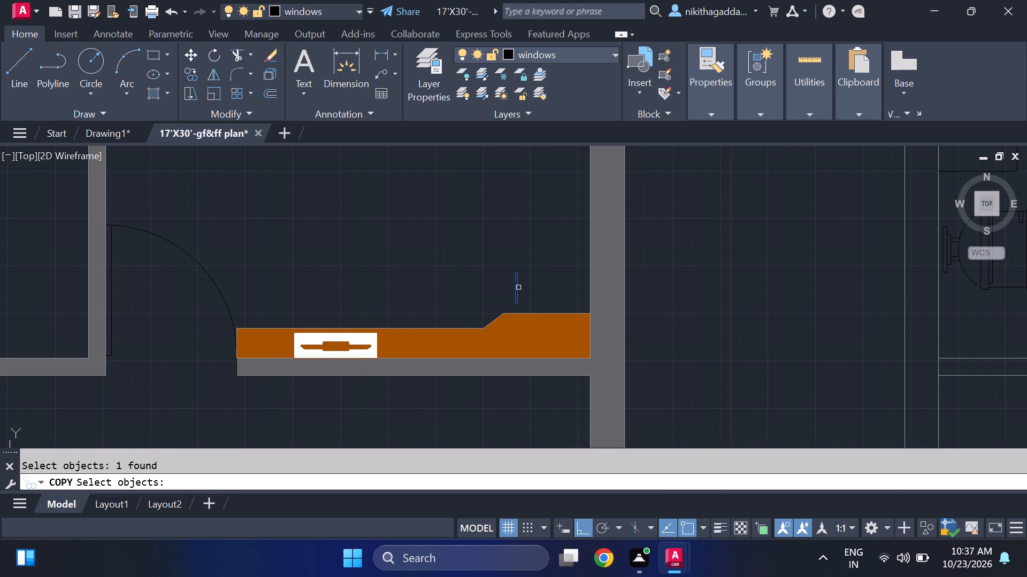
key(Return)
click(520, 303)
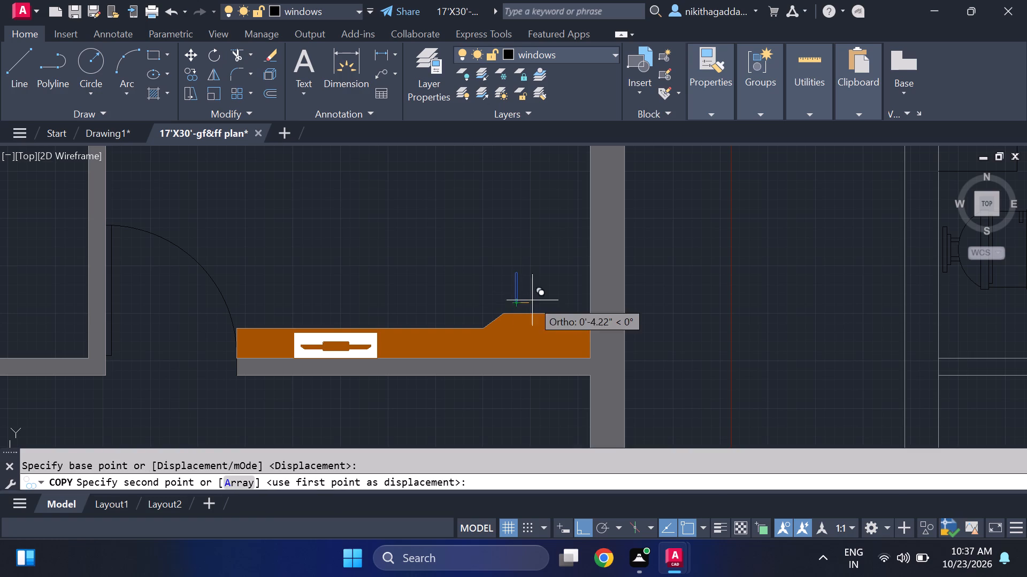
click(551, 295)
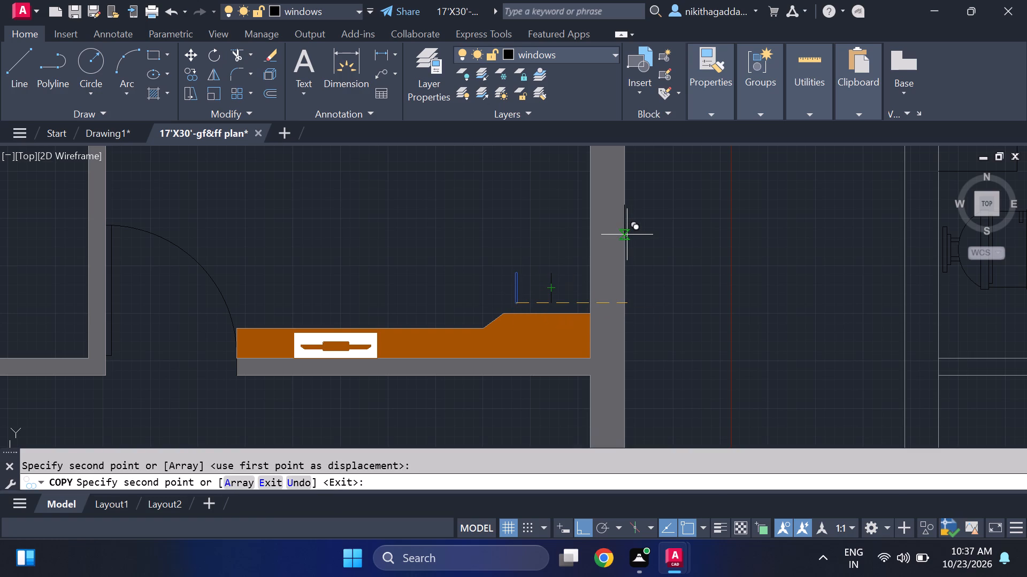
key(Escape)
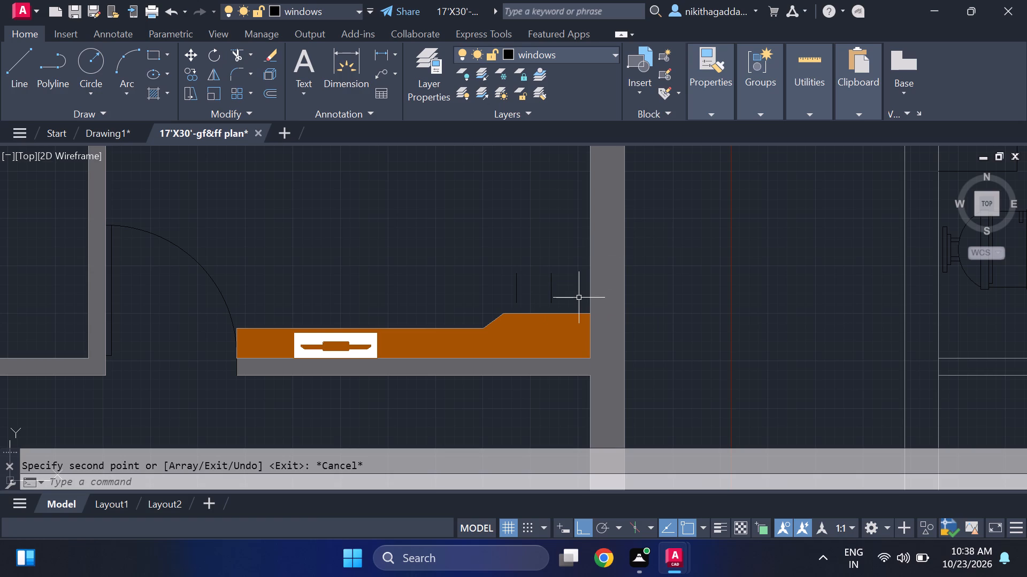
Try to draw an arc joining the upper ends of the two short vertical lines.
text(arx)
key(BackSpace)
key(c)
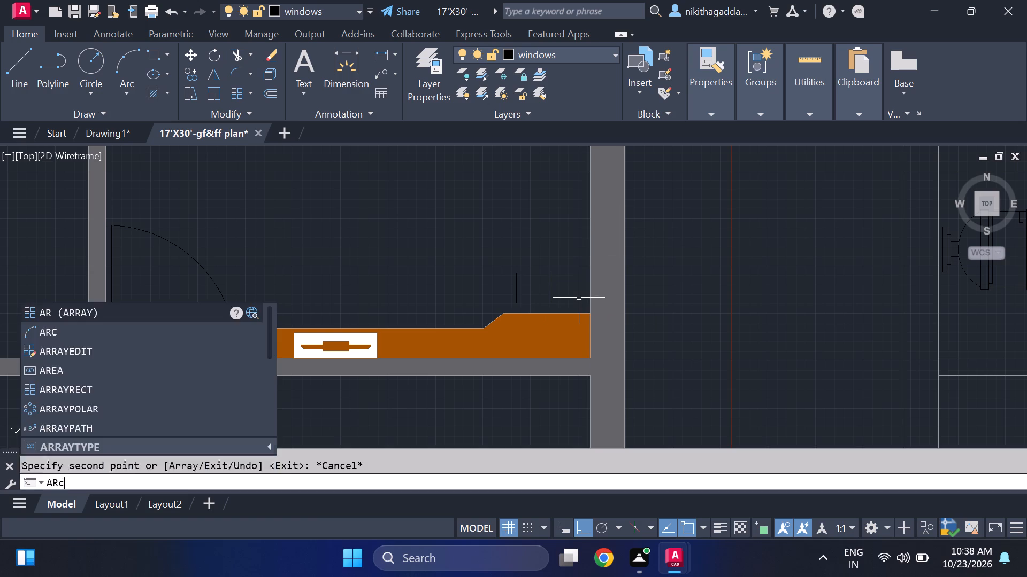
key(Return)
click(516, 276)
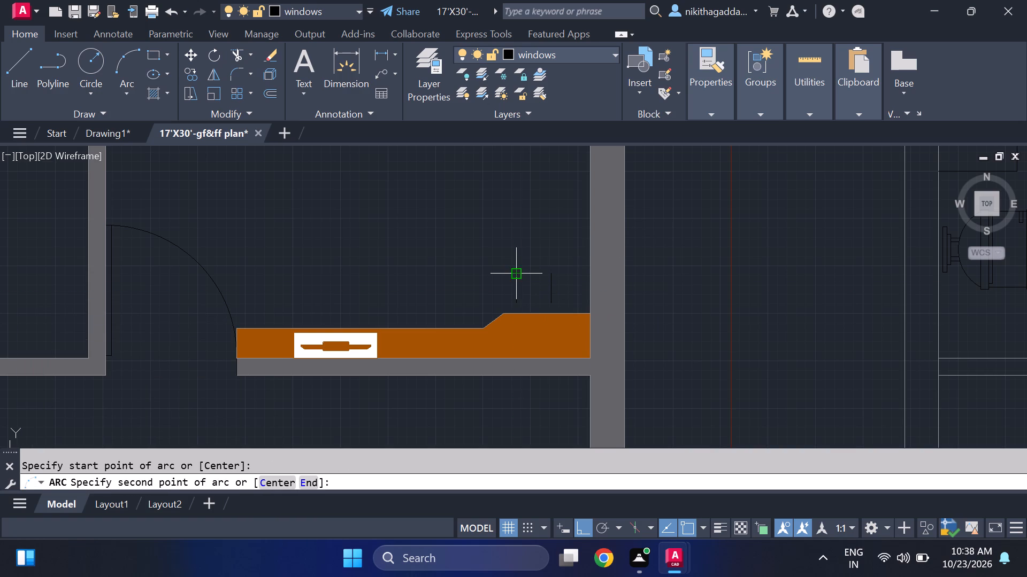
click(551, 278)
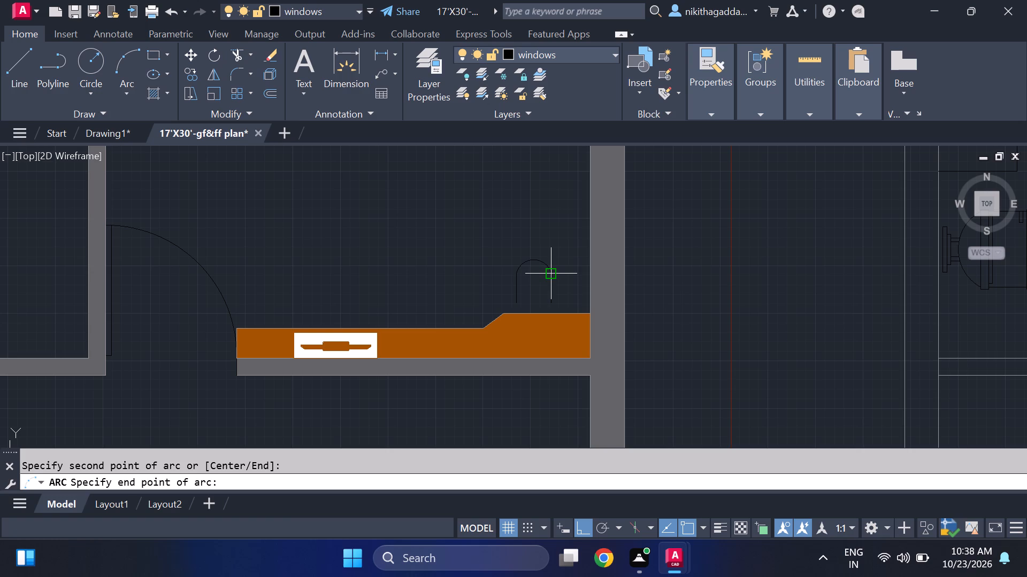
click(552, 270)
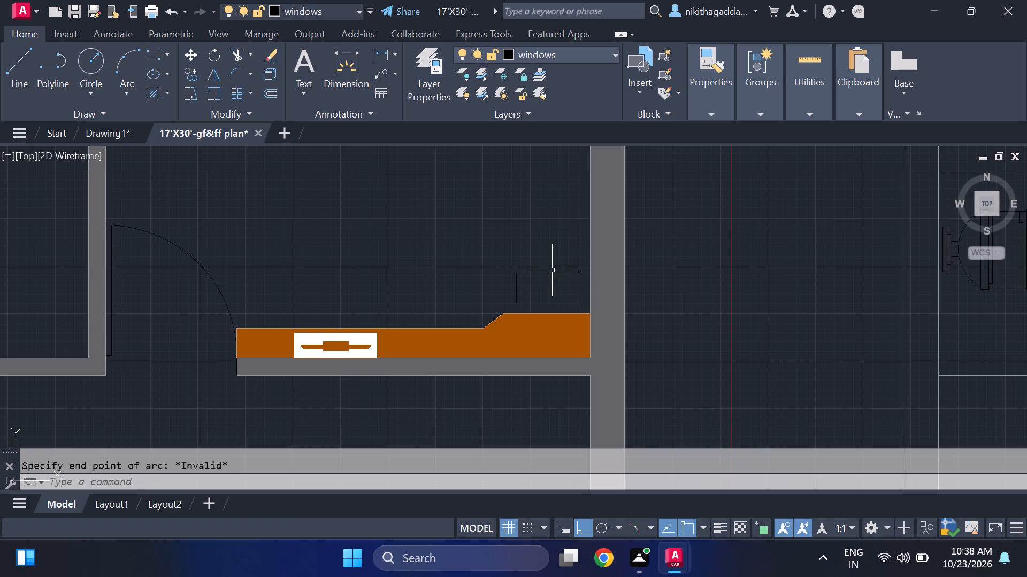
Draw a three-point arc from the left line's upper end through the right line's upper end, finishing slightly outside the right line.
text(arc)
key(Return)
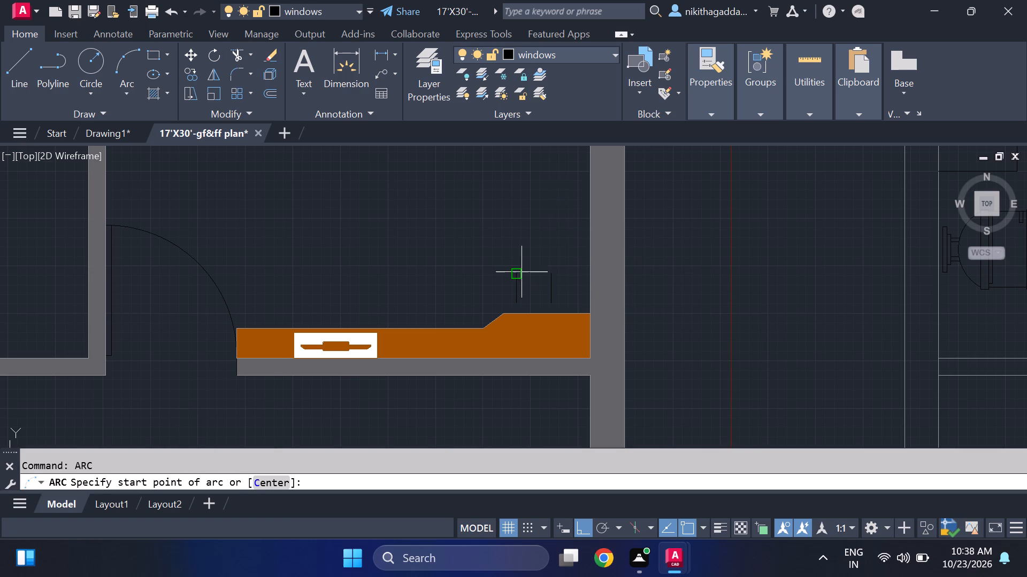
click(516, 277)
click(554, 274)
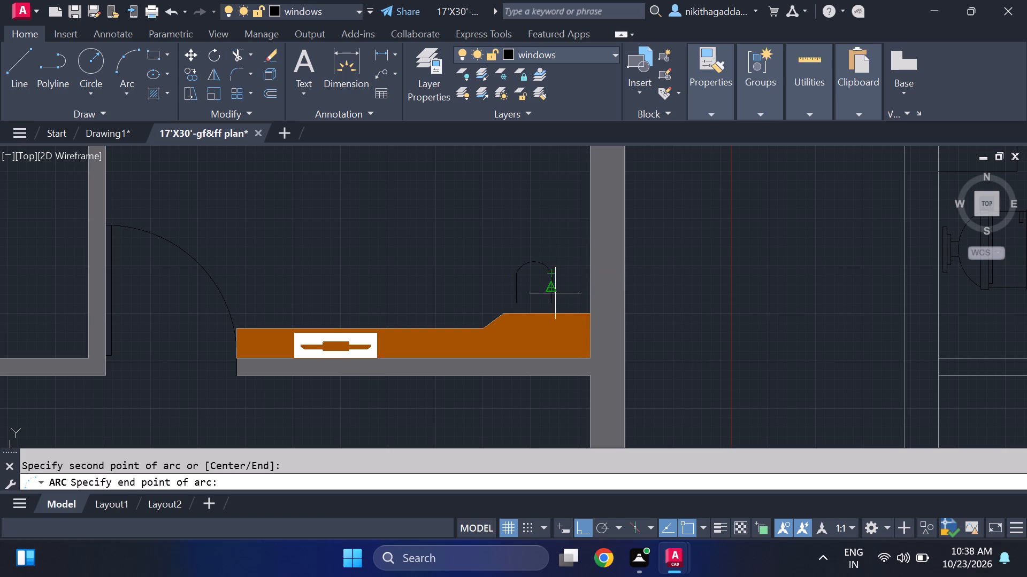
scroll(548, 284, up, 4)
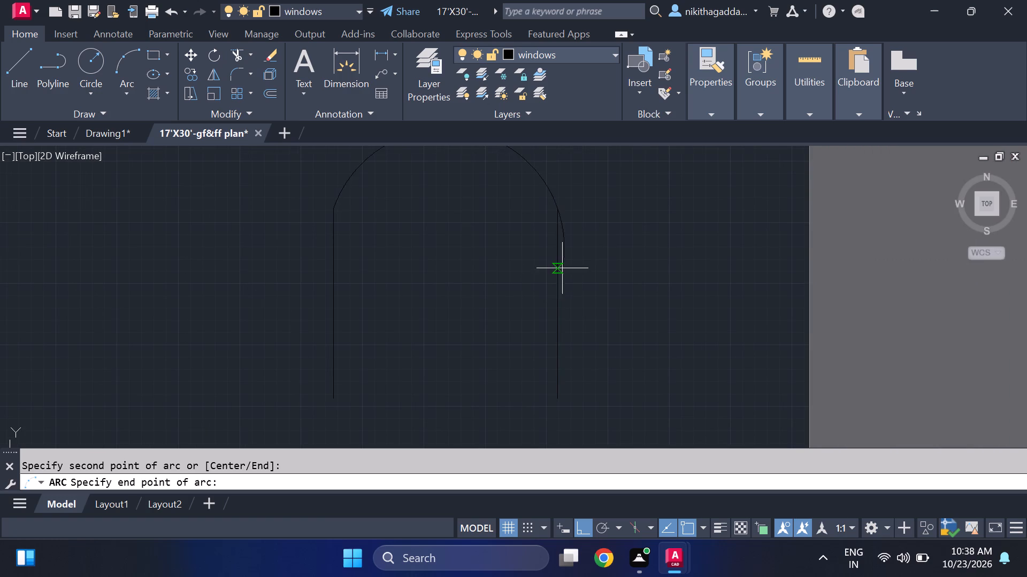
click(571, 272)
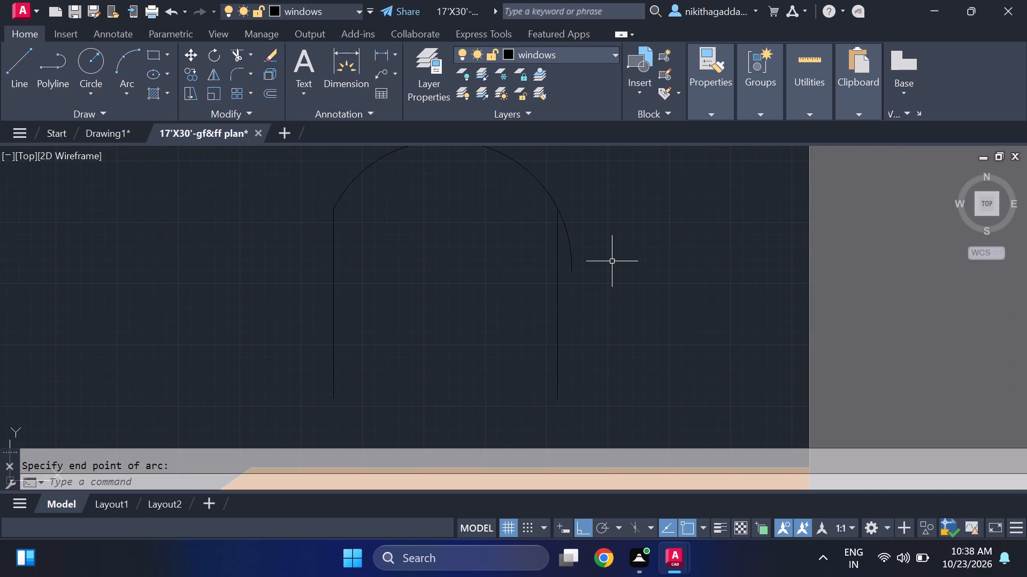
Trim the part of the arc that projects beyond the right vertical line.
text(tr)
key(Return)
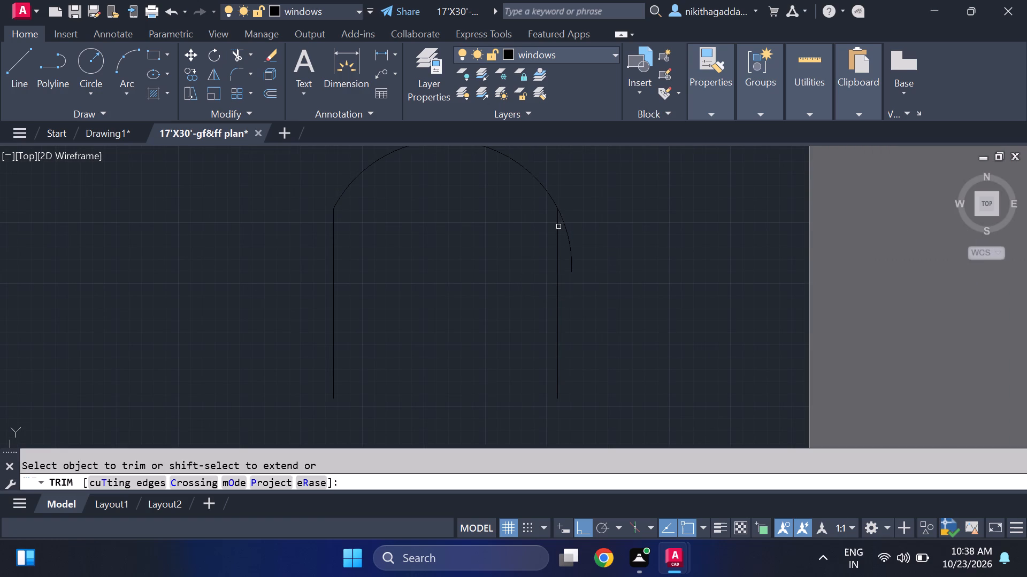
click(565, 228)
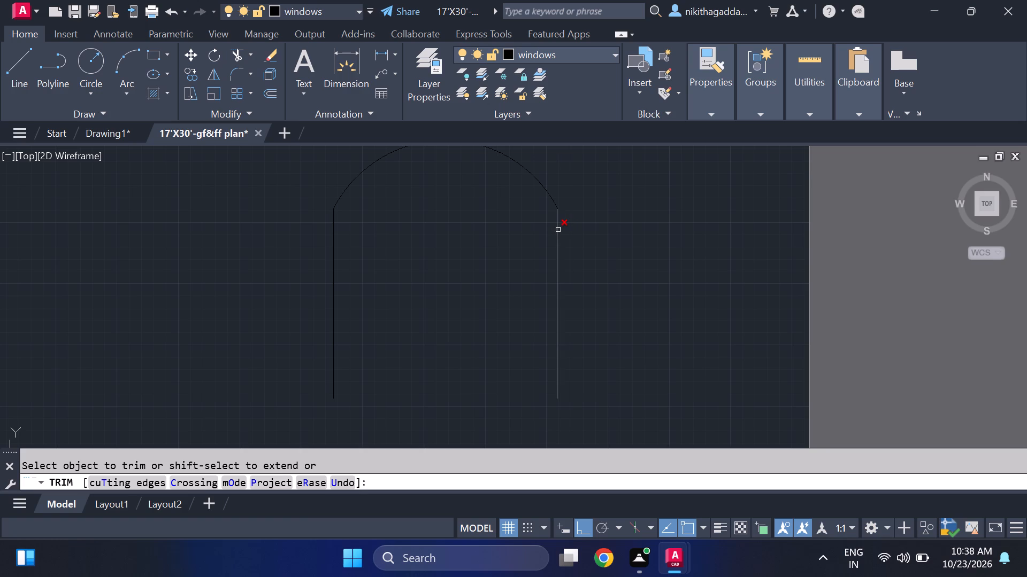
key(Escape)
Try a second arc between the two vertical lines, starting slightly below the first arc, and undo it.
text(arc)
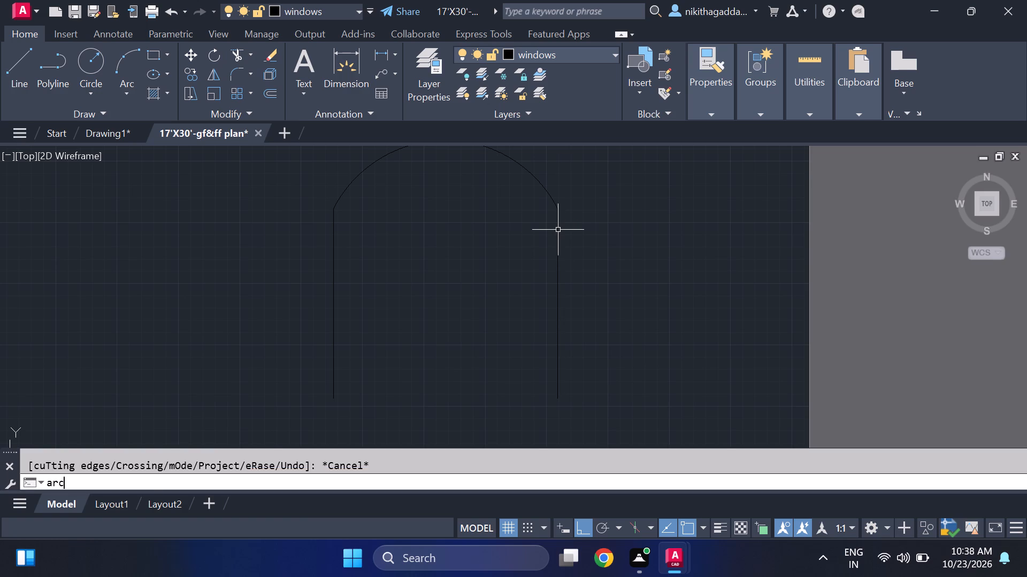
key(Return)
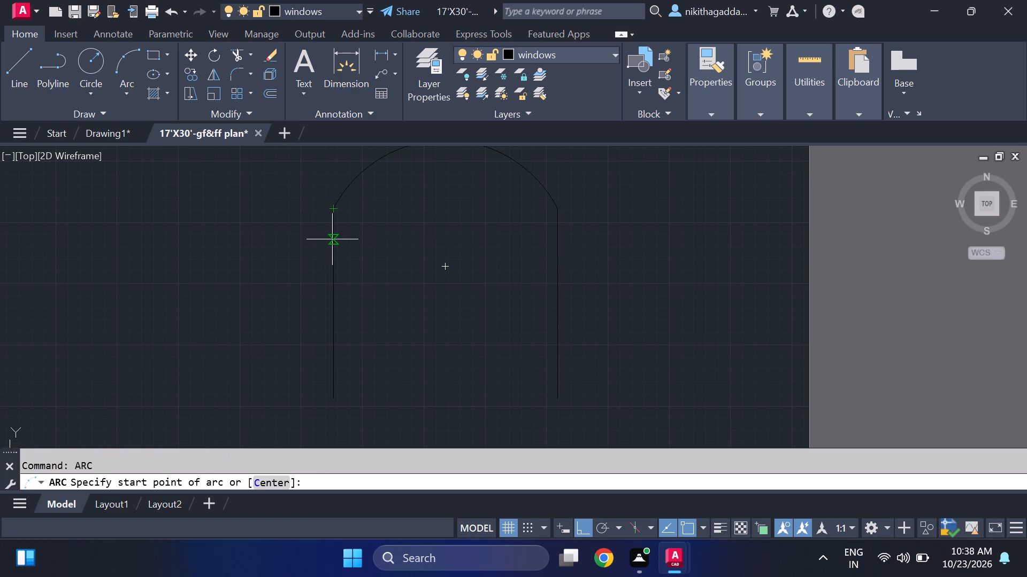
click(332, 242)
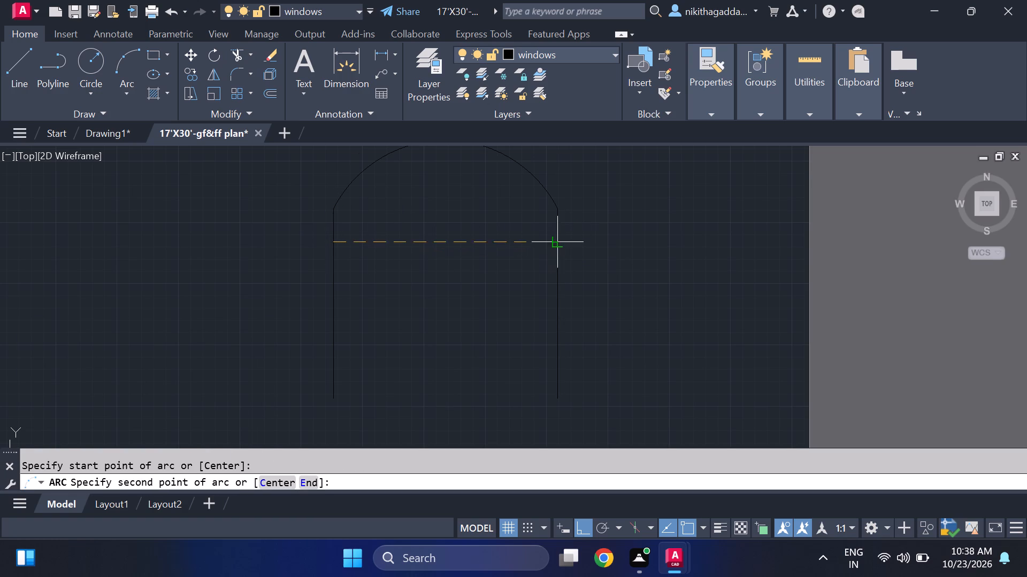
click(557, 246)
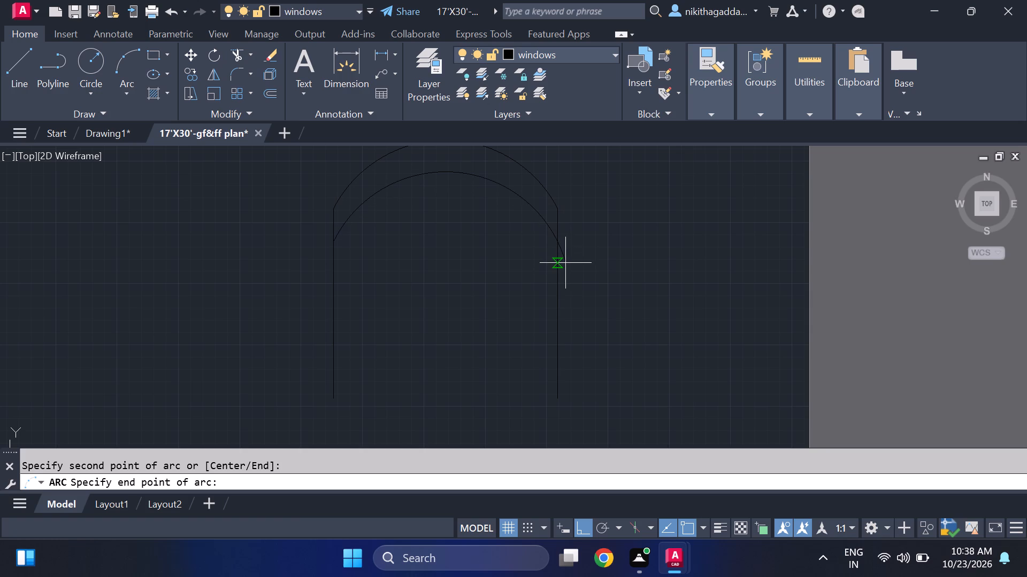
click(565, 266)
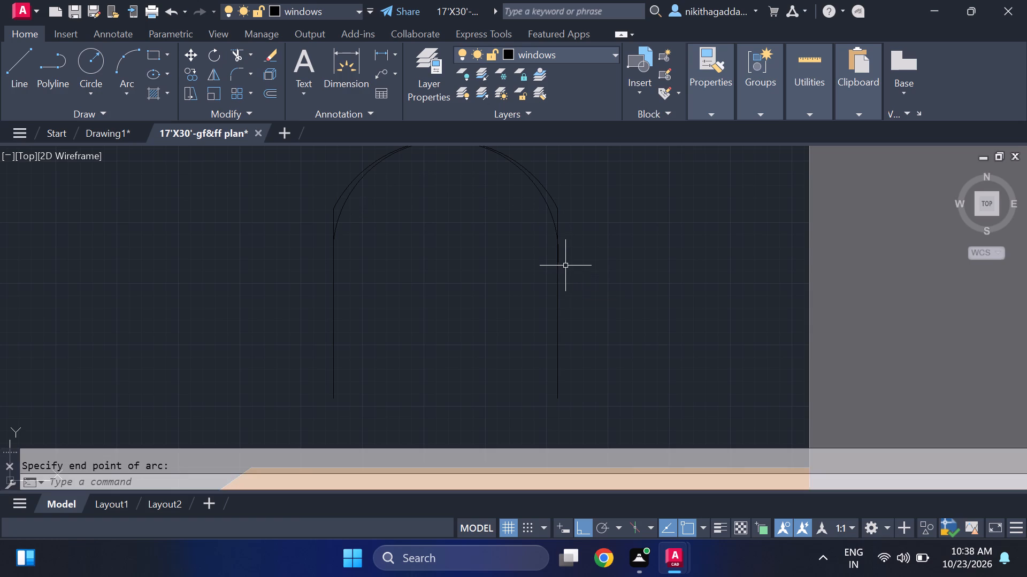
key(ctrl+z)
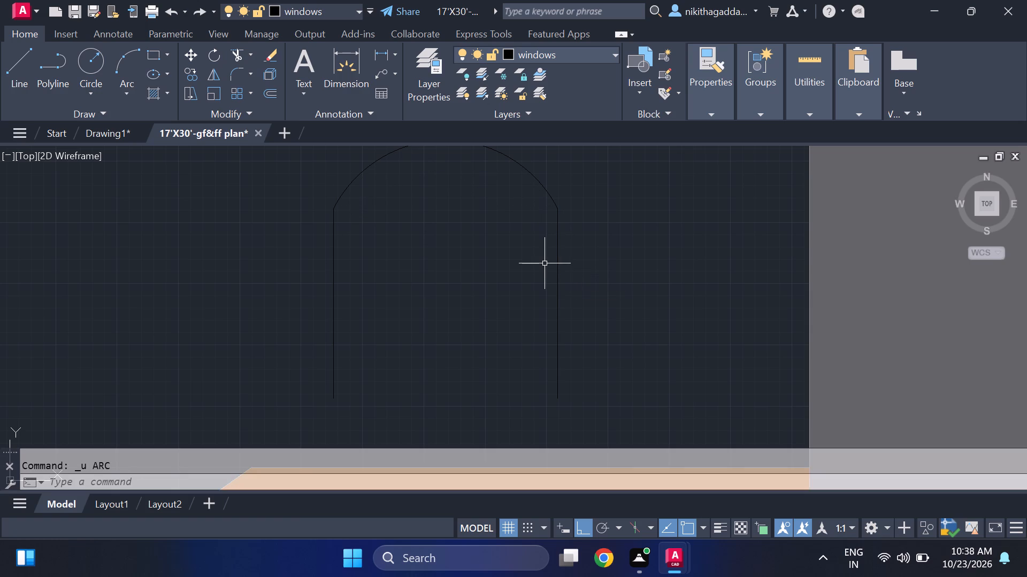
Draw a flatter second arc below the first, from the left line through the right line and ending outside the right line.
text(ar)
key(c)
key(Return)
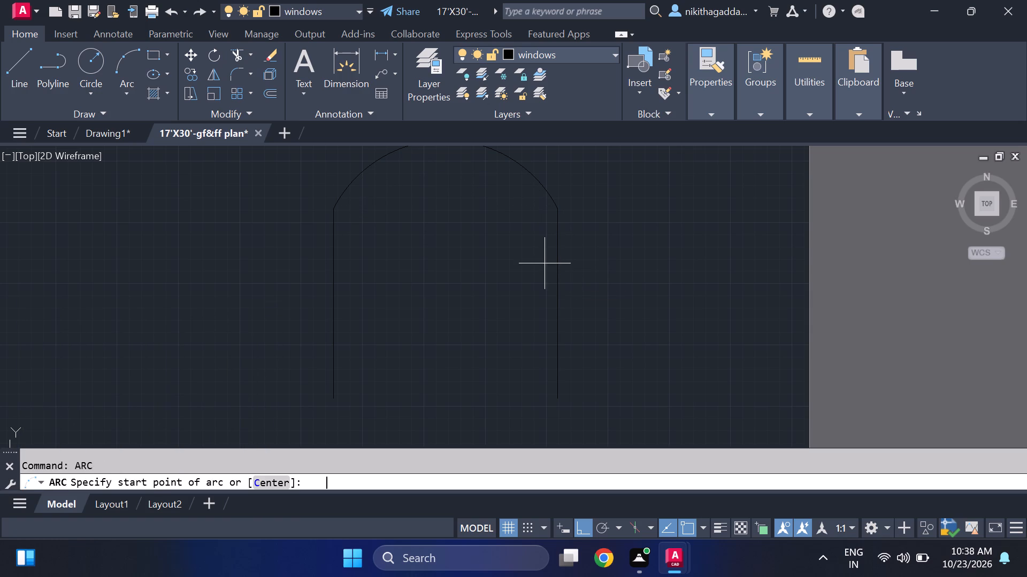
click(334, 237)
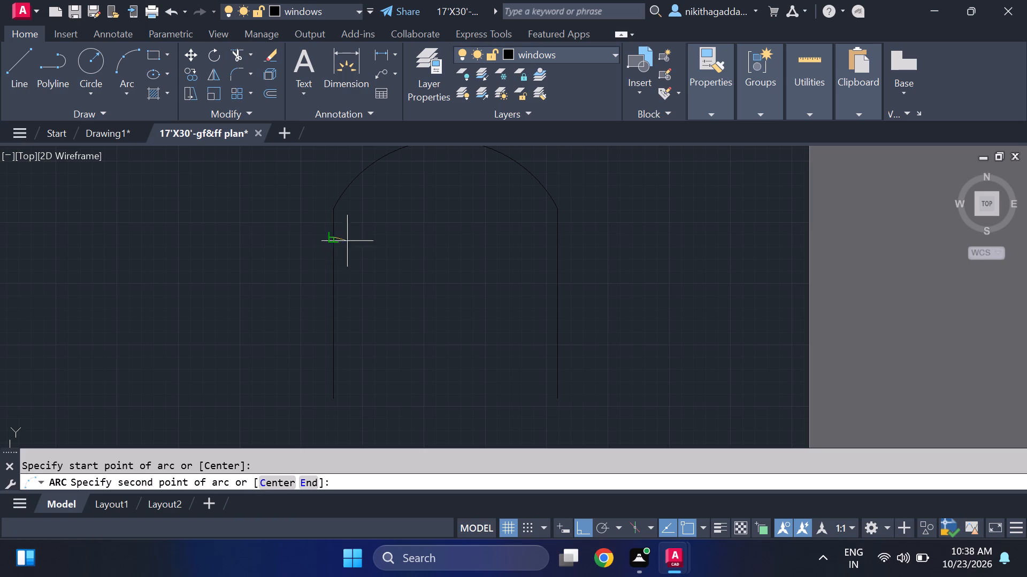
click(560, 243)
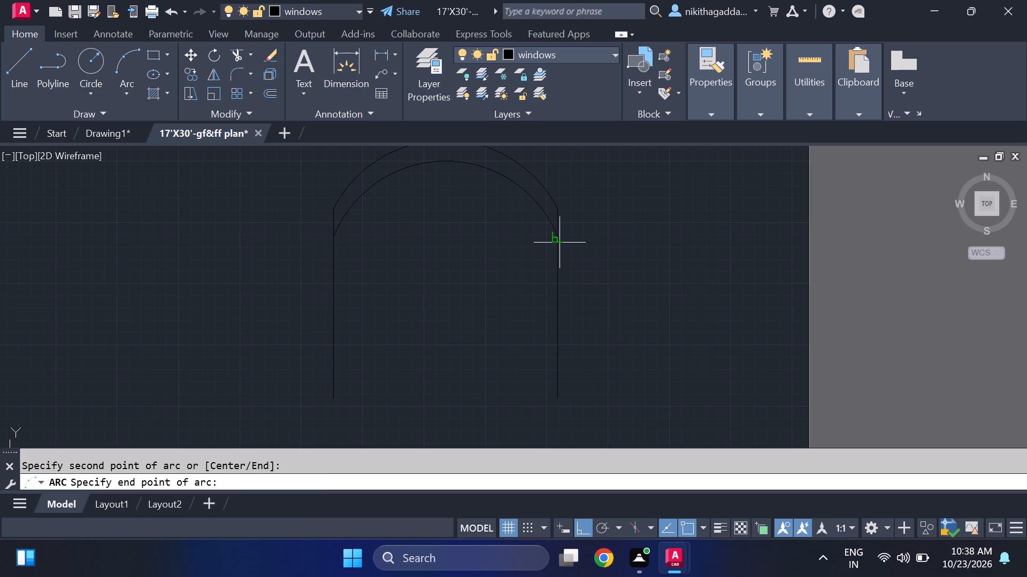
click(587, 313)
key(Escape)
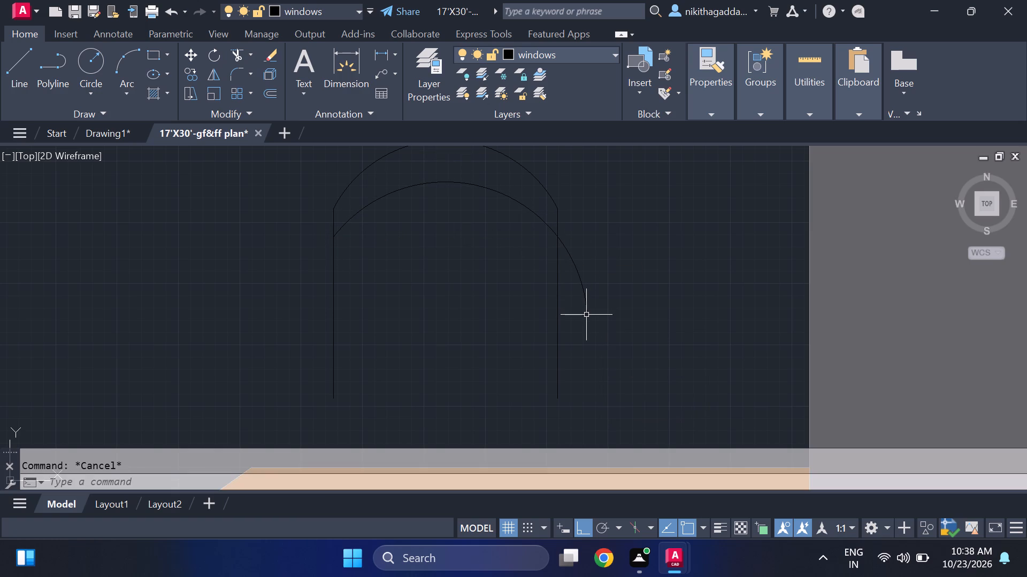
key(r)
key(Escape)
Trim the part of the second arc that projects beyond the right vertical line.
text(tr)
key(Return)
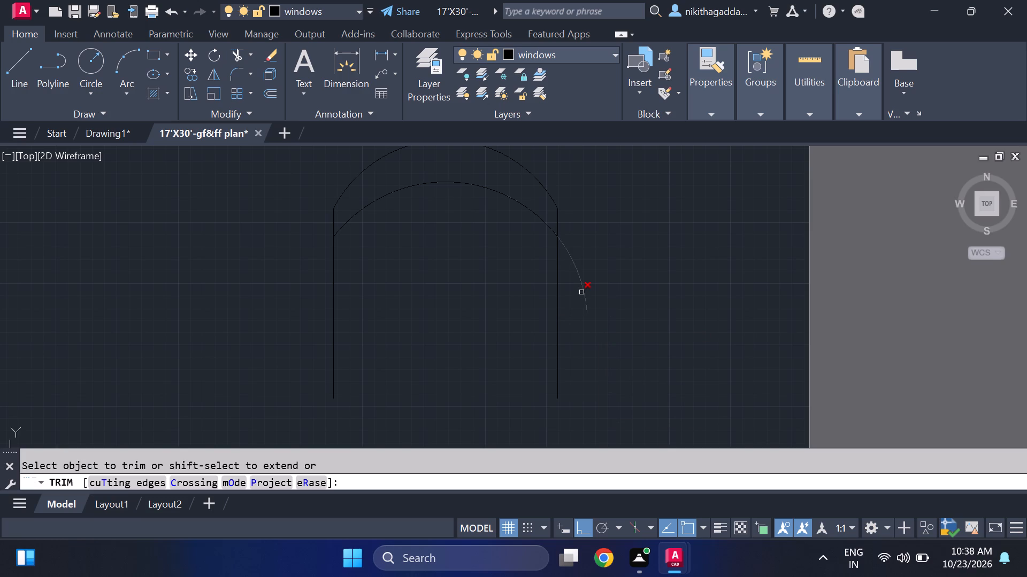
click(581, 292)
scroll(591, 284, down, 3)
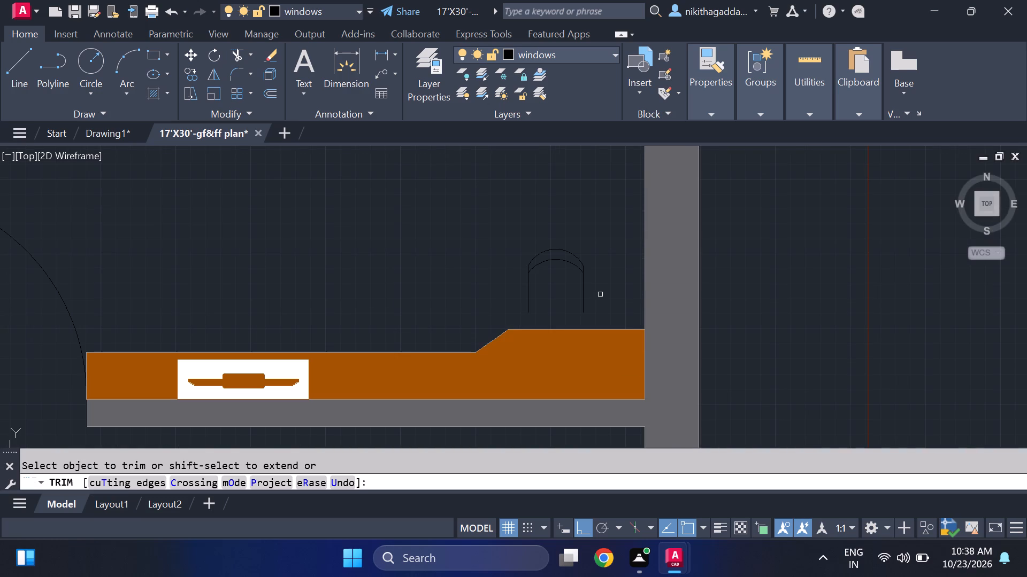
key(Escape)
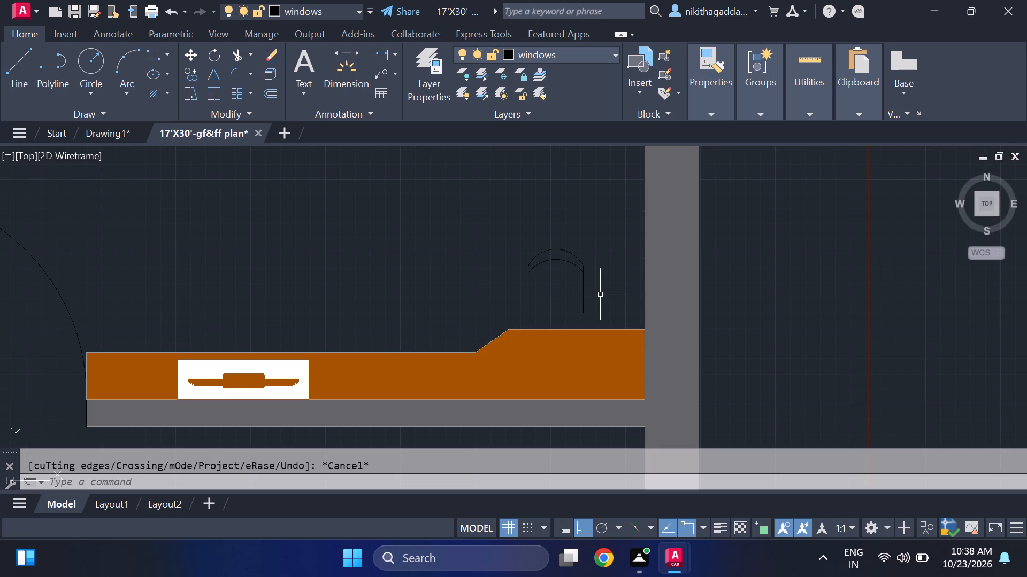
Draw a three-point arc from the second arc's left end through the left line's lower end, finishing outside the right line.
text(arc)
key(Return)
scroll(561, 303, up, 1)
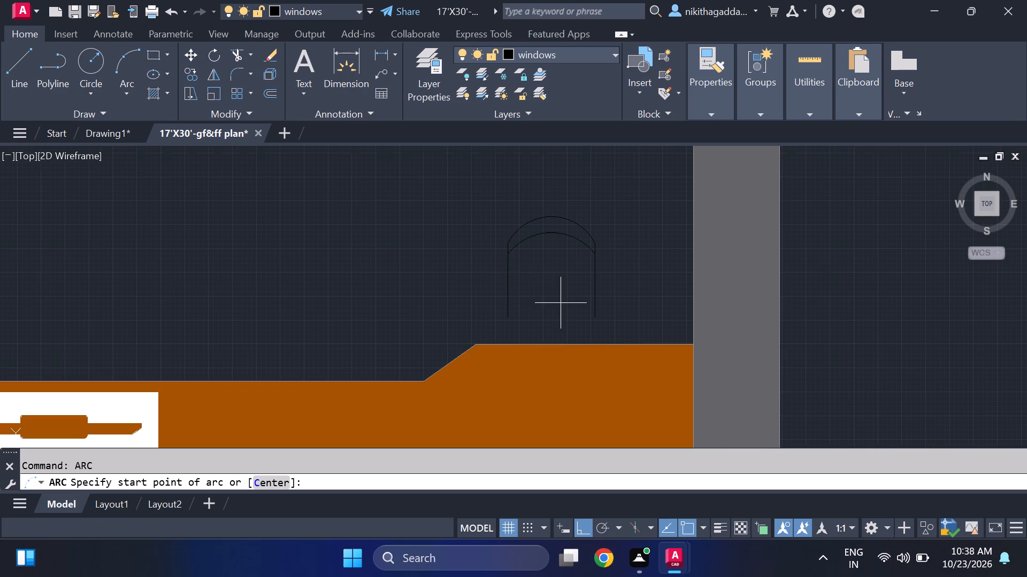
click(503, 253)
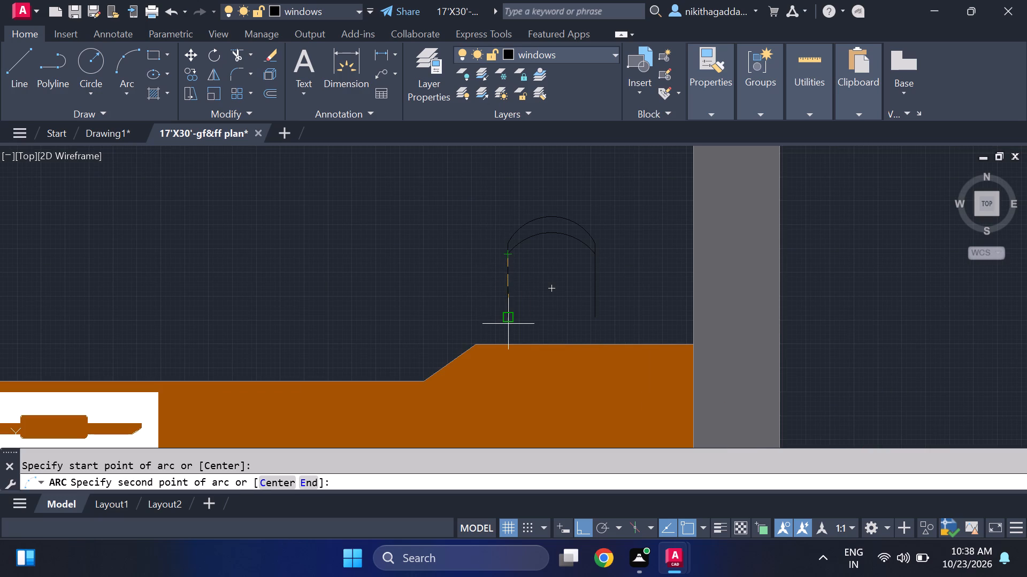
click(508, 324)
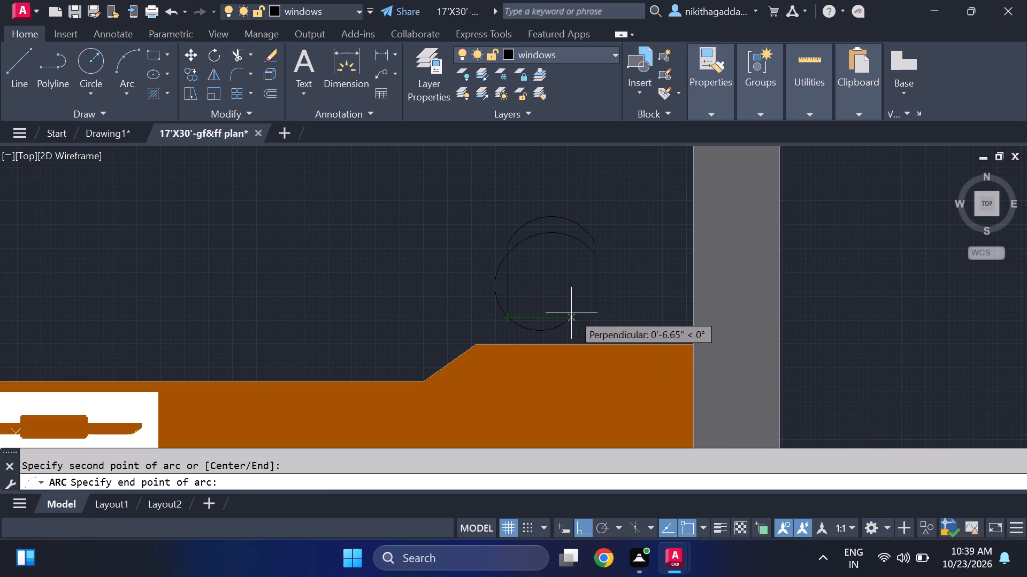
click(632, 301)
Trim the new arc below the left line's lower end, leaving only the curve bulging outside the left line.
text(tr)
key(Return)
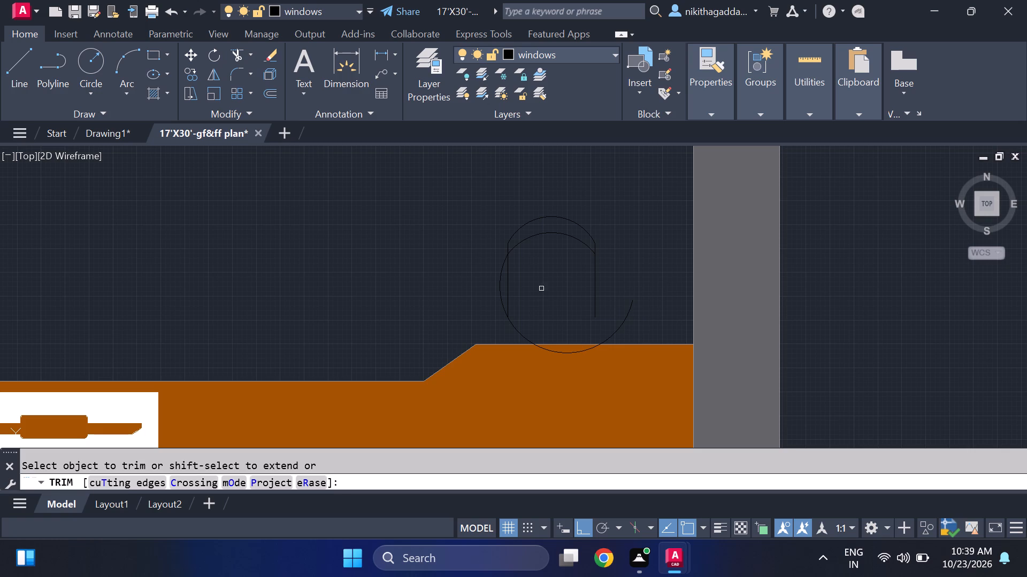
click(528, 340)
click(561, 357)
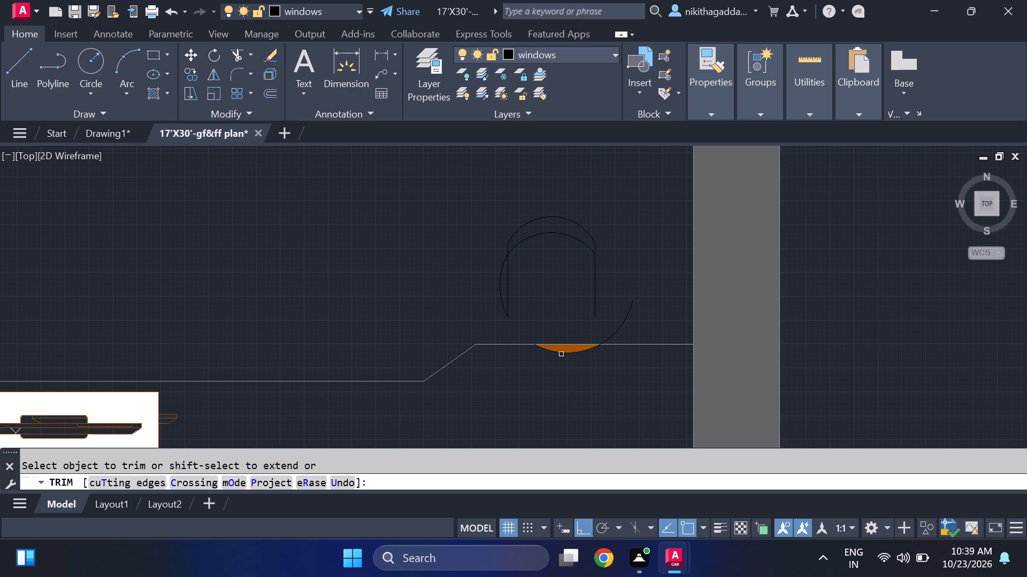
key(ctrl+z)
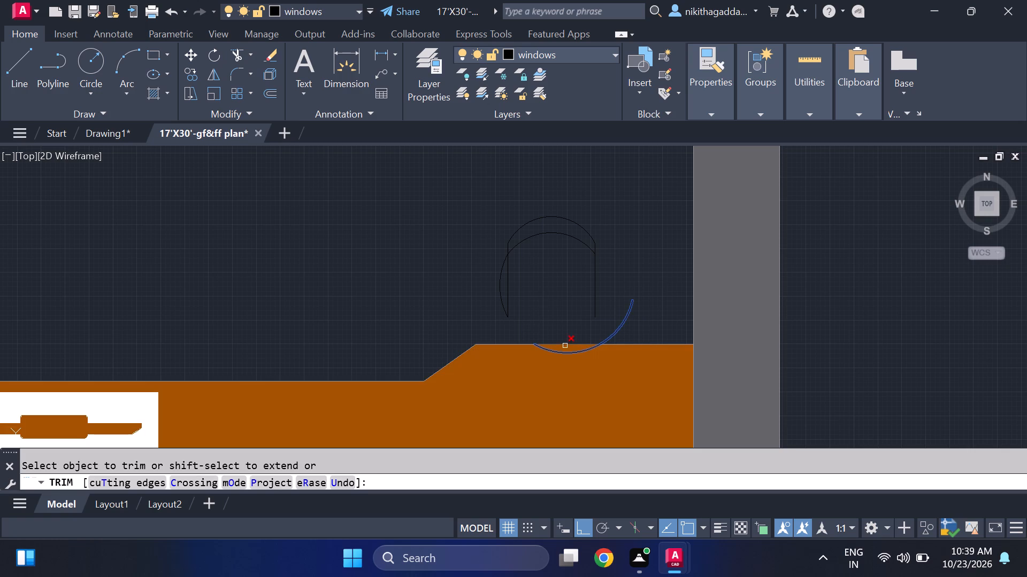
click(610, 334)
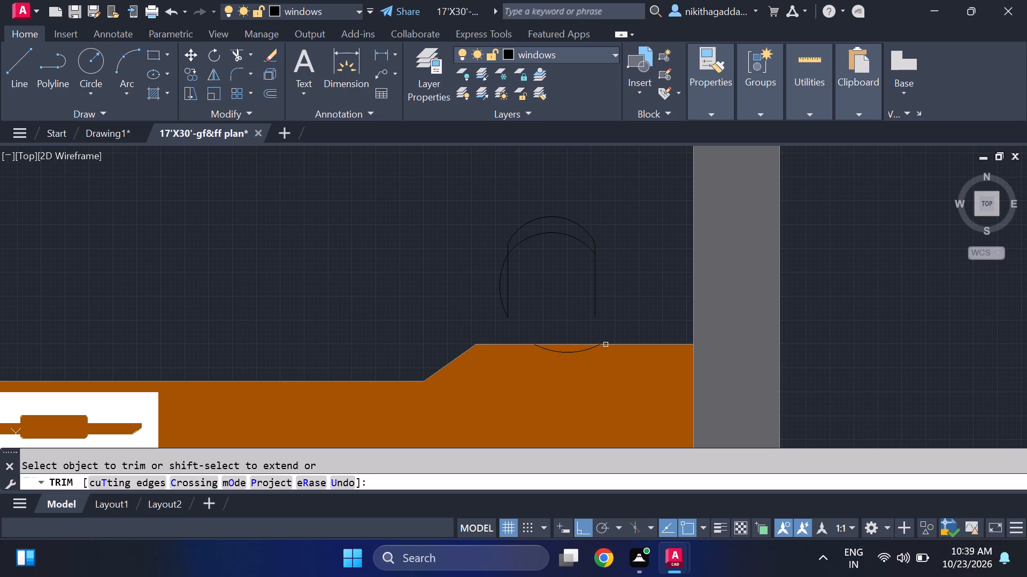
scroll(596, 351, up, 4)
click(543, 344)
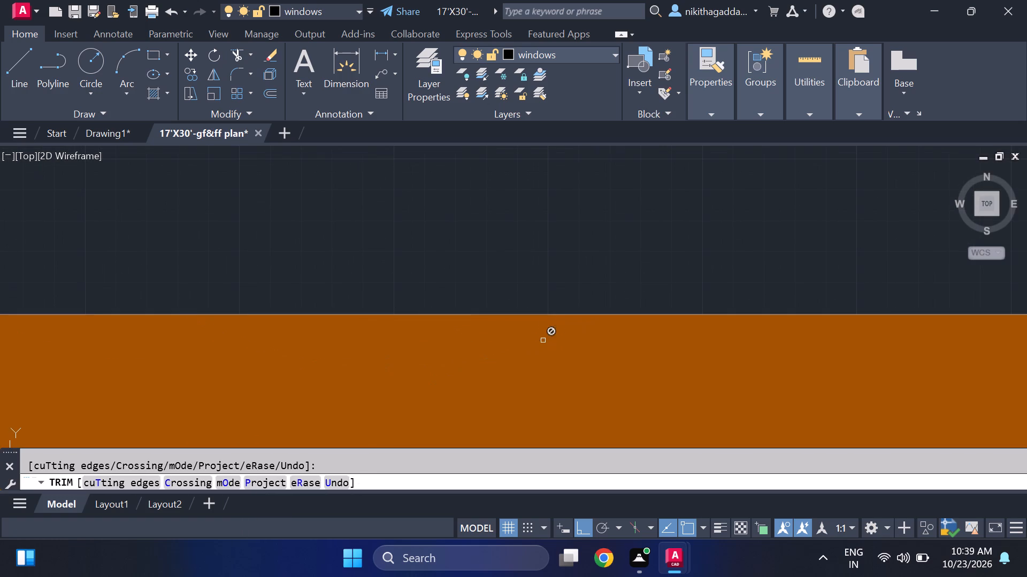
scroll(553, 307, down, 5)
key(Escape)
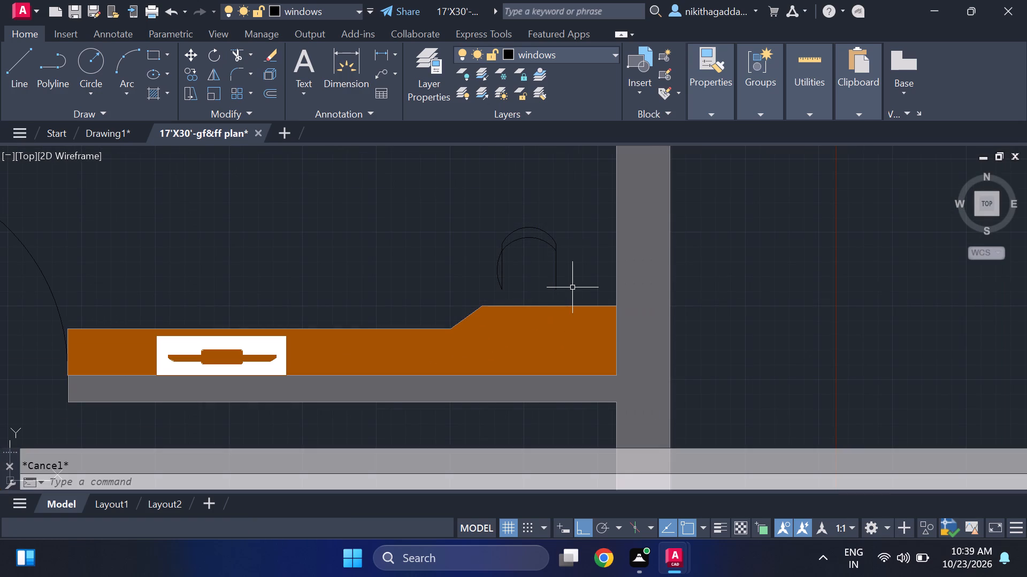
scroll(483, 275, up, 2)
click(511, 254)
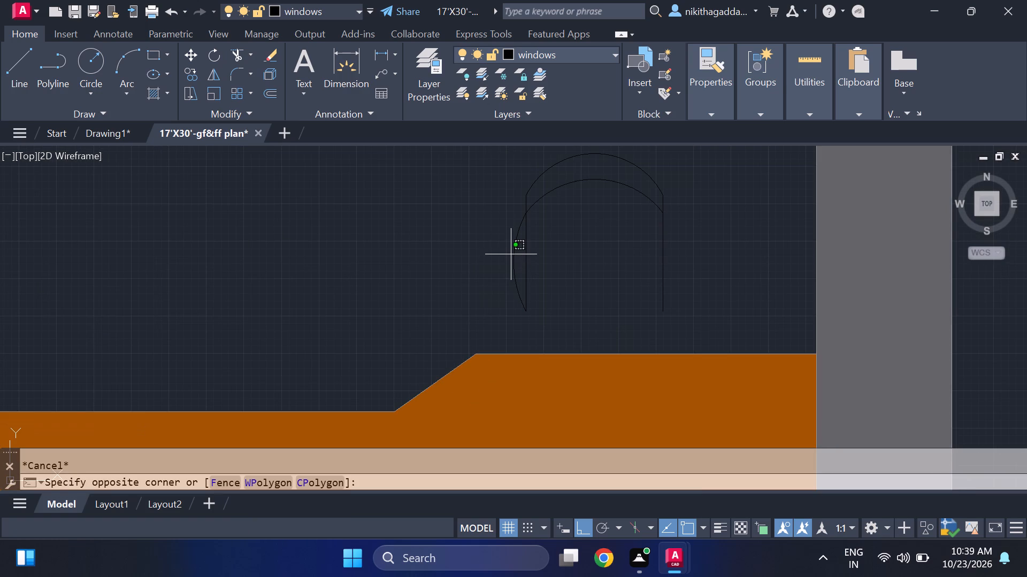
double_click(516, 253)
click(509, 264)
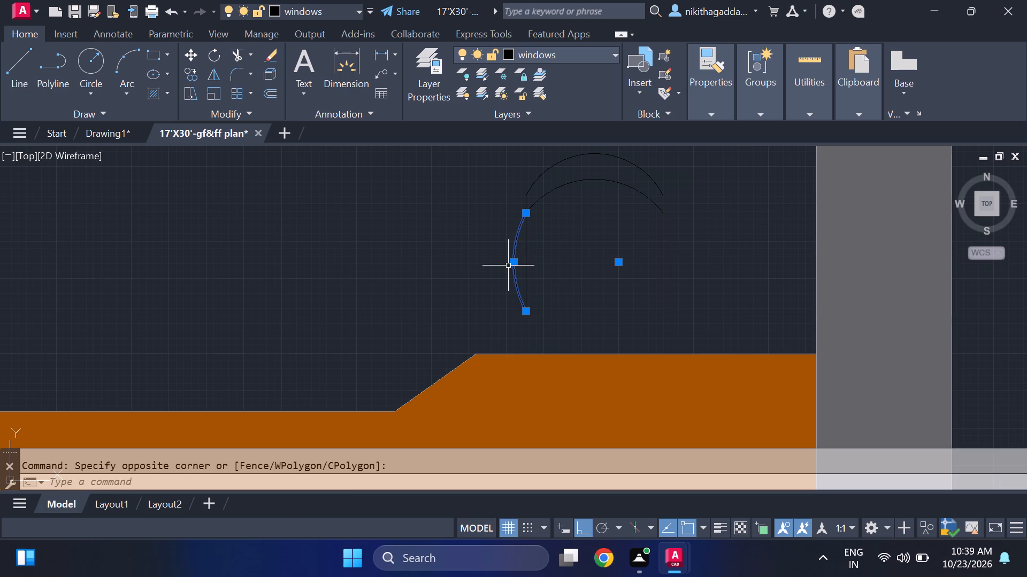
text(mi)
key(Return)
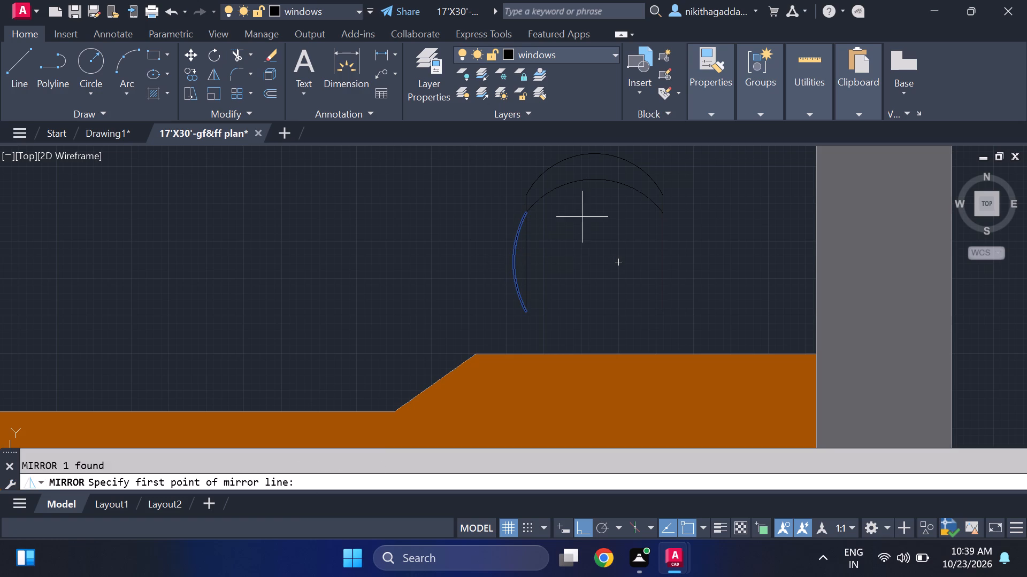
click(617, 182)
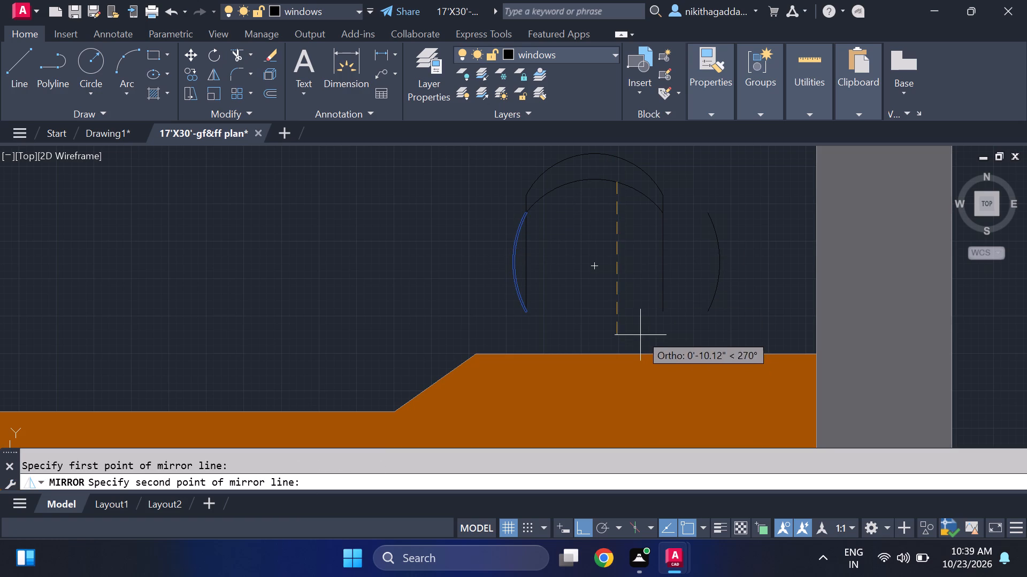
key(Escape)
Mirror the left bulging arc about a vertical axis through the second arc's midpoint, keeping the source object.
key(space)
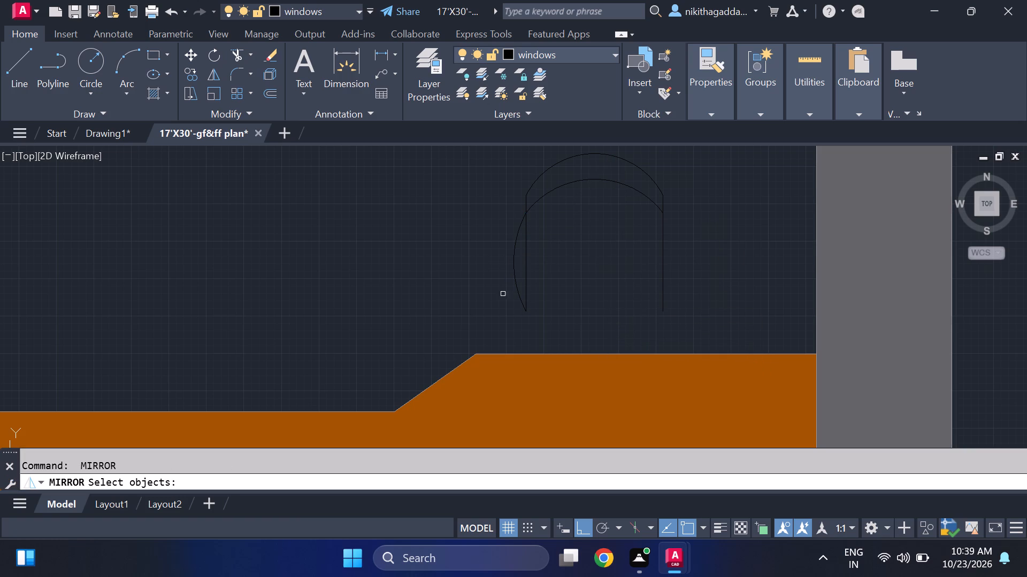
click(512, 272)
key(Return)
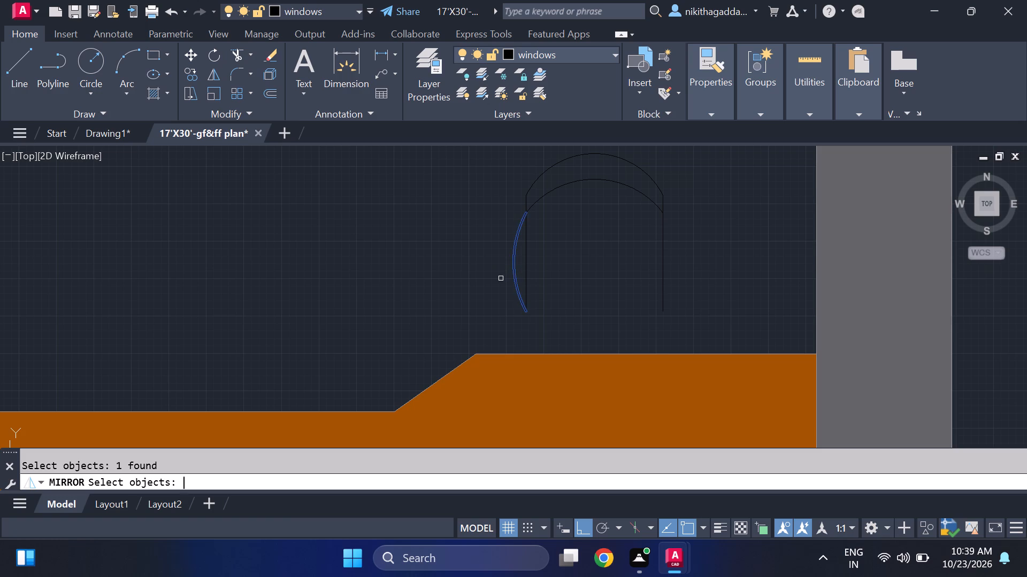
click(592, 179)
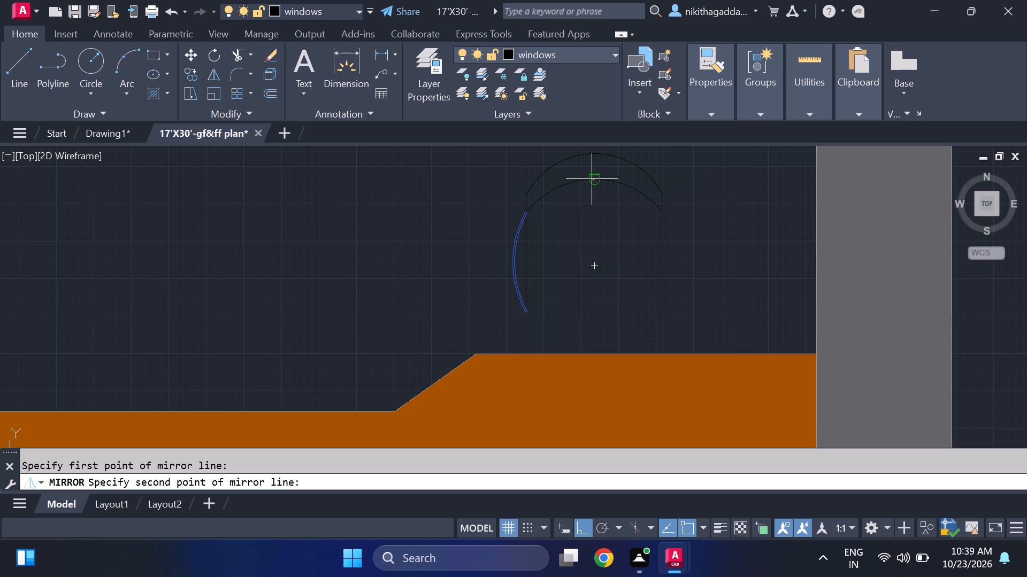
click(610, 320)
text(no)
key(Return)
Move the whole arched symbol with Ortho off, placing its right line's lower end on the upper edge of the TV unit's raised section.
scroll(602, 303, down, 4)
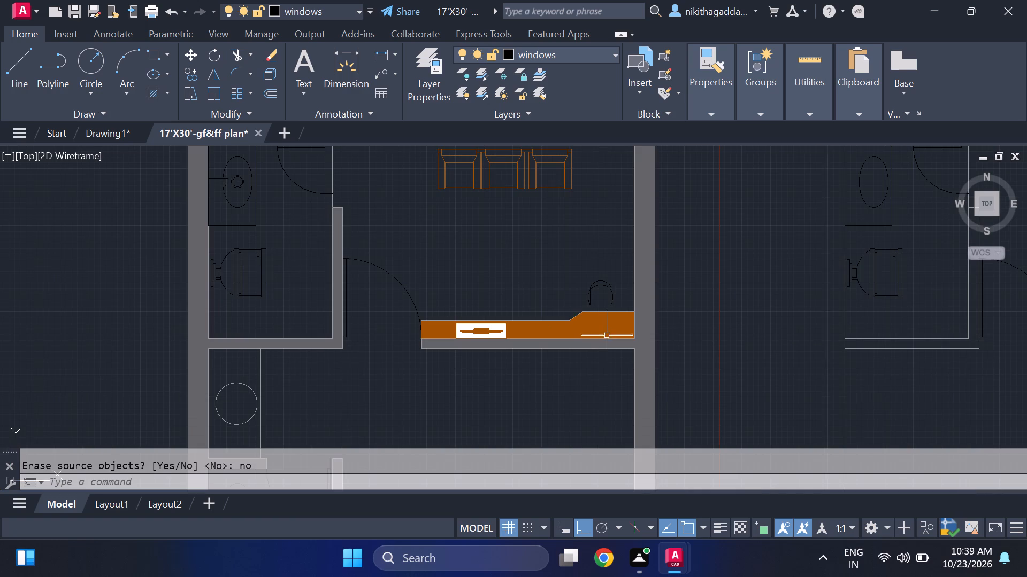
scroll(606, 297, up, 2)
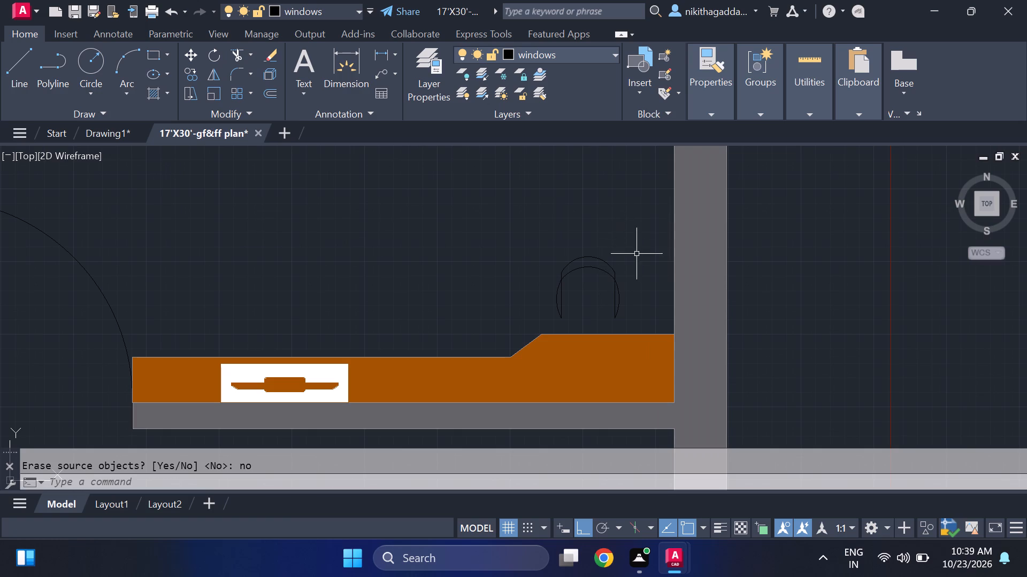
click(638, 255)
click(532, 327)
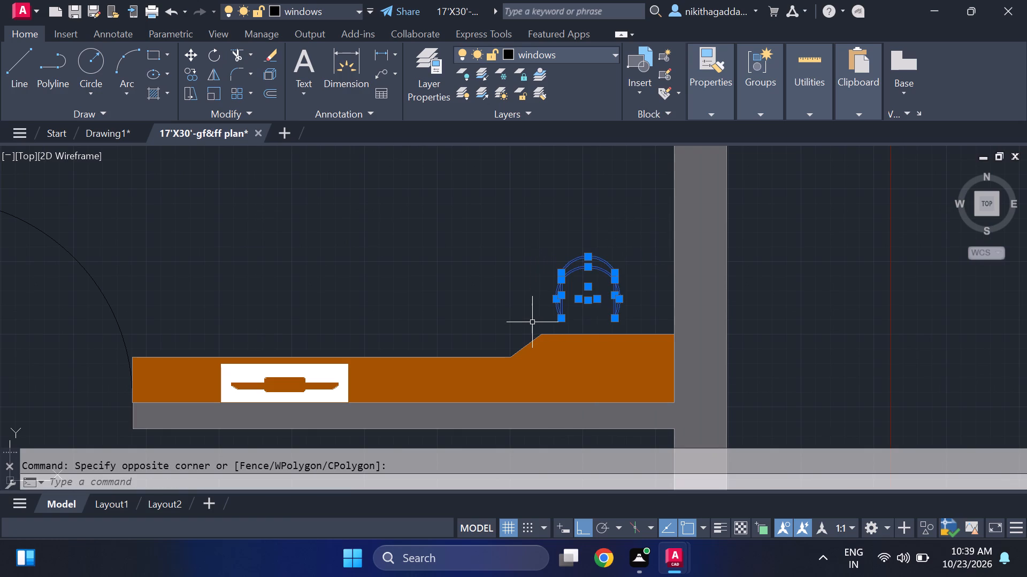
key(m)
key(Return)
click(614, 321)
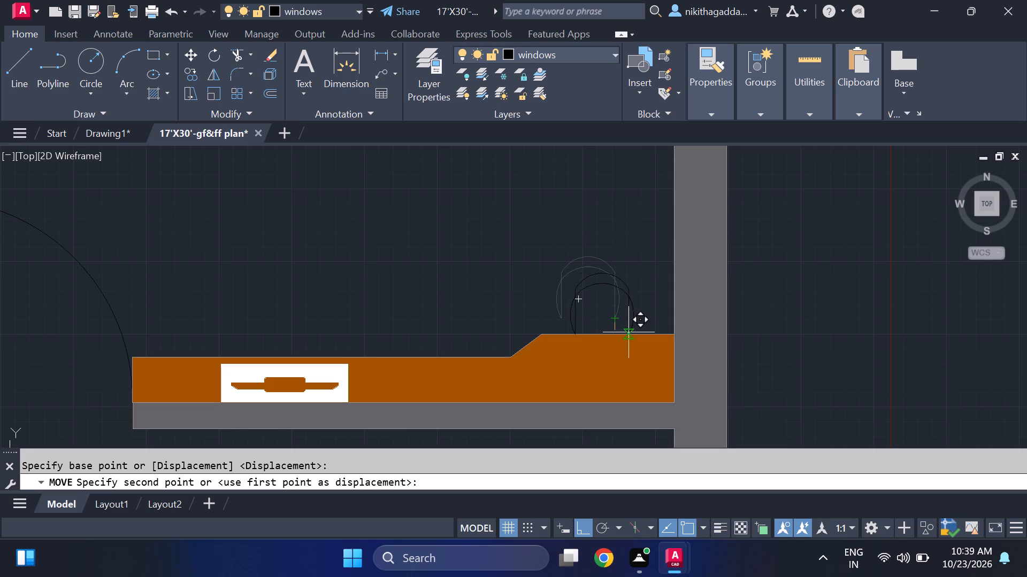
key(F8)
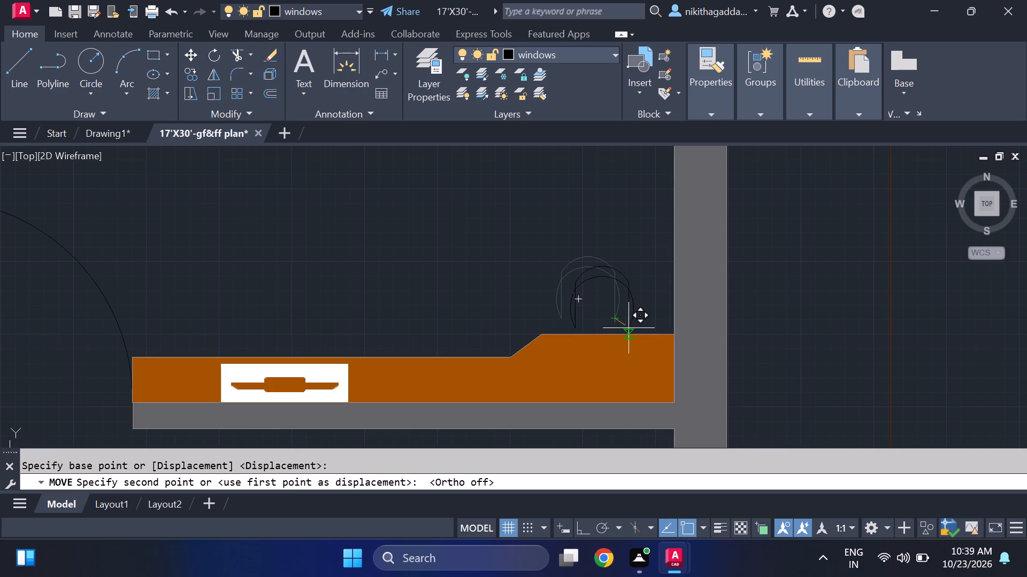
scroll(609, 295, up, 2)
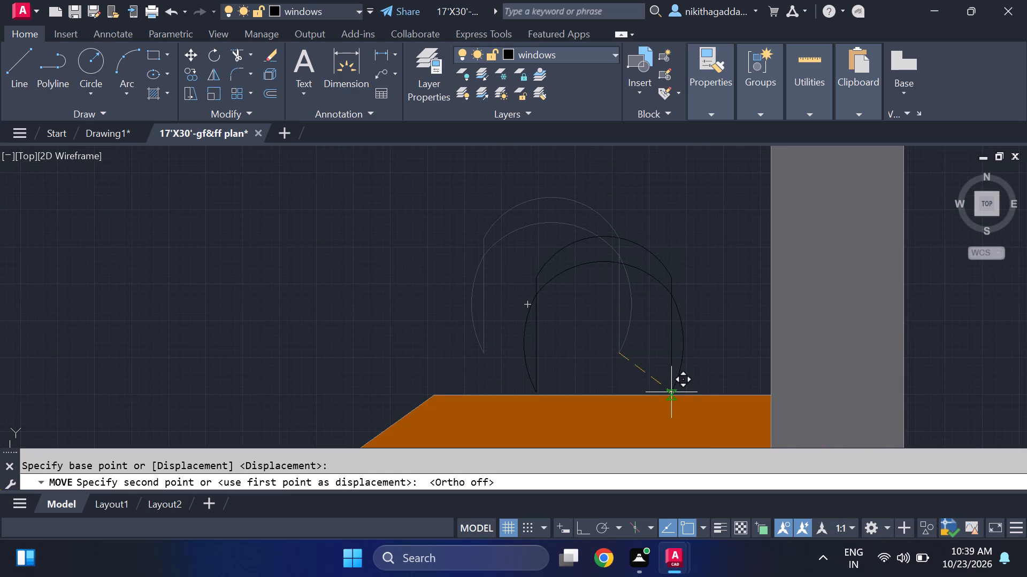
click(671, 394)
Copy the arched symbol from its left line's lower end onto the raised edge of the TV unit in the adjacent unhatched plan.
scroll(706, 302, down, 4)
scroll(863, 309, down, 1)
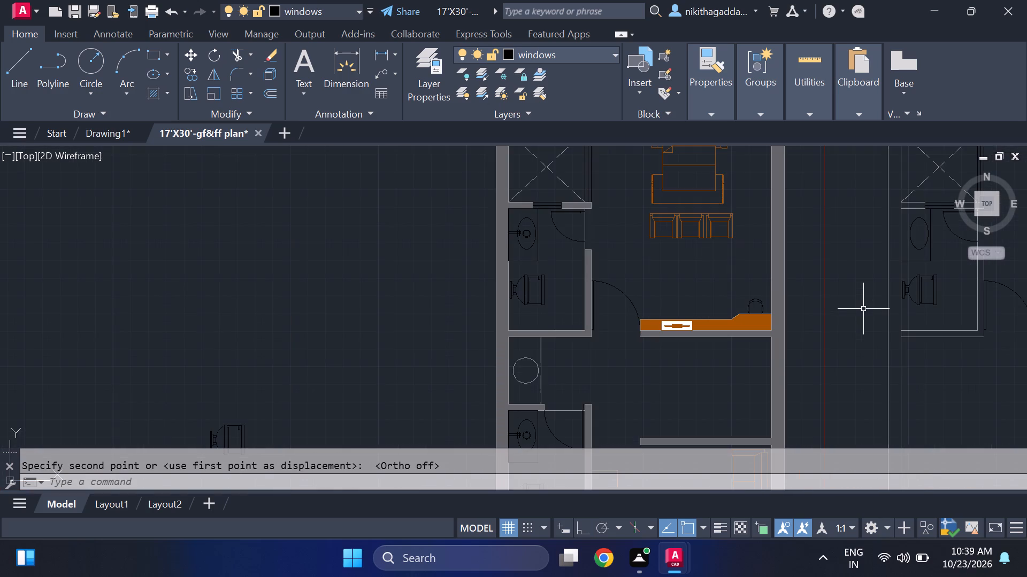
middle_drag(863, 309, 738, 342)
scroll(632, 339, up, 4)
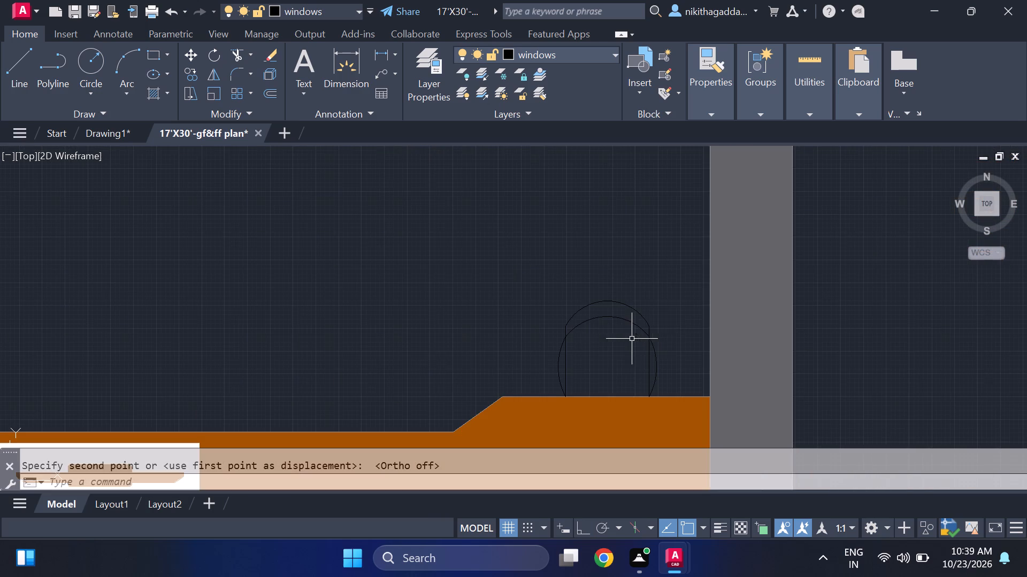
click(664, 298)
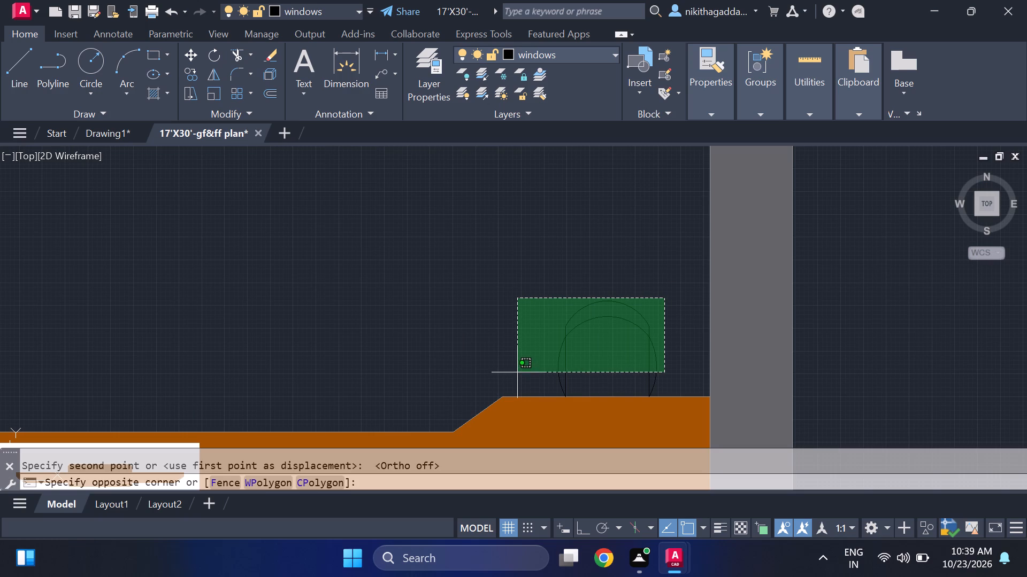
click(531, 358)
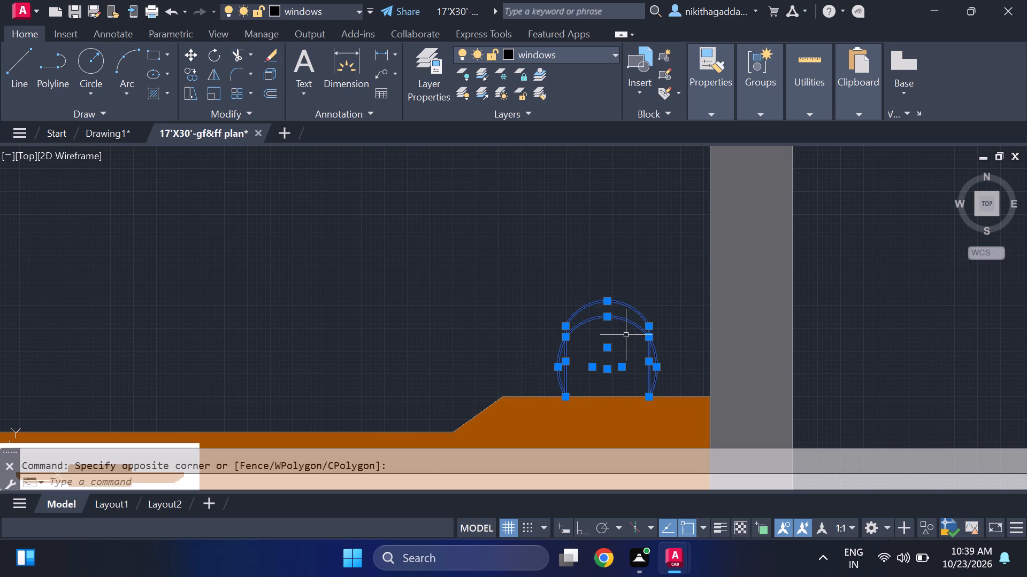
text(co)
key(Return)
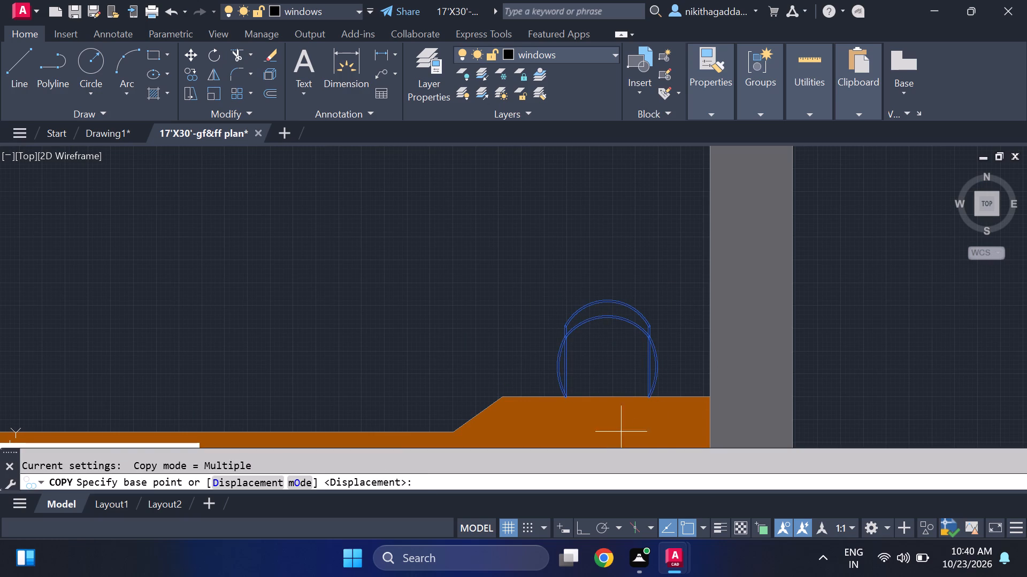
click(569, 397)
middle_drag(888, 385, 342, 367)
scroll(325, 338, down, 3)
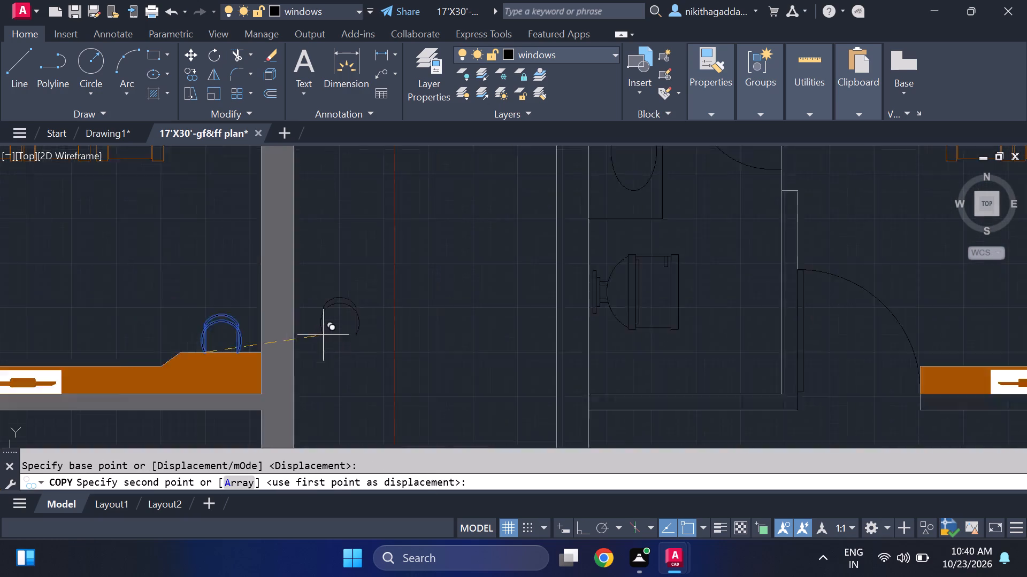
scroll(323, 334, down, 1)
scroll(652, 333, up, 4)
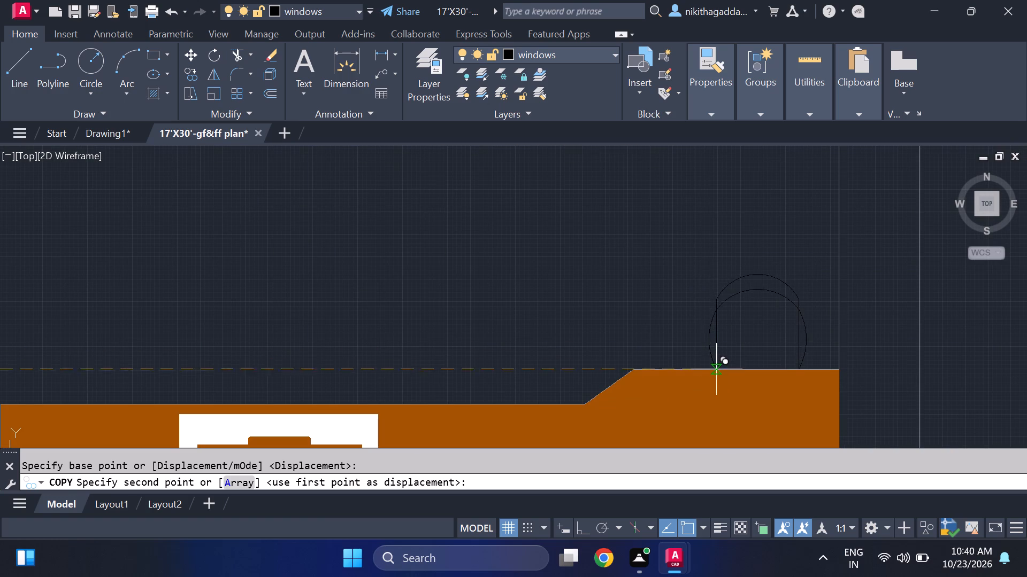
click(719, 371)
scroll(735, 280, down, 5)
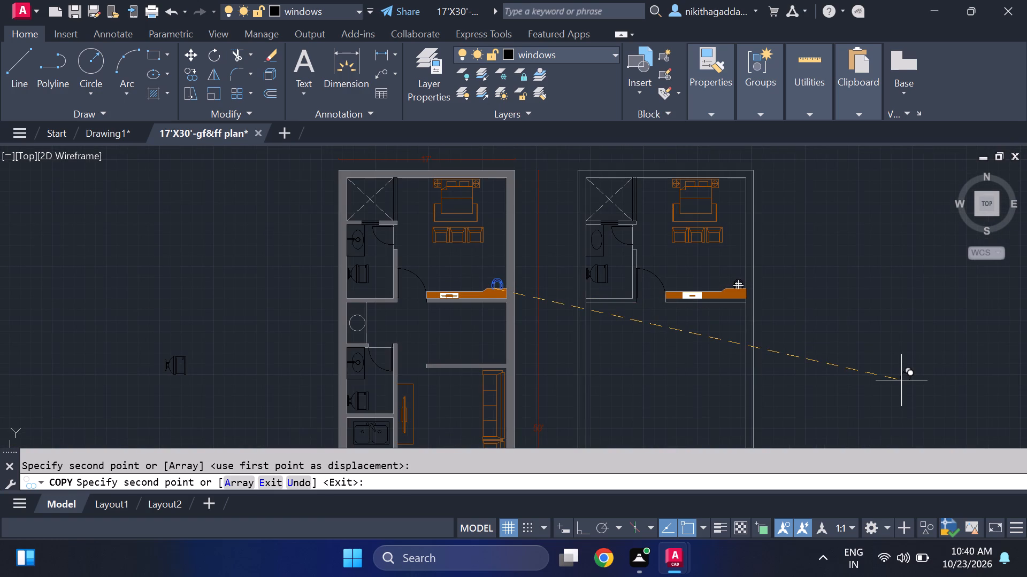
key(Escape)
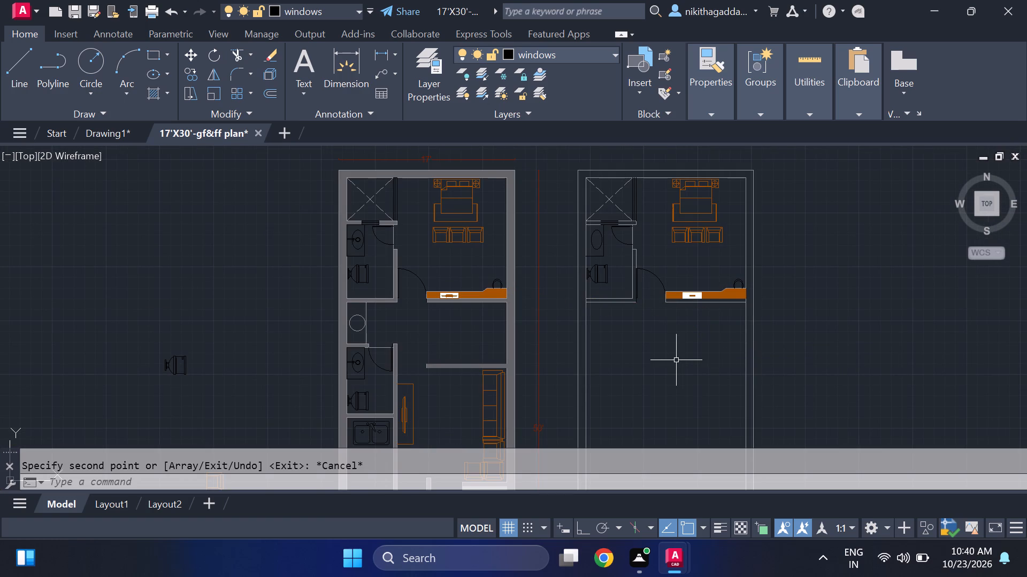
Scale up the arched symbol on the hatched plan's bedroom TV unit freehand, using its right line's lower end as base point.
scroll(498, 296, up, 5)
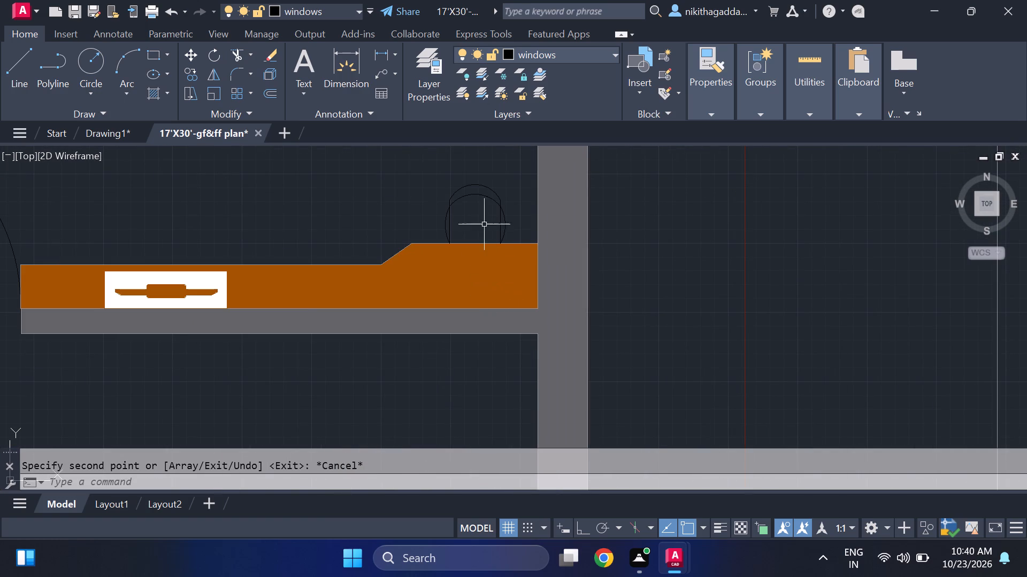
drag(500, 173, 495, 189)
click(398, 225)
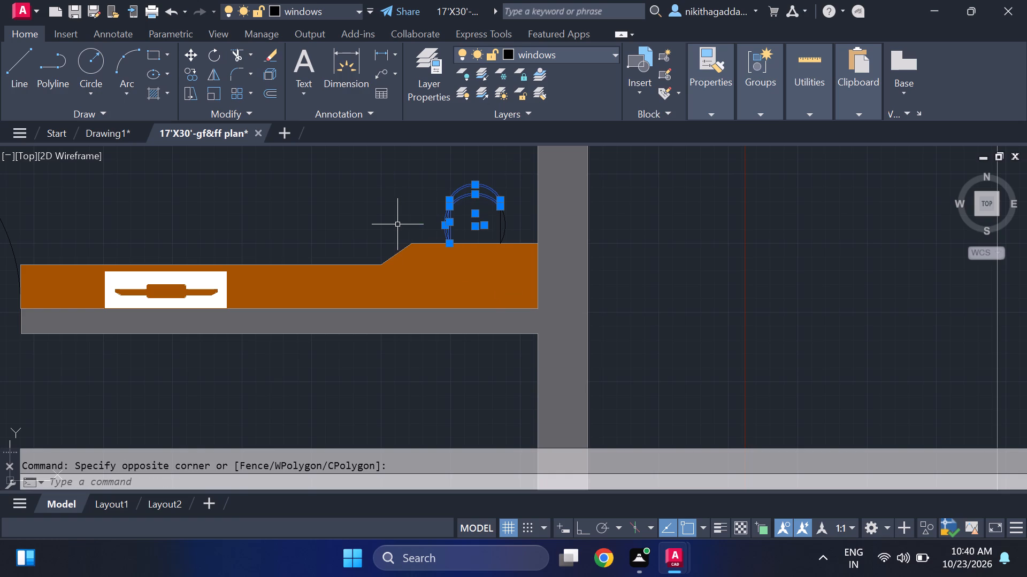
scroll(481, 213, up, 1)
click(528, 208)
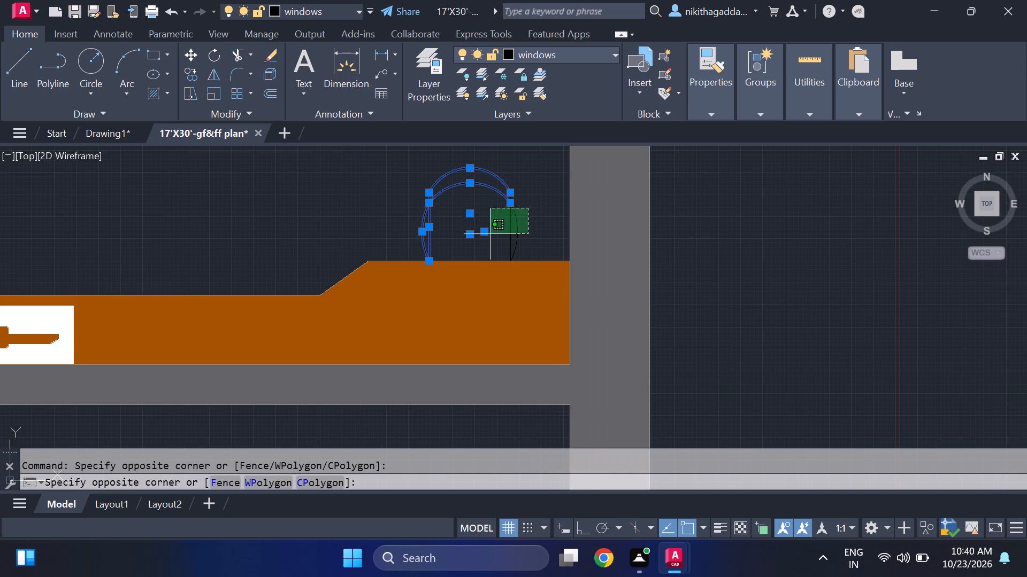
click(488, 235)
text(scale)
key(Return)
click(509, 257)
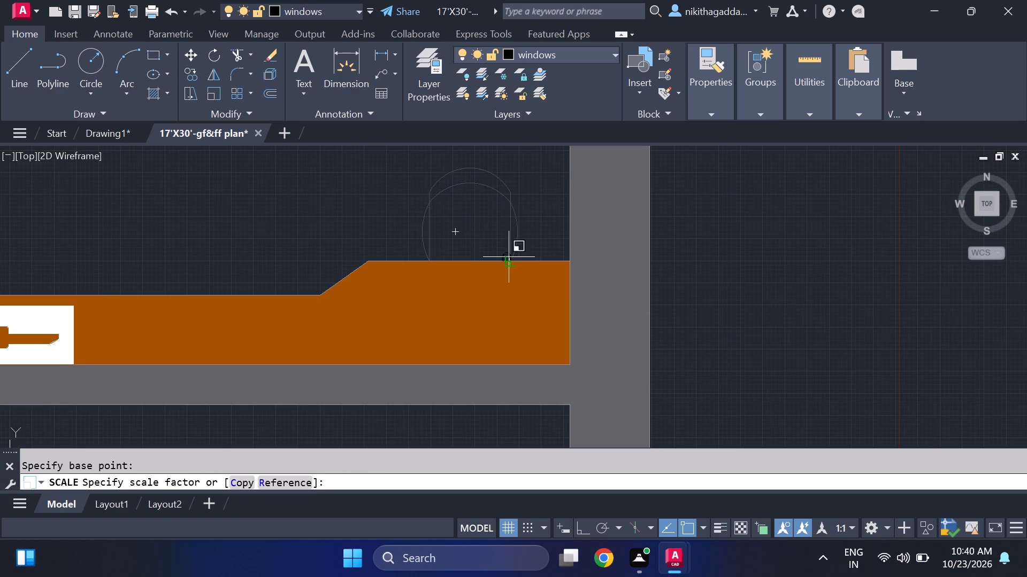
middle_drag(510, 194, 558, 285)
scroll(549, 263, up, 1)
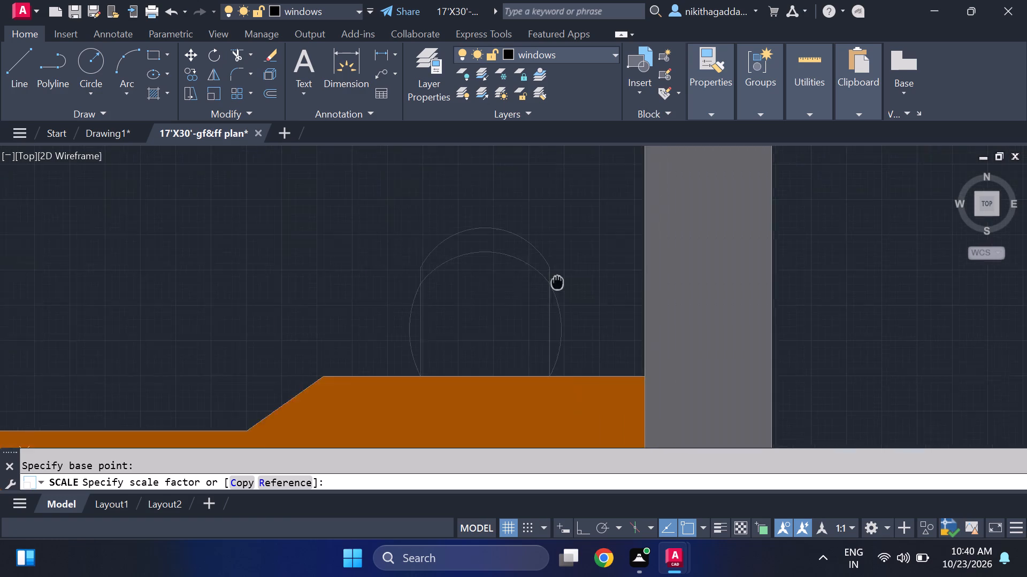
middle_drag(558, 285, 565, 309)
scroll(565, 308, down, 1)
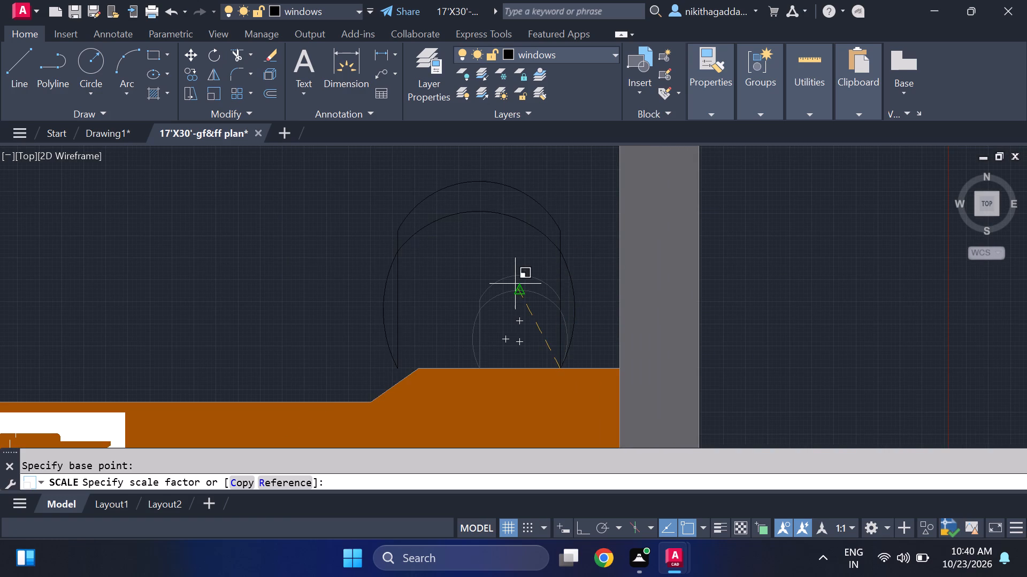
click(519, 301)
scroll(529, 291, down, 4)
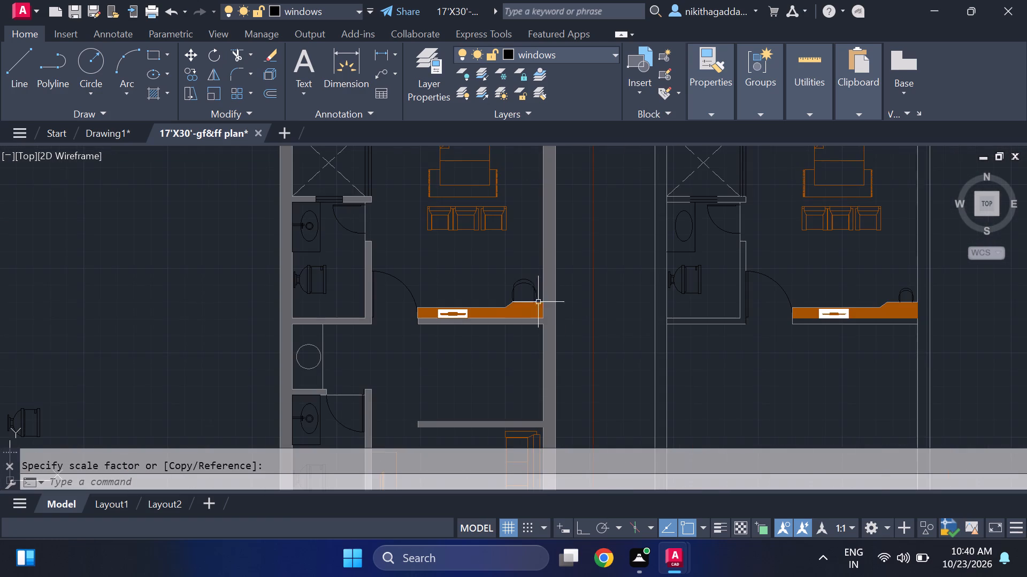
Delete the smaller arched symbol above the TV unit in the unhatched plan.
middle_drag(727, 352, 674, 319)
scroll(831, 258, up, 2)
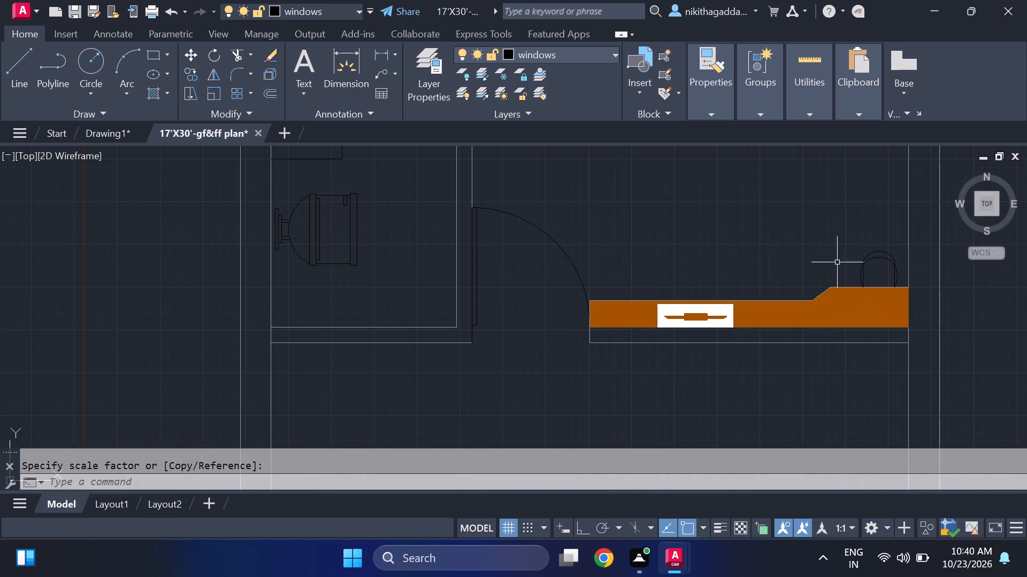
click(890, 238)
click(864, 272)
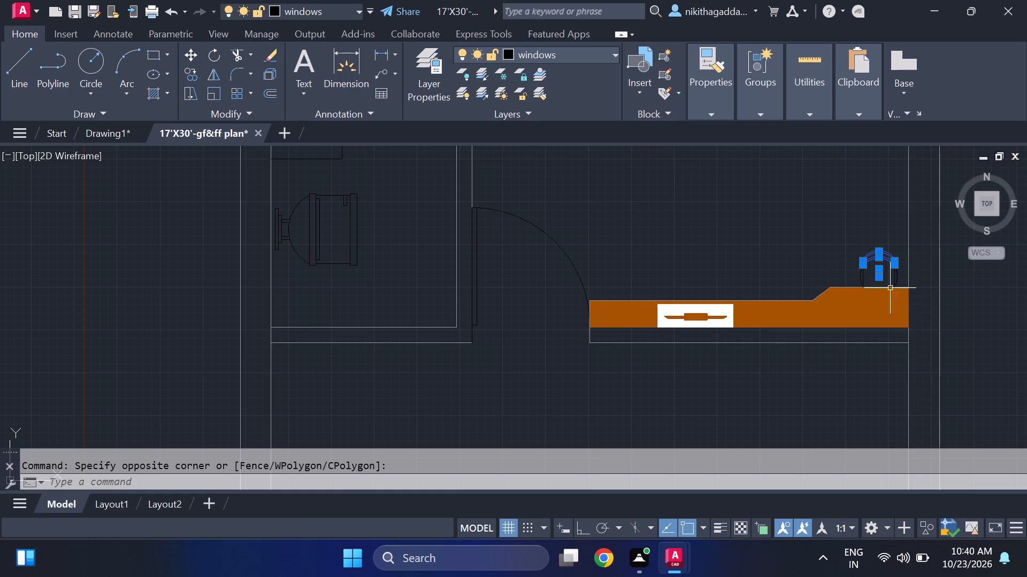
scroll(886, 291, up, 1)
click(906, 254)
click(826, 269)
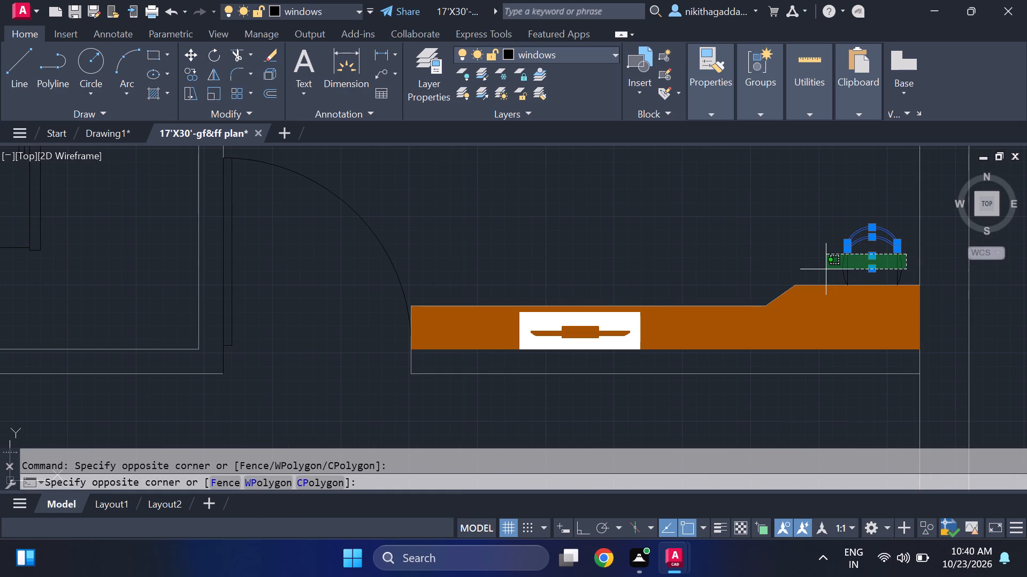
key(Delete)
Copy the enlarged arched symbol horizontally with Ortho on, from its left line's lower end onto the unhatched plan's raised TV unit edge.
scroll(833, 239, down, 2)
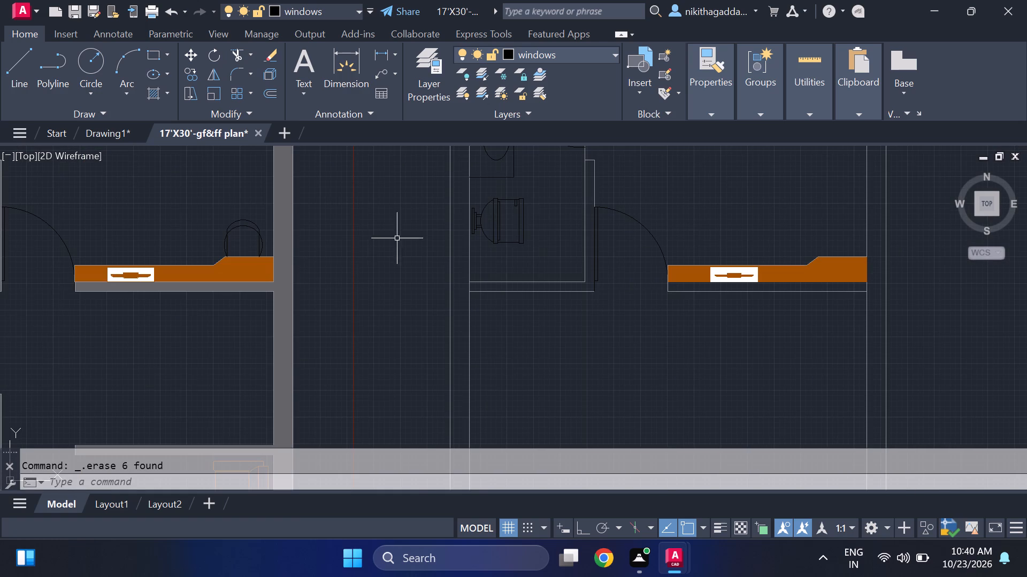
scroll(227, 201, up, 2)
click(304, 233)
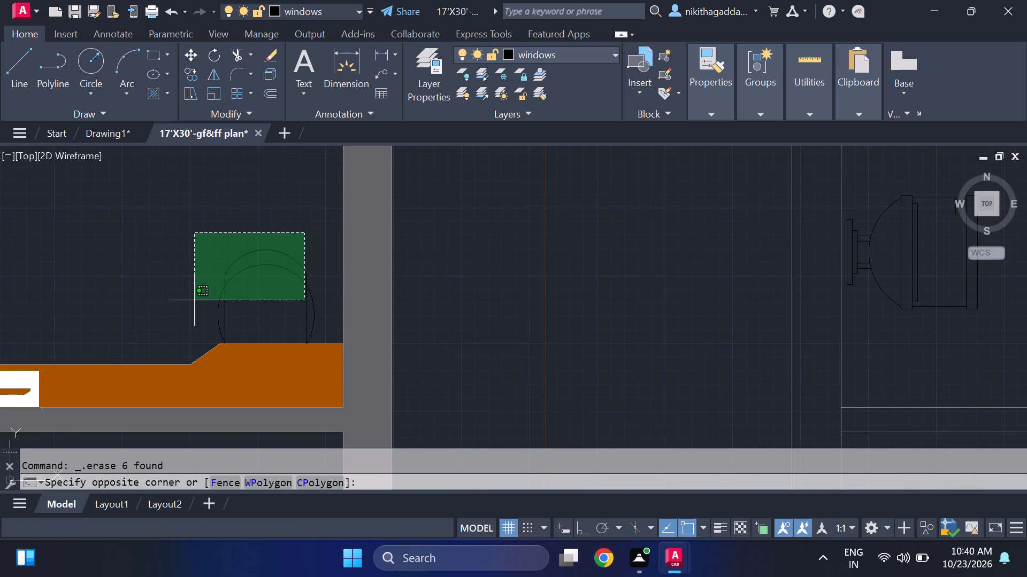
click(194, 302)
click(320, 288)
click(276, 311)
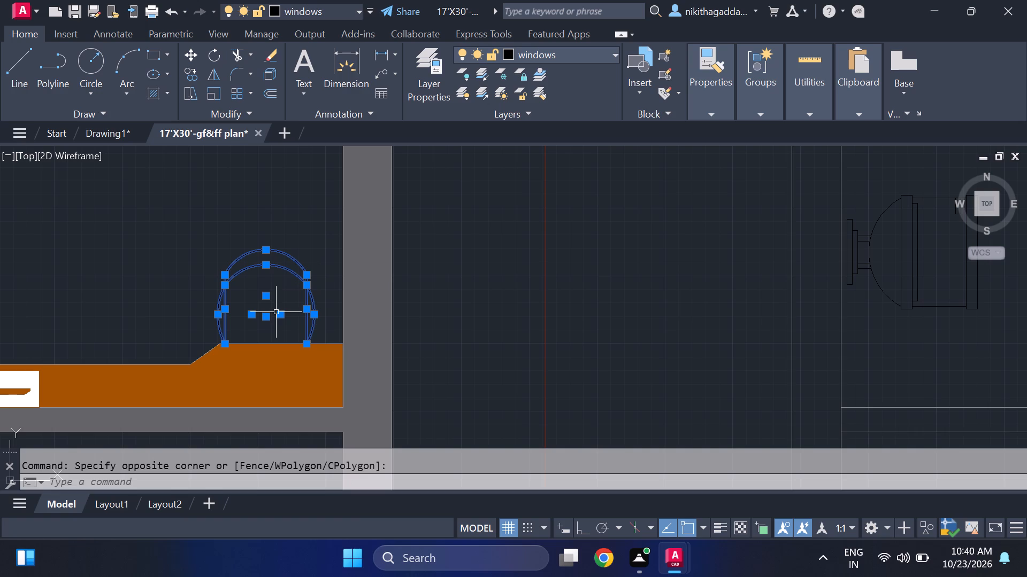
text(co)
key(Return)
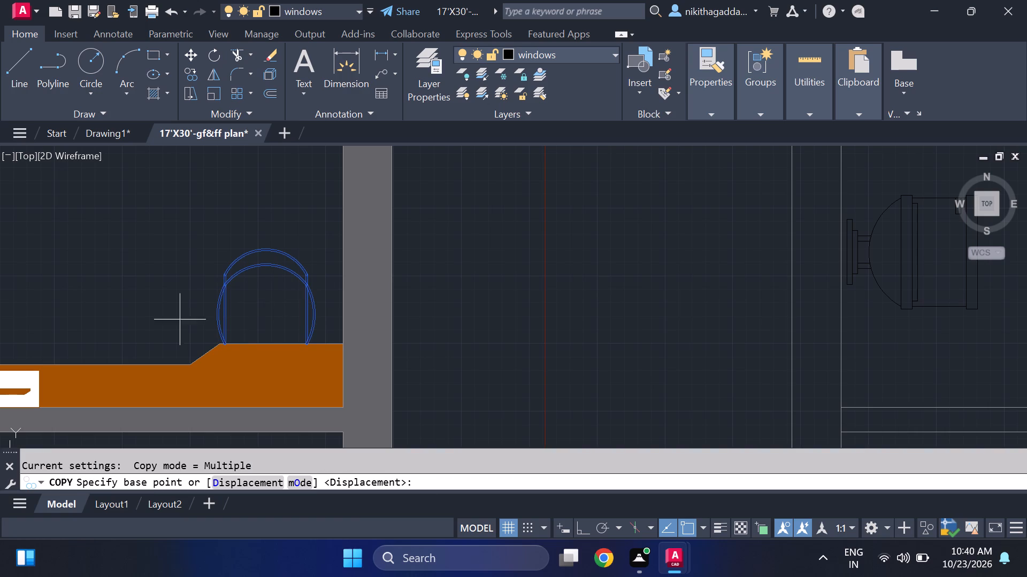
click(223, 349)
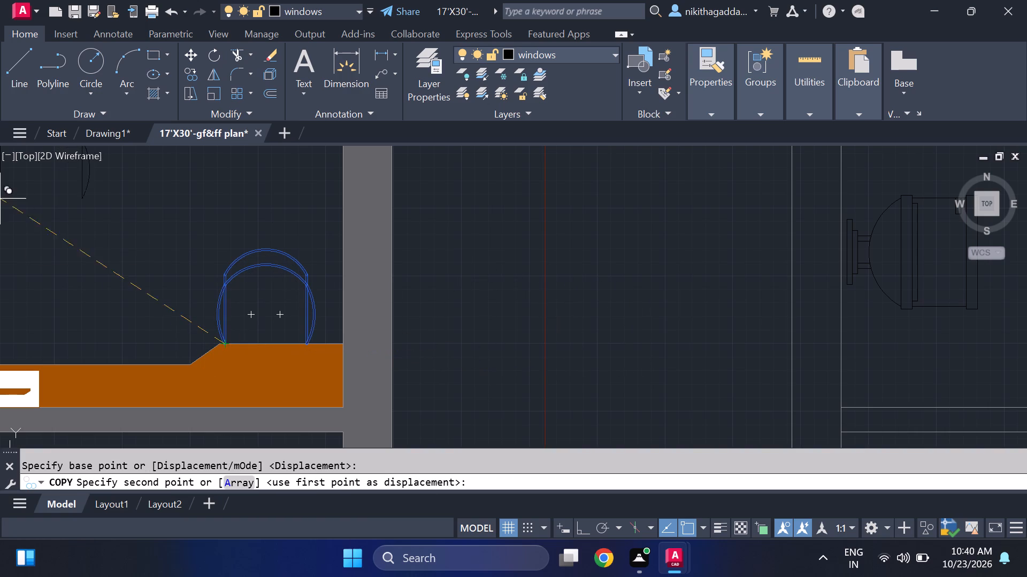
key(F8)
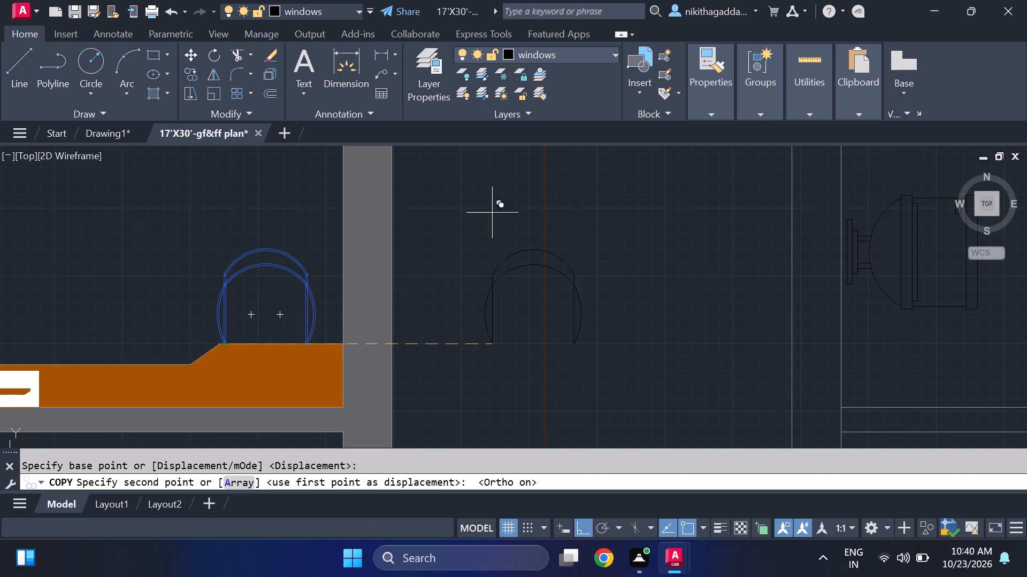
middle_drag(714, 303, 44, 194)
scroll(44, 189, down, 3)
scroll(287, 204, up, 3)
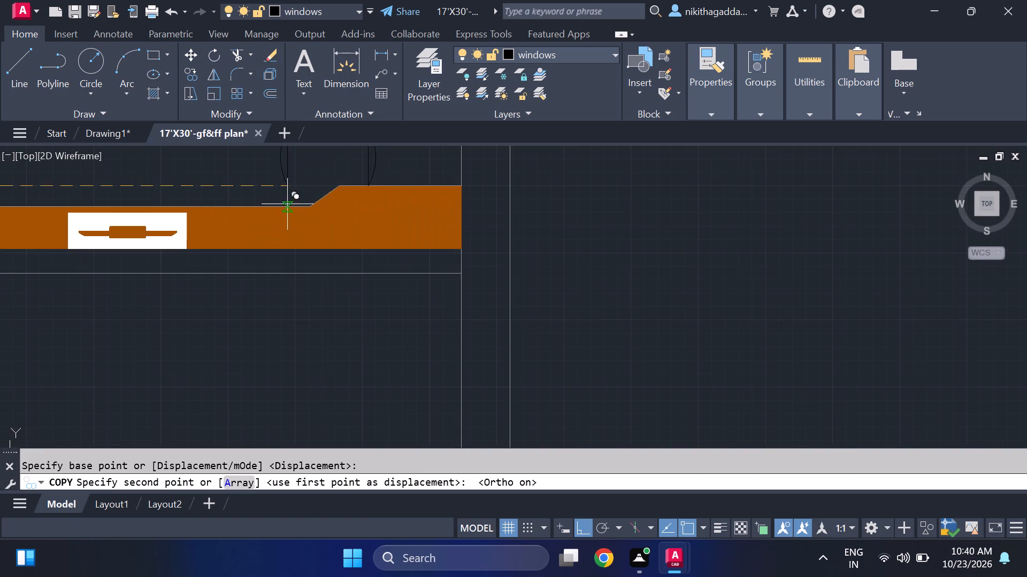
middle_drag(343, 200, 375, 342)
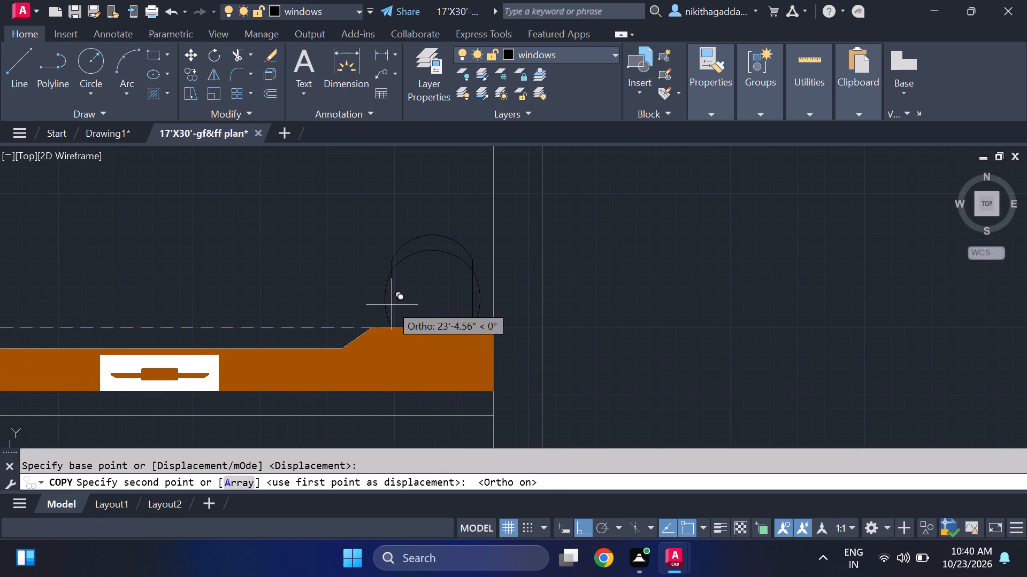
click(389, 305)
scroll(456, 246, down, 5)
key(Escape)
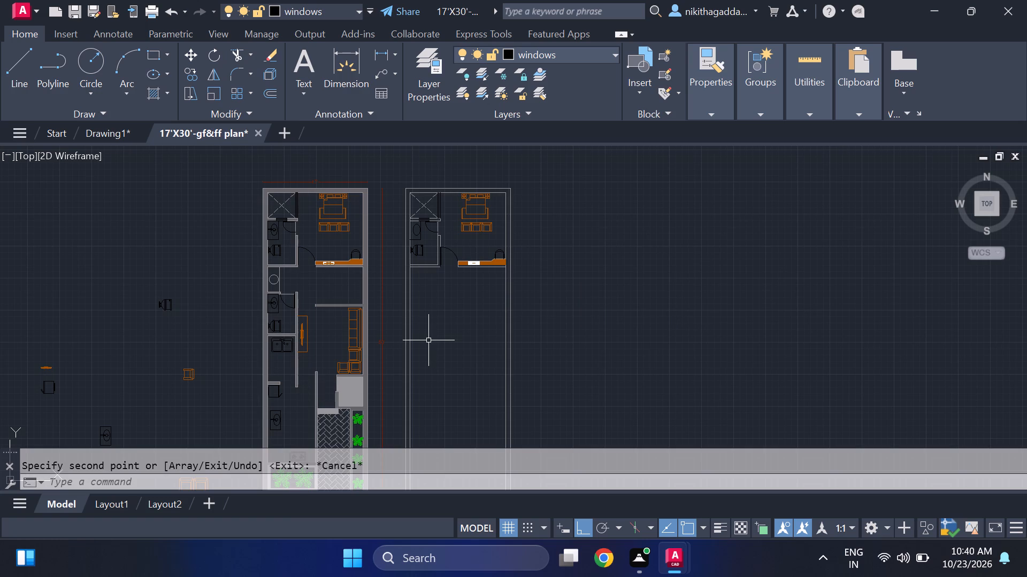
Copy the hatch of the wall above the sofa horizontally into the unhatched plan, its upper right corner meeting the right wall's inner face.
middle_drag(428, 340, 434, 321)
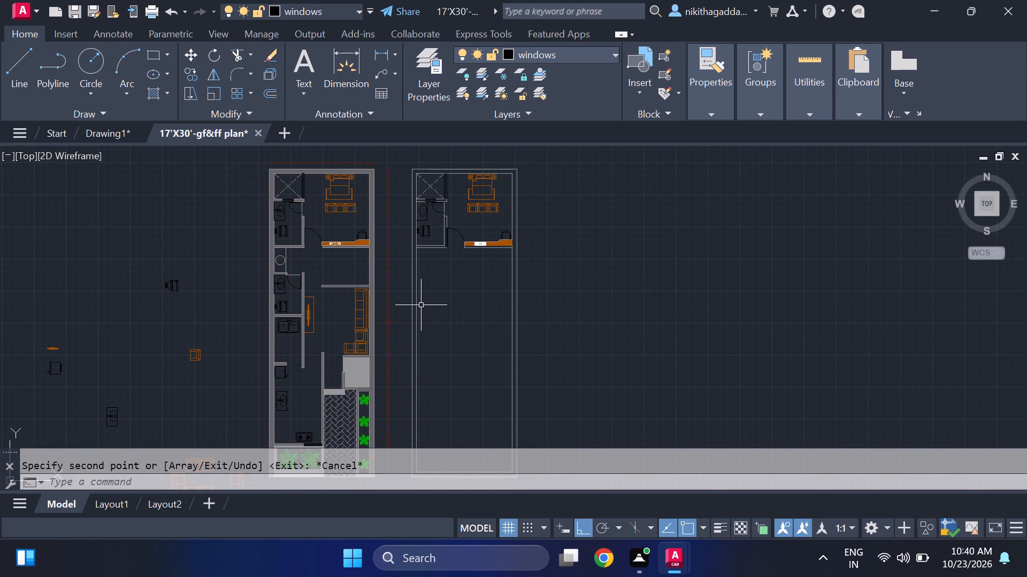
scroll(321, 292, up, 2)
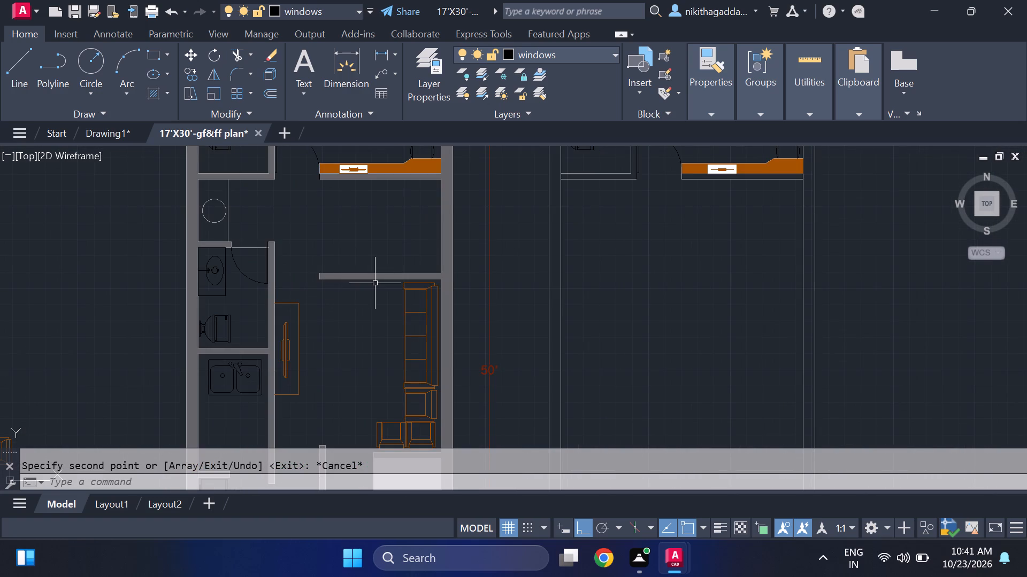
scroll(375, 284, up, 2)
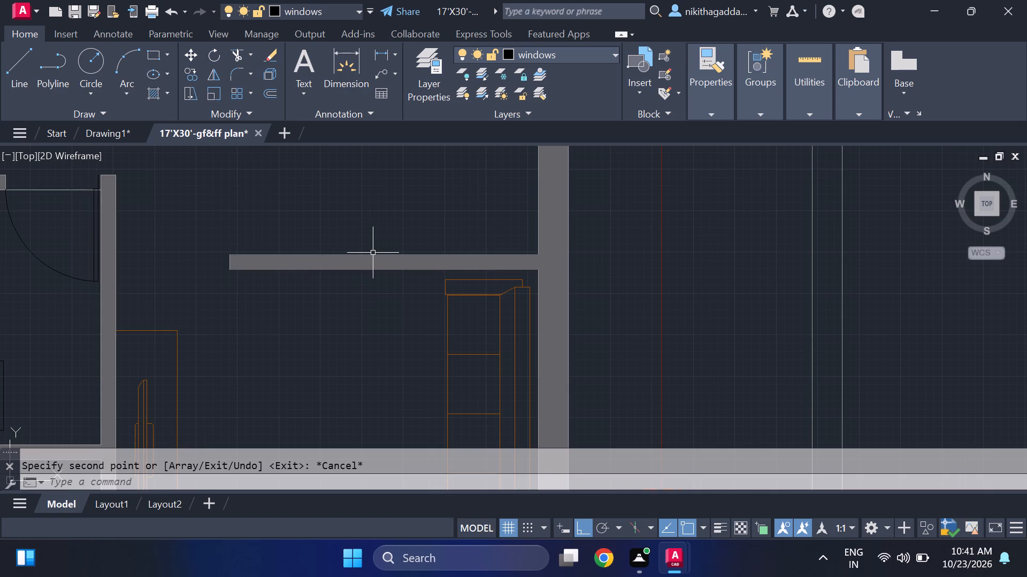
click(373, 253)
scroll(221, 249, up, 3)
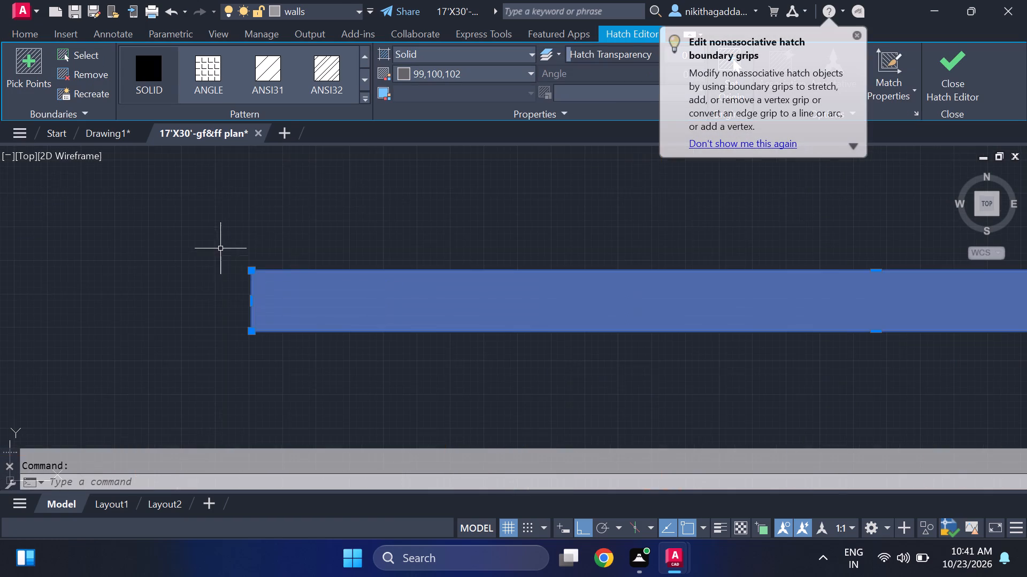
click(304, 269)
scroll(316, 254, down, 3)
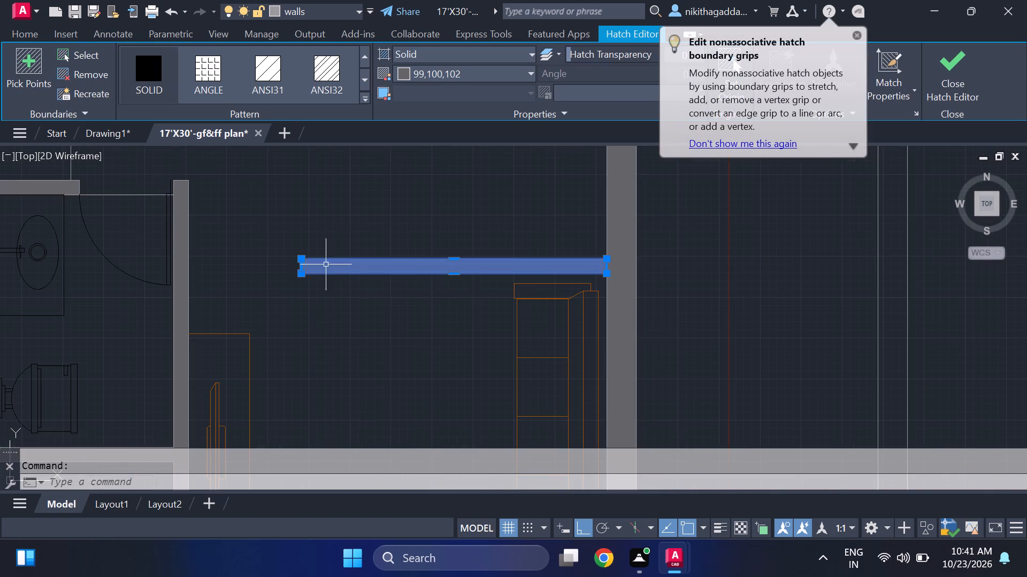
text(co)
key(Return)
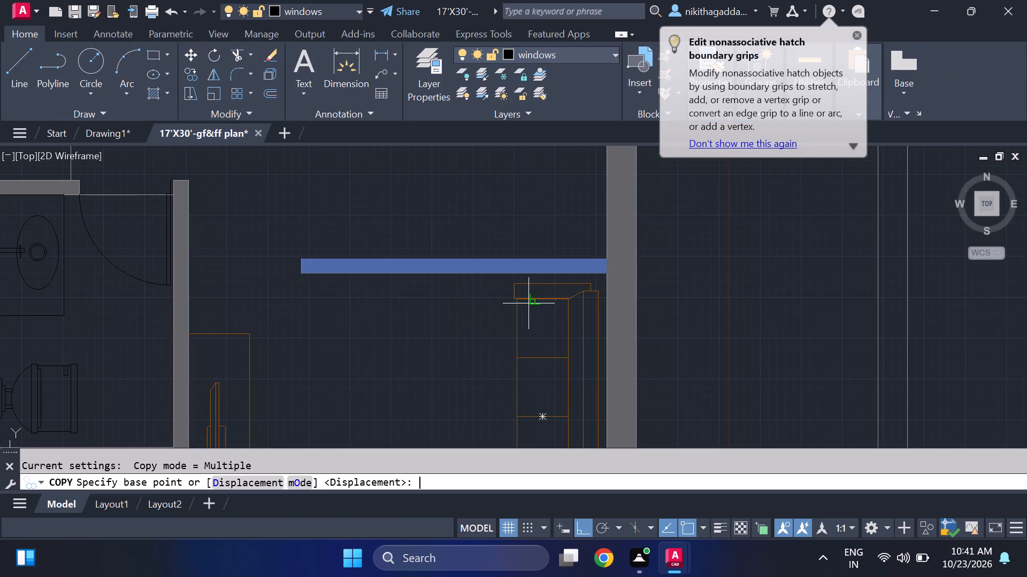
click(609, 261)
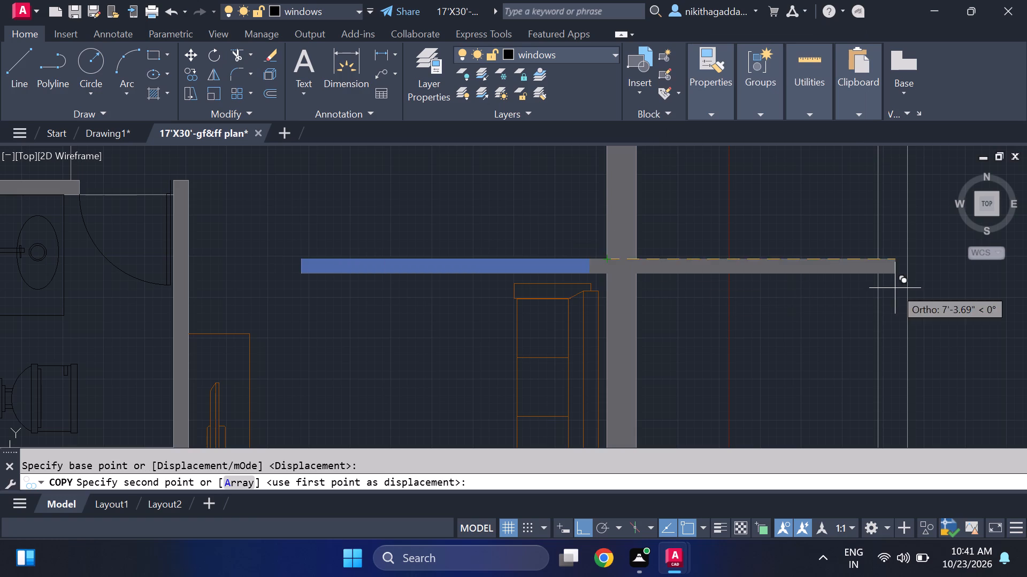
middle_drag(895, 288, 330, 274)
scroll(267, 216, down, 5)
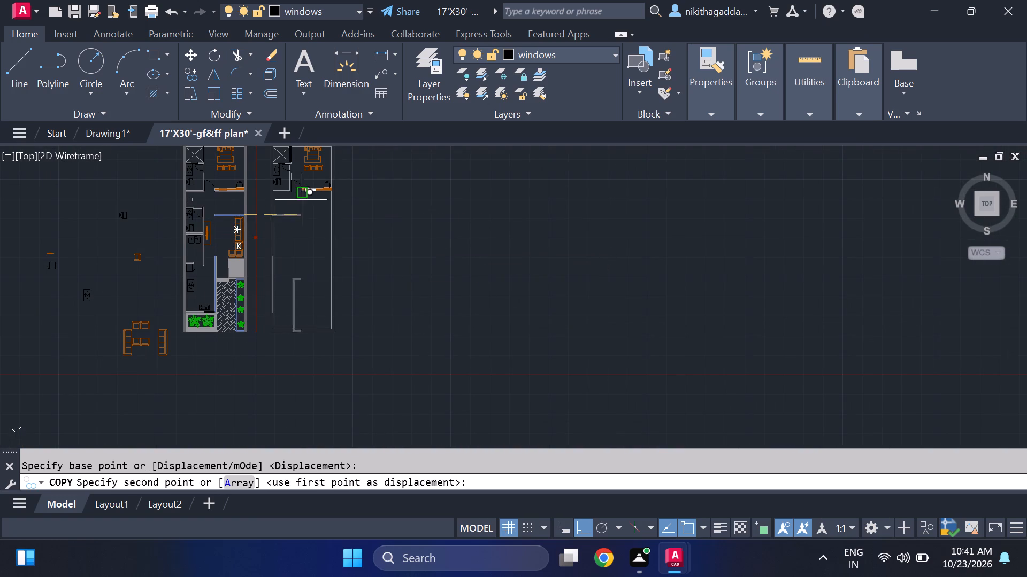
scroll(312, 215, up, 3)
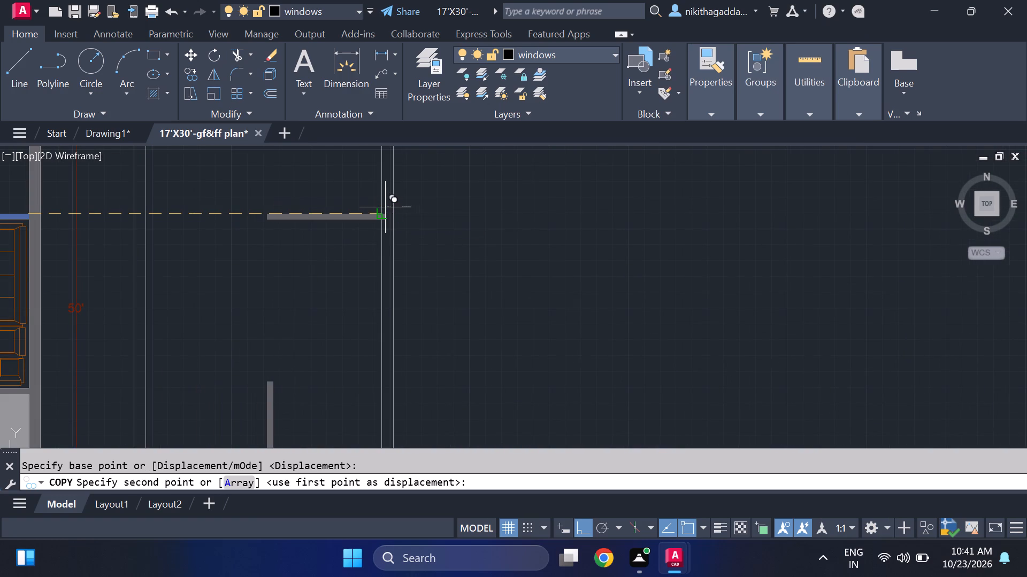
click(385, 212)
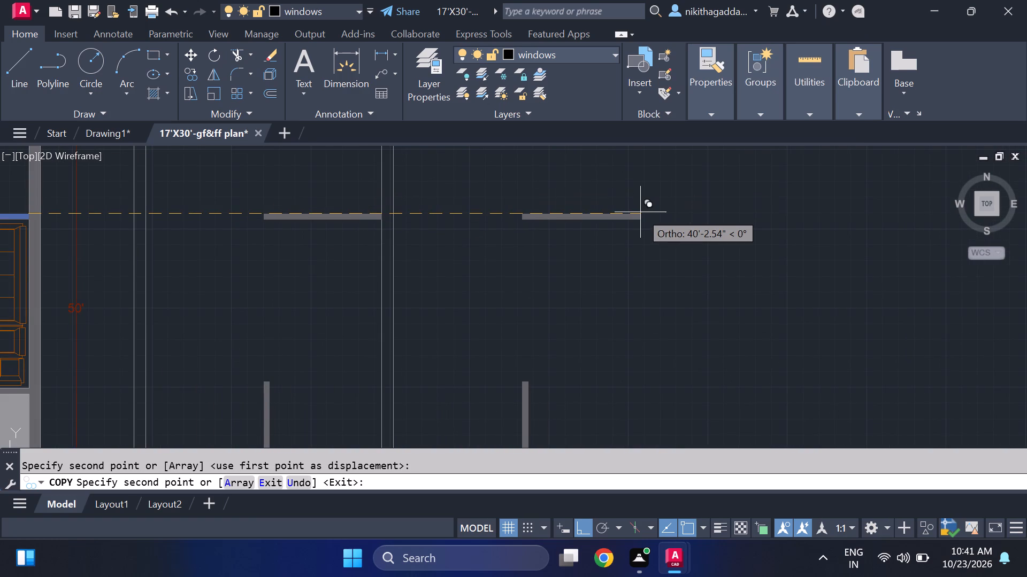
key(Escape)
Trim away the extra vertical and L-shaped hatch pieces in the unhatched plan's lower part, keeping the short horizontal wall.
scroll(520, 248, down, 2)
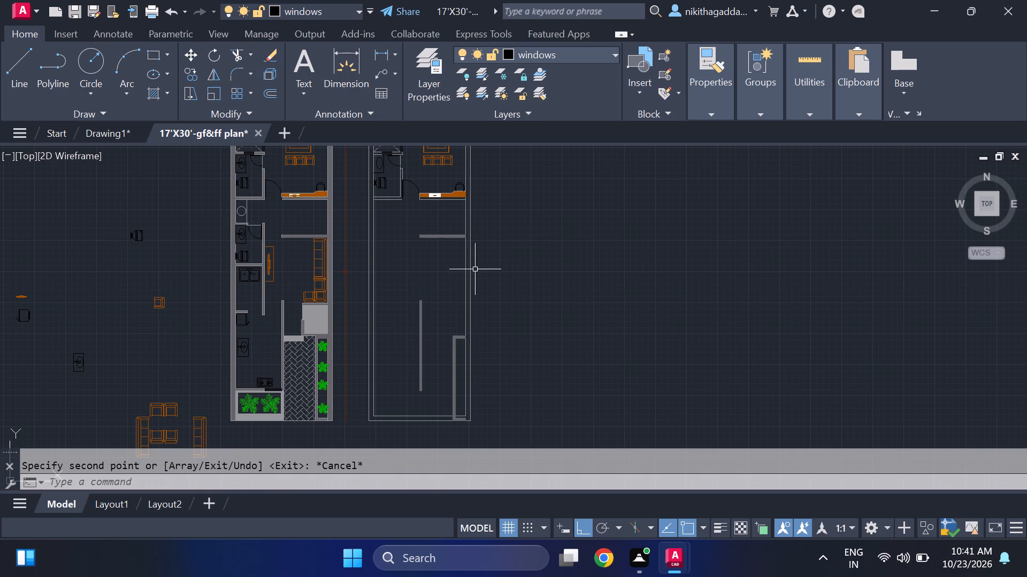
text(tr)
key(Return)
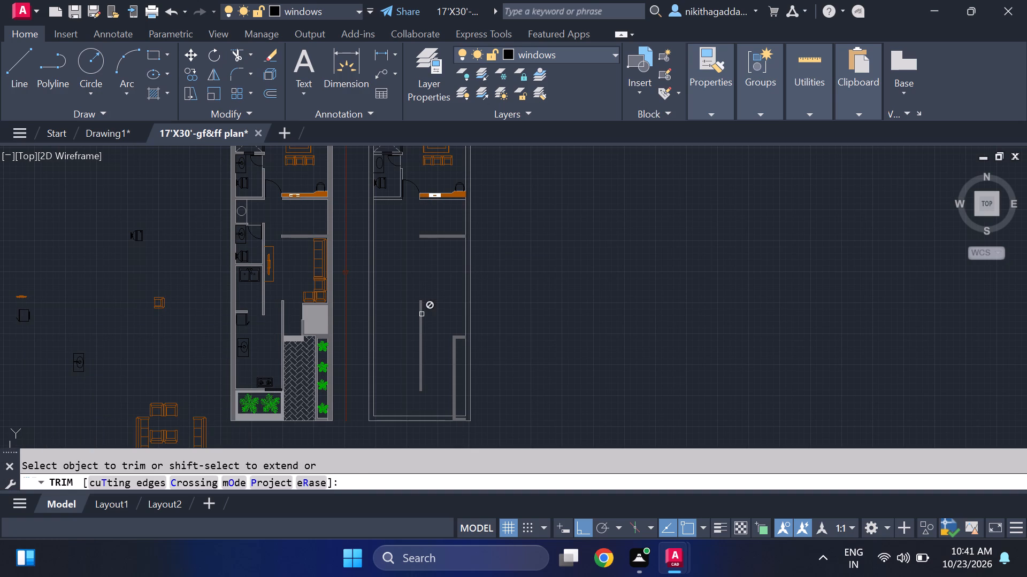
click(421, 316)
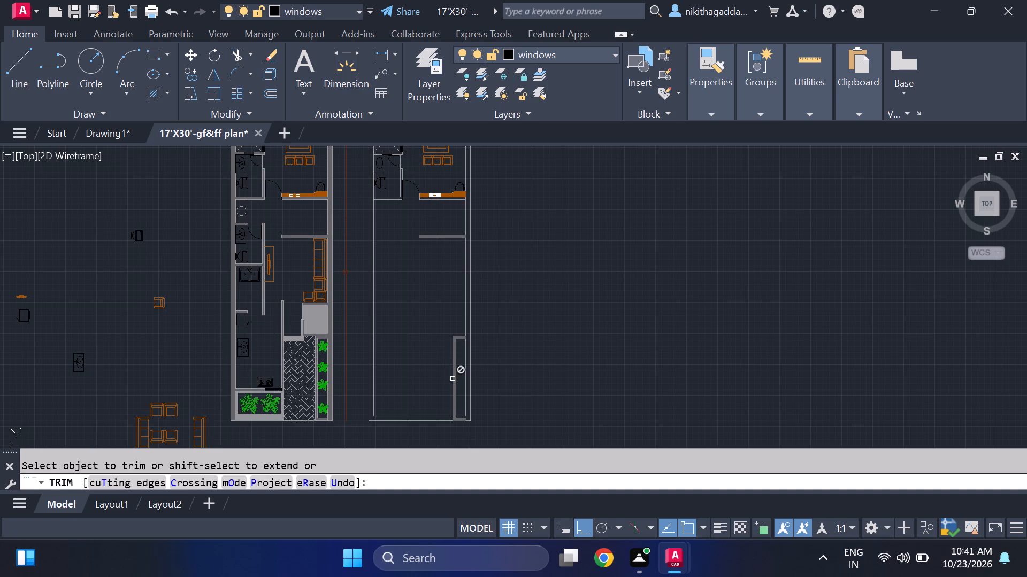
click(453, 347)
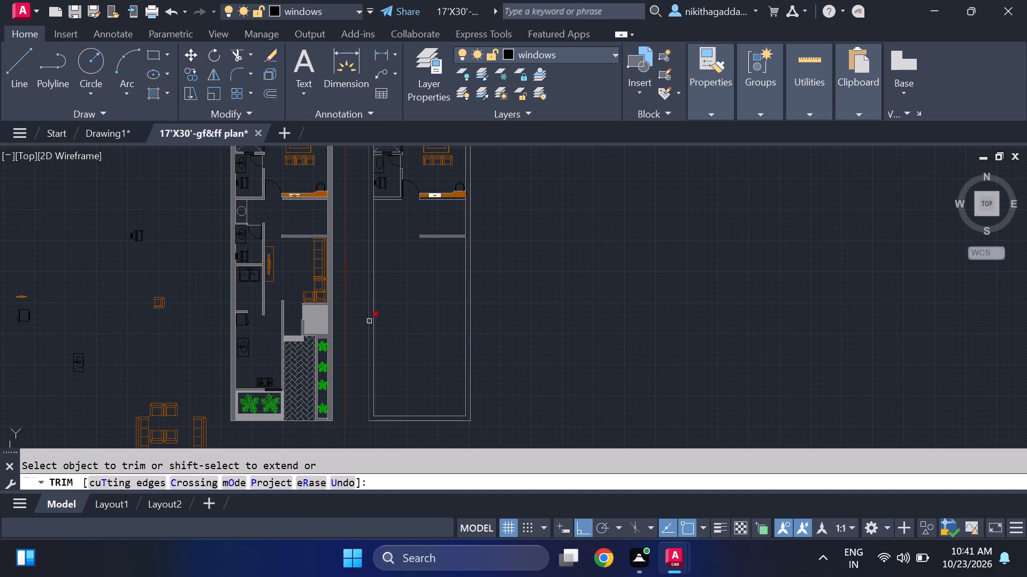
key(Escape)
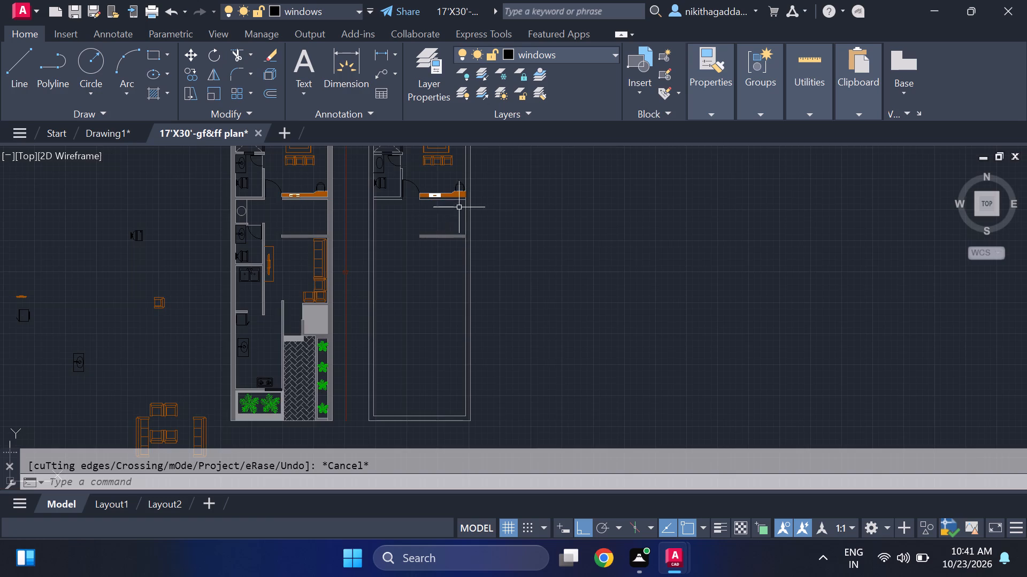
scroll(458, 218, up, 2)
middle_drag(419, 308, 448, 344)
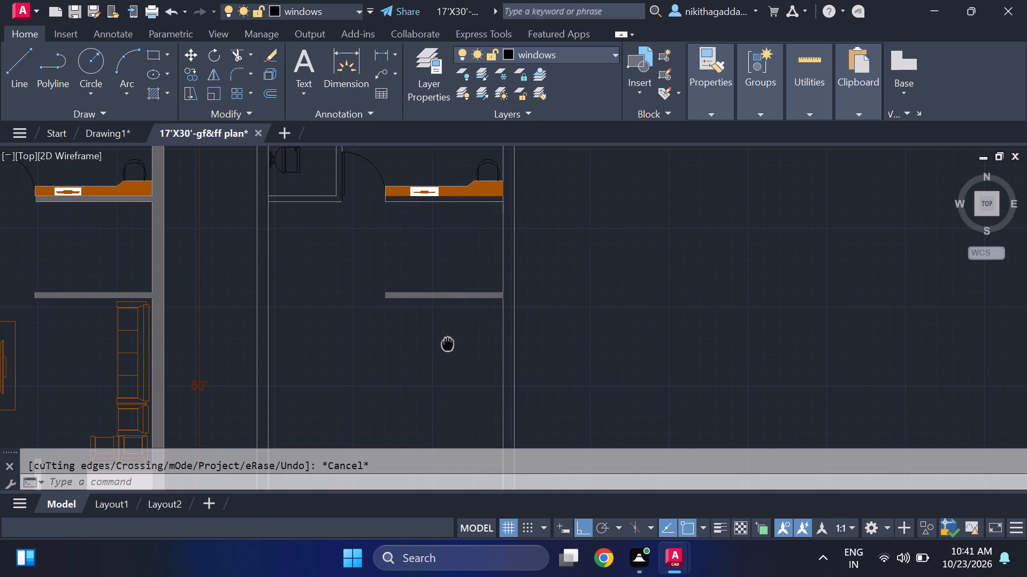
Examine the empty middle and lower area of the unhatched plan against the corresponding rooms in the hatched plan.
middle_drag(448, 344, 498, 258)
middle_click(511, 240)
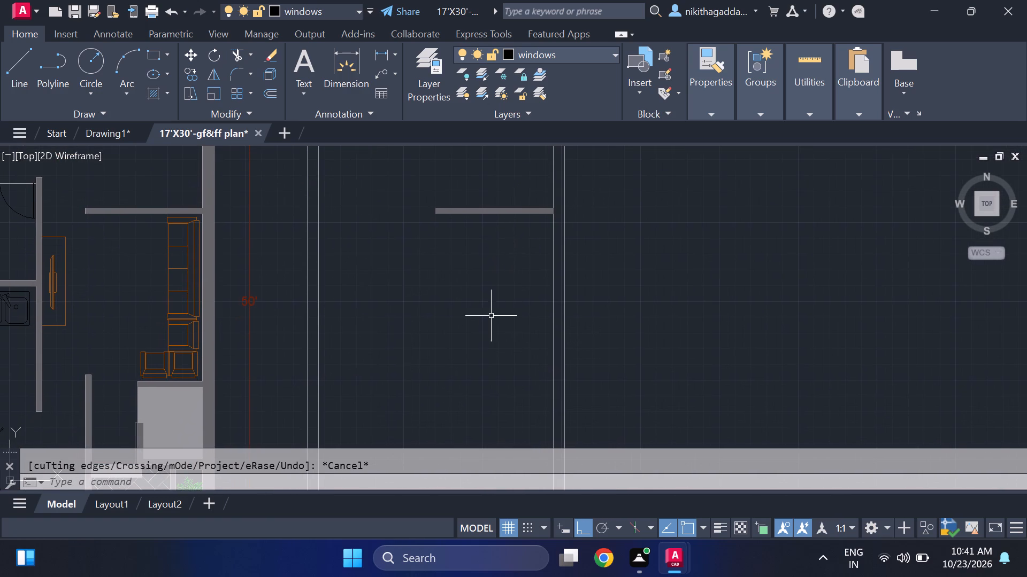
middle_drag(490, 317, 510, 202)
scroll(510, 262, down, 2)
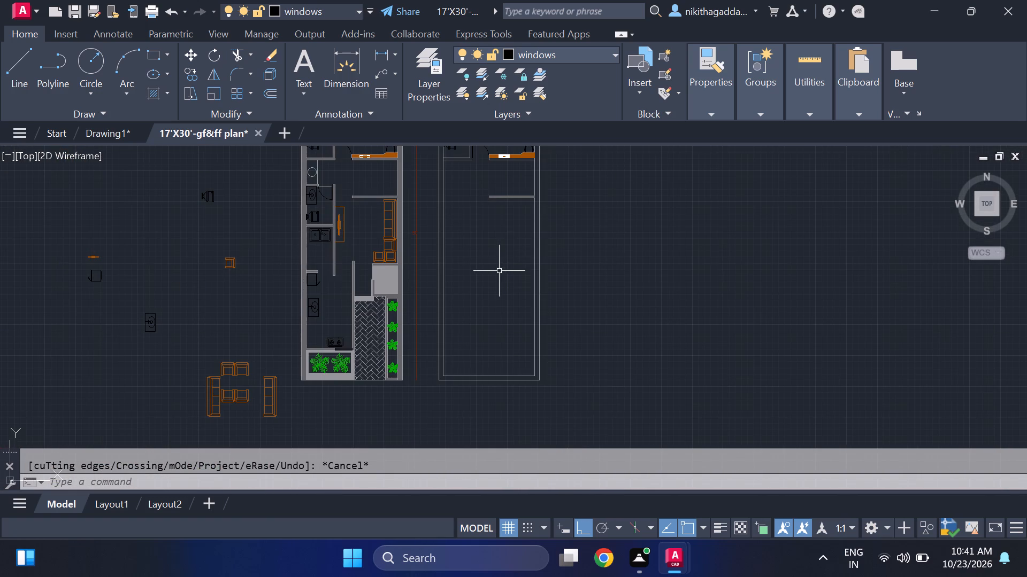
middle_drag(499, 271, 533, 309)
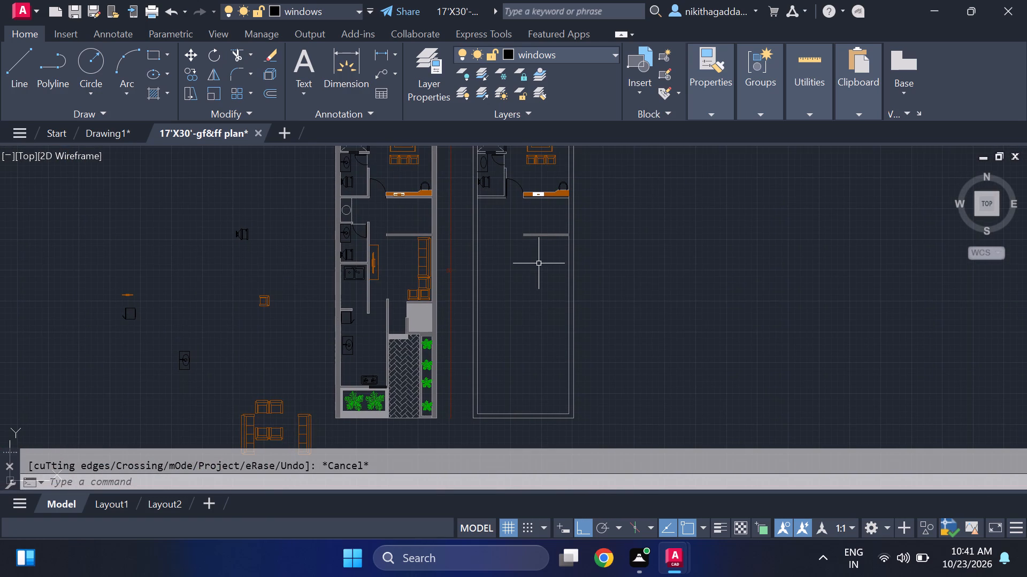
middle_drag(539, 263, 561, 332)
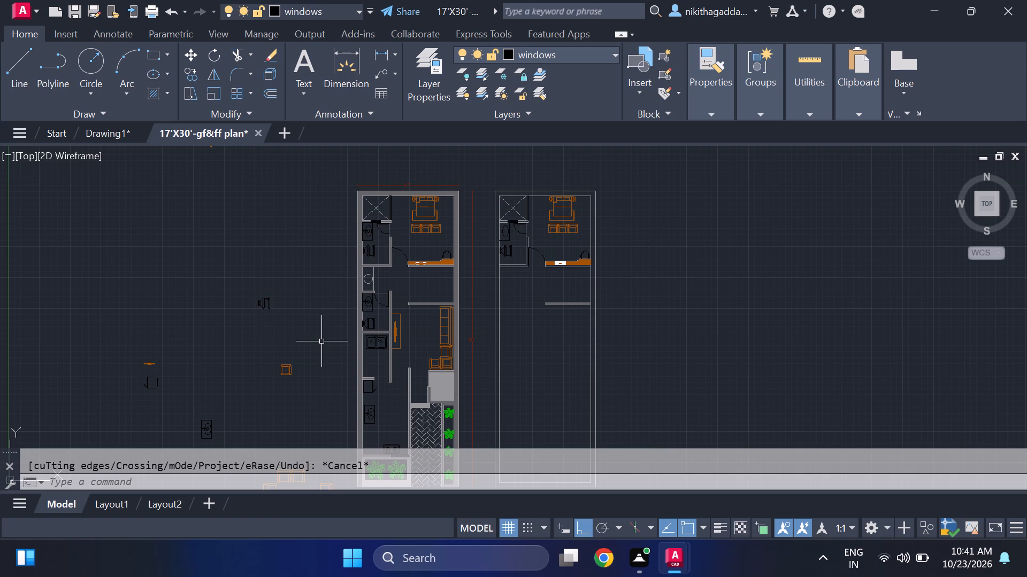
scroll(246, 353, down, 1)
scroll(312, 323, up, 3)
middle_drag(573, 345, 573, 346)
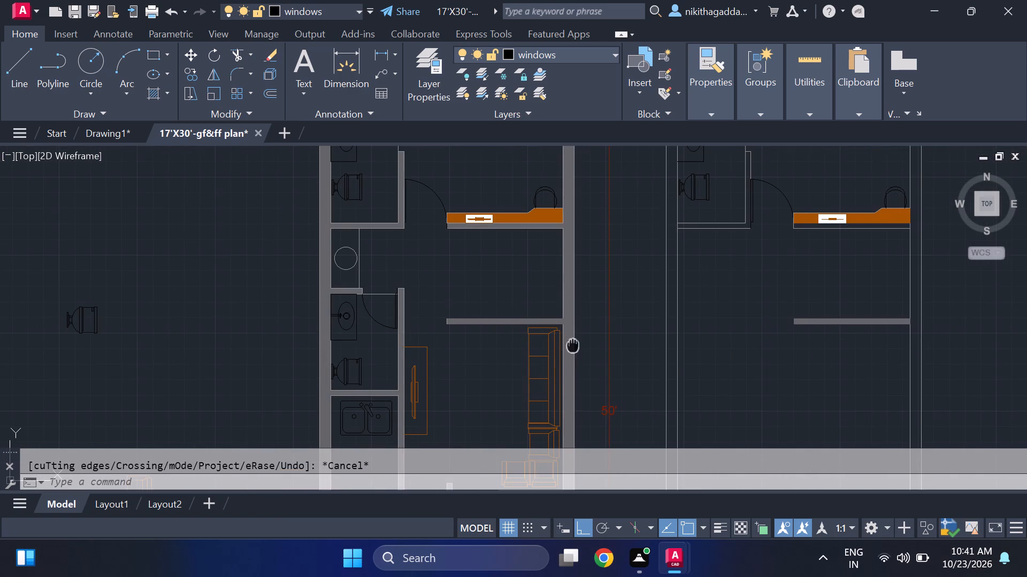
middle_drag(573, 346, 324, 399)
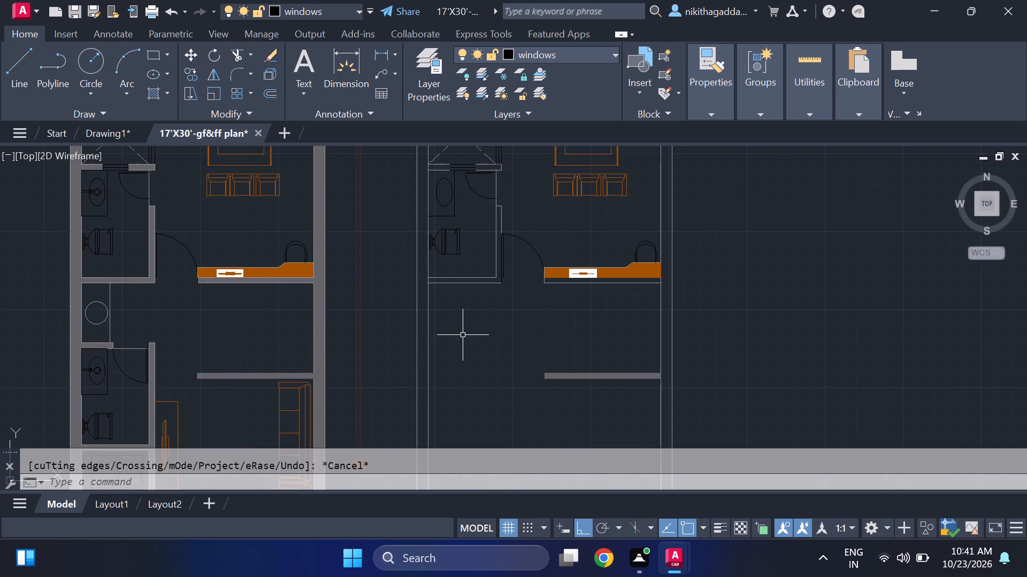
middle_drag(463, 335, 496, 319)
scroll(516, 300, up, 1)
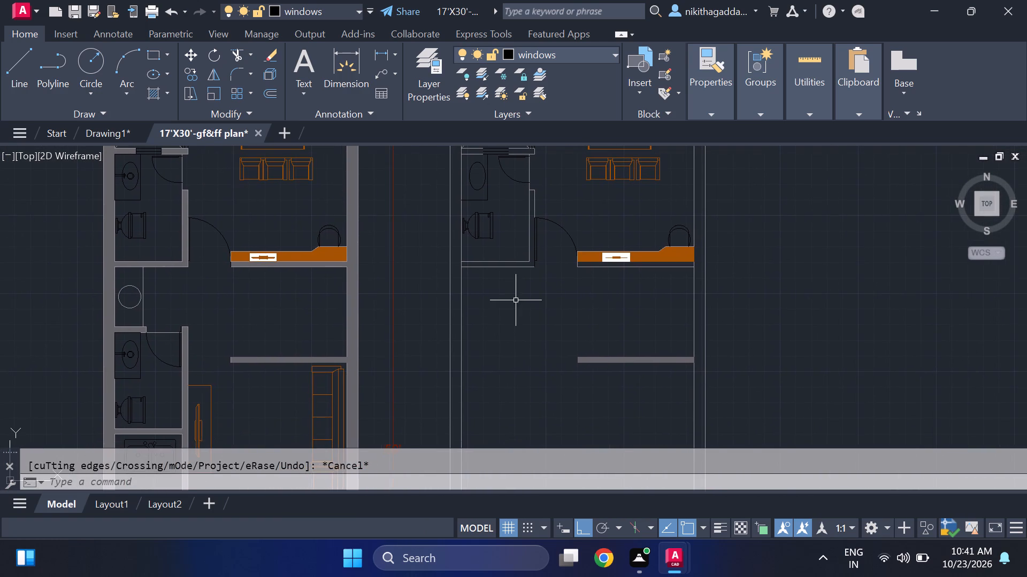
scroll(525, 308, down, 3)
middle_click(545, 382)
middle_drag(540, 378, 551, 296)
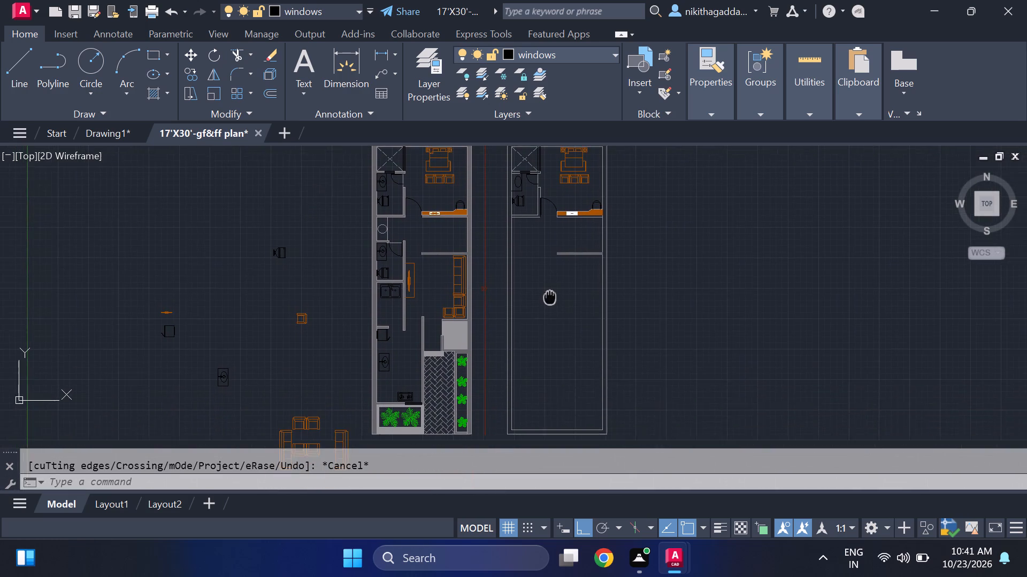
middle_drag(551, 296, 555, 291)
middle_drag(548, 341, 557, 266)
scroll(555, 295, up, 1)
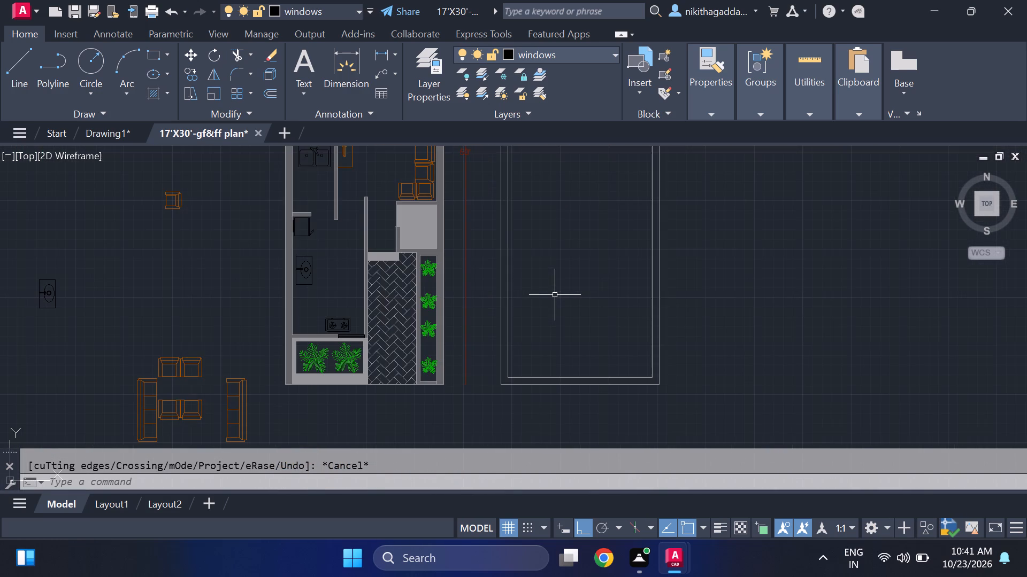
middle_drag(555, 295, 569, 254)
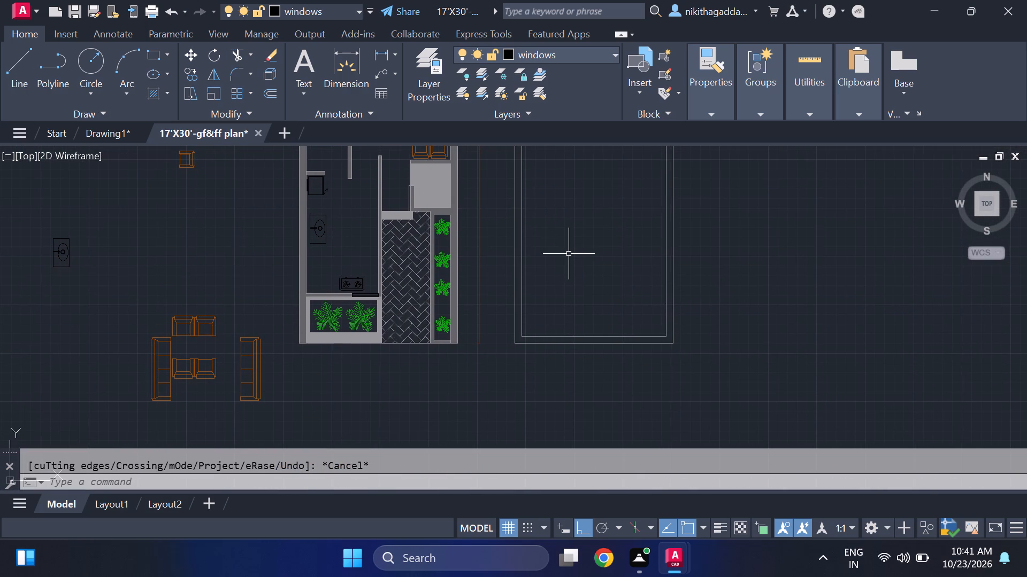
middle_click(569, 253)
middle_drag(569, 253, 581, 301)
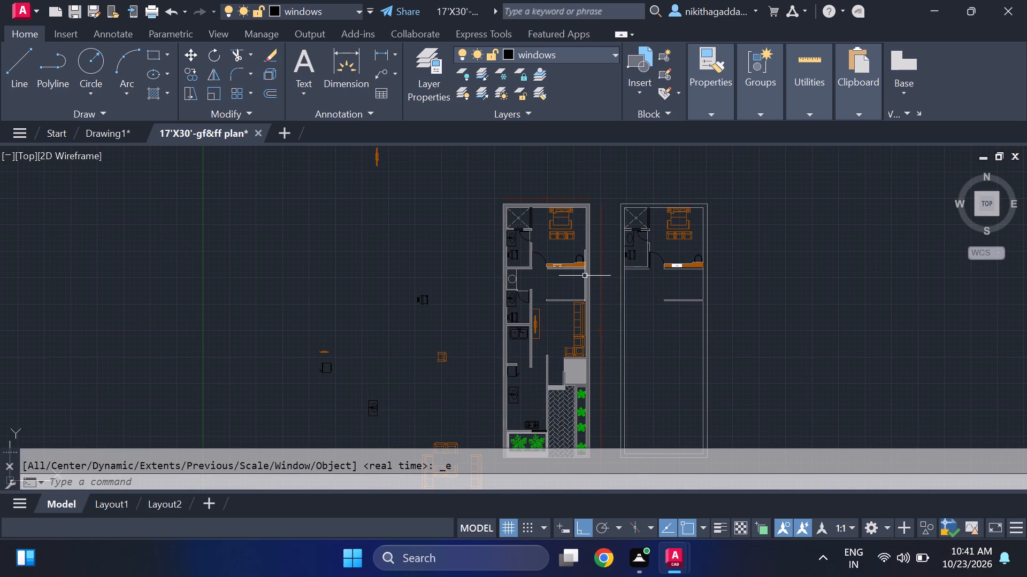
scroll(585, 276, up, 2)
scroll(580, 298, down, 3)
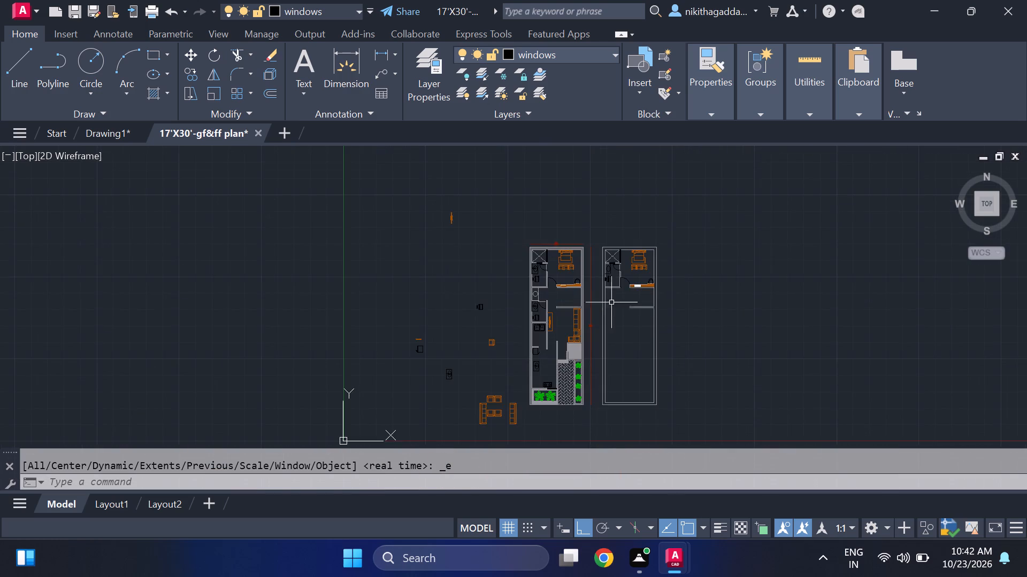
scroll(646, 329, up, 3)
scroll(607, 365, down, 3)
middle_drag(617, 416, 597, 336)
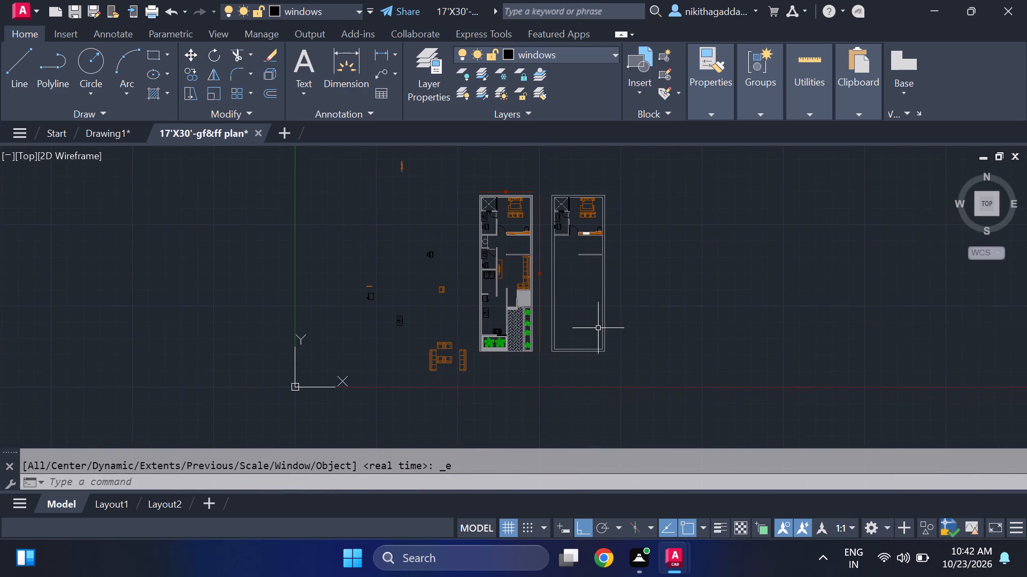
scroll(594, 336, up, 2)
middle_drag(593, 337, 606, 325)
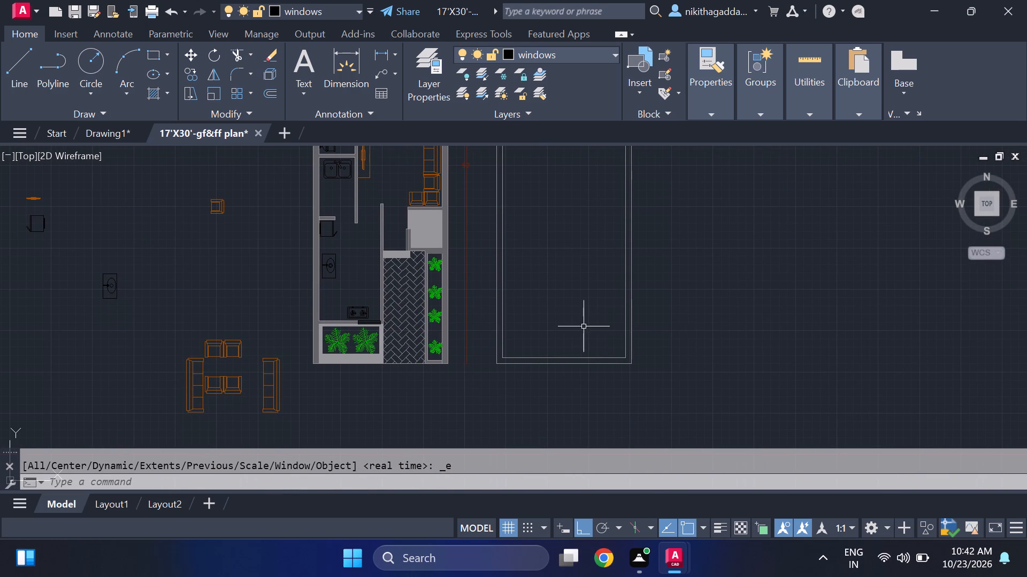
scroll(513, 339, up, 5)
scroll(522, 326, down, 6)
scroll(523, 321, up, 6)
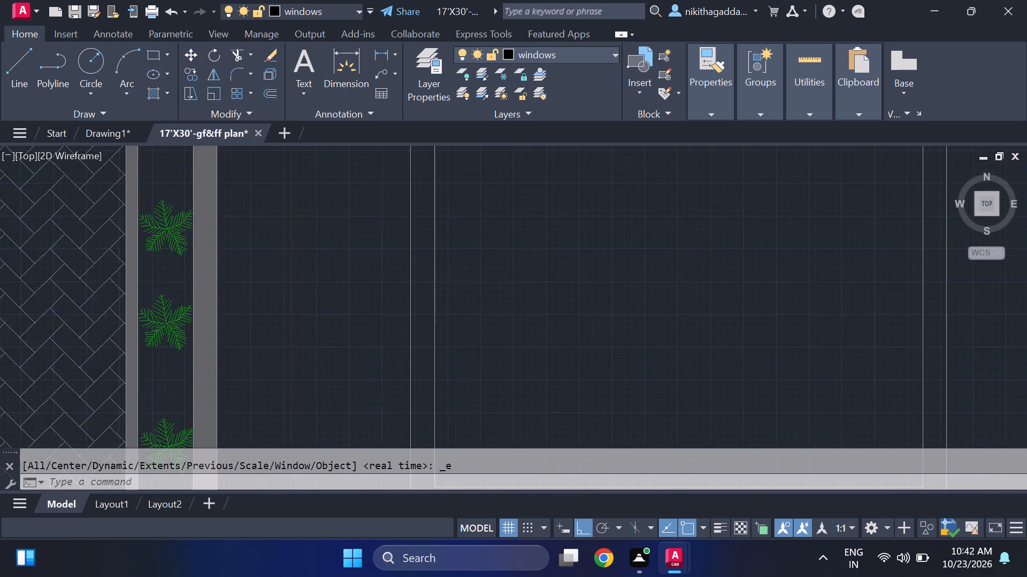
scroll(524, 319, down, 5)
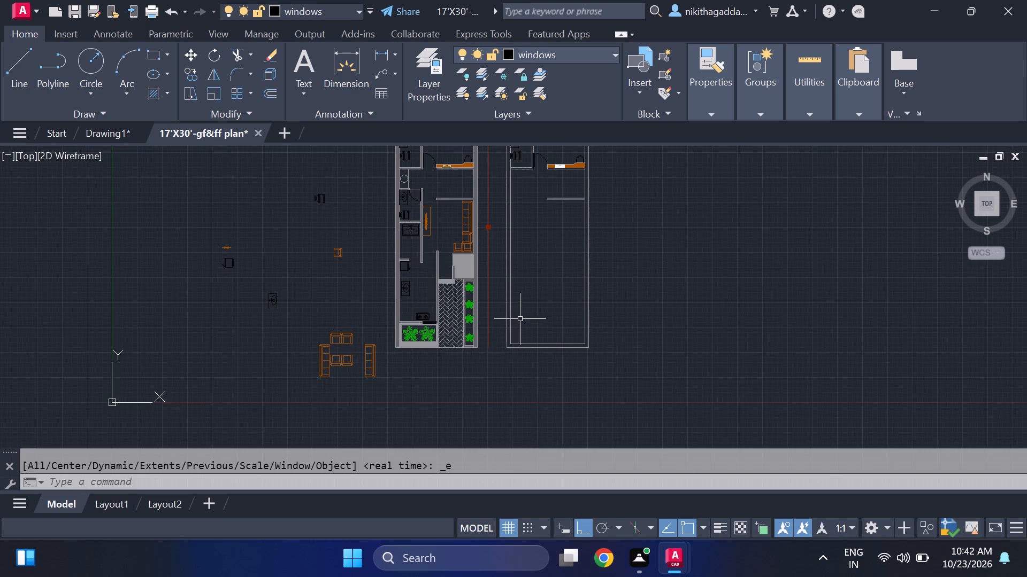
scroll(520, 316, up, 4)
middle_drag(519, 318, 634, 243)
scroll(619, 224, down, 1)
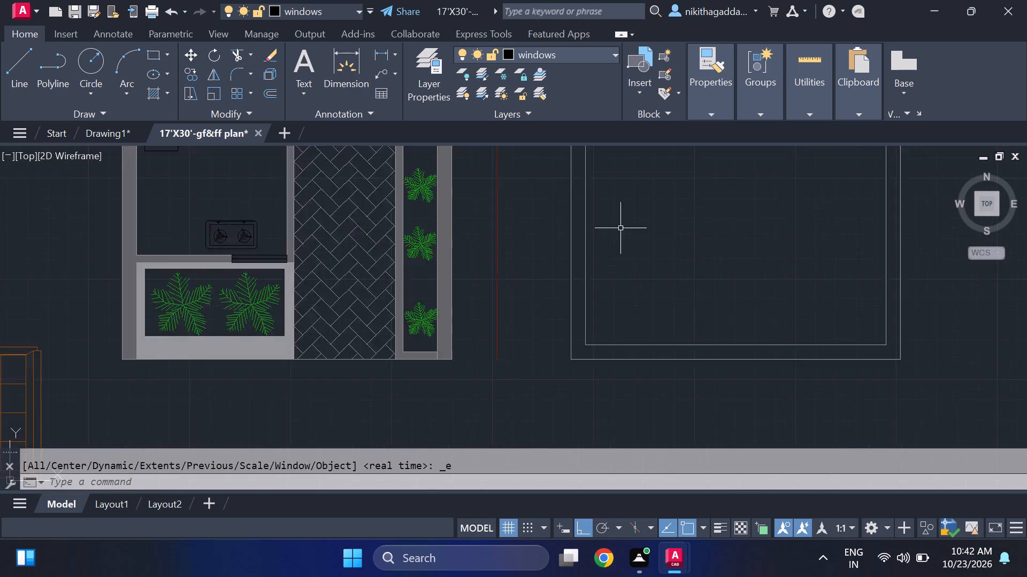
scroll(622, 232, down, 1)
middle_drag(650, 292, 526, 348)
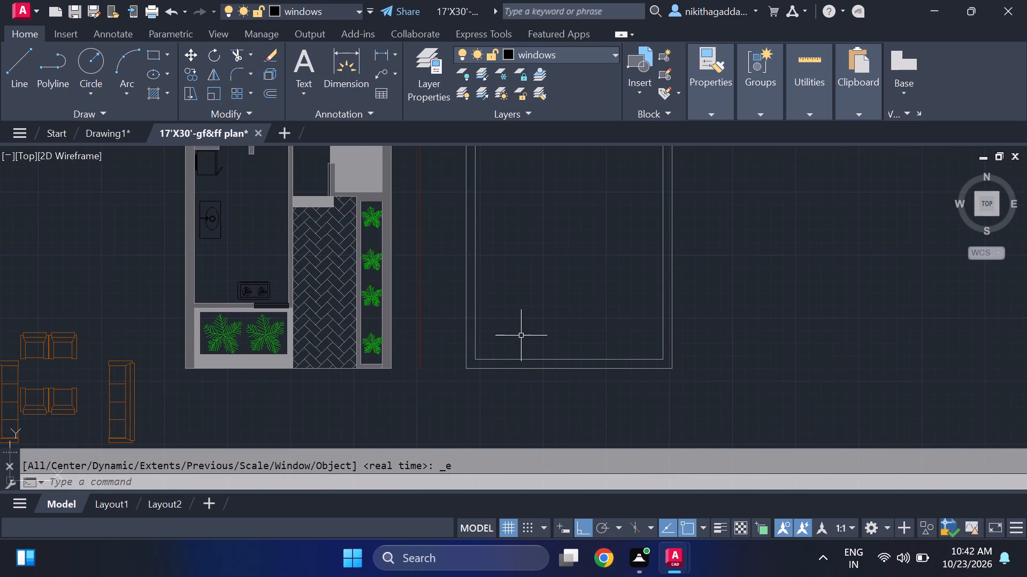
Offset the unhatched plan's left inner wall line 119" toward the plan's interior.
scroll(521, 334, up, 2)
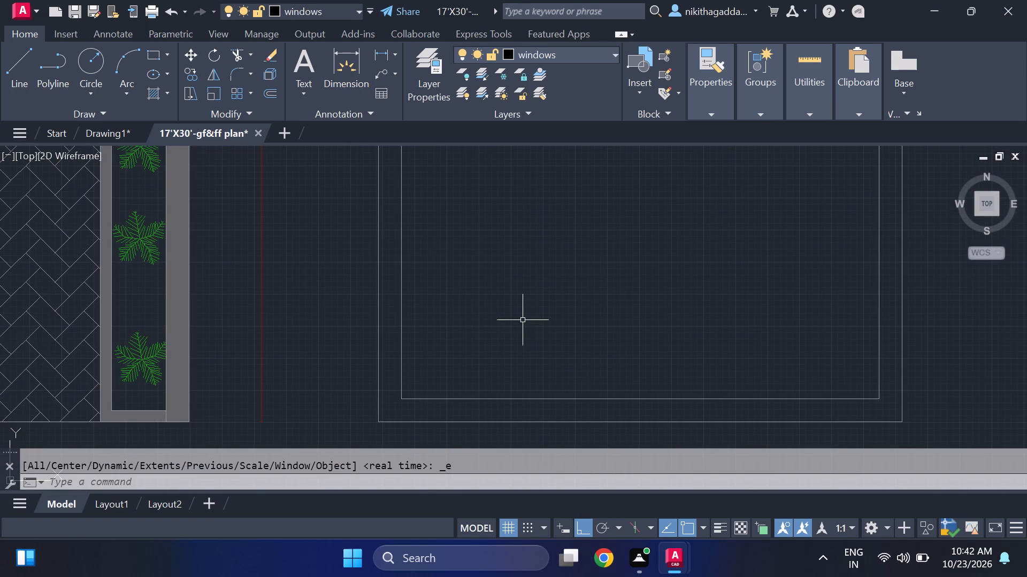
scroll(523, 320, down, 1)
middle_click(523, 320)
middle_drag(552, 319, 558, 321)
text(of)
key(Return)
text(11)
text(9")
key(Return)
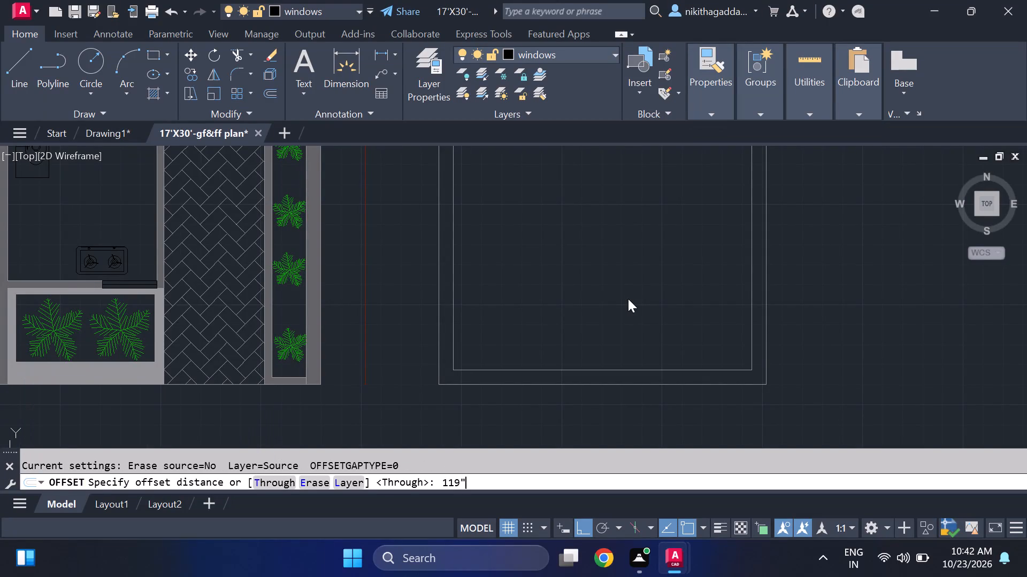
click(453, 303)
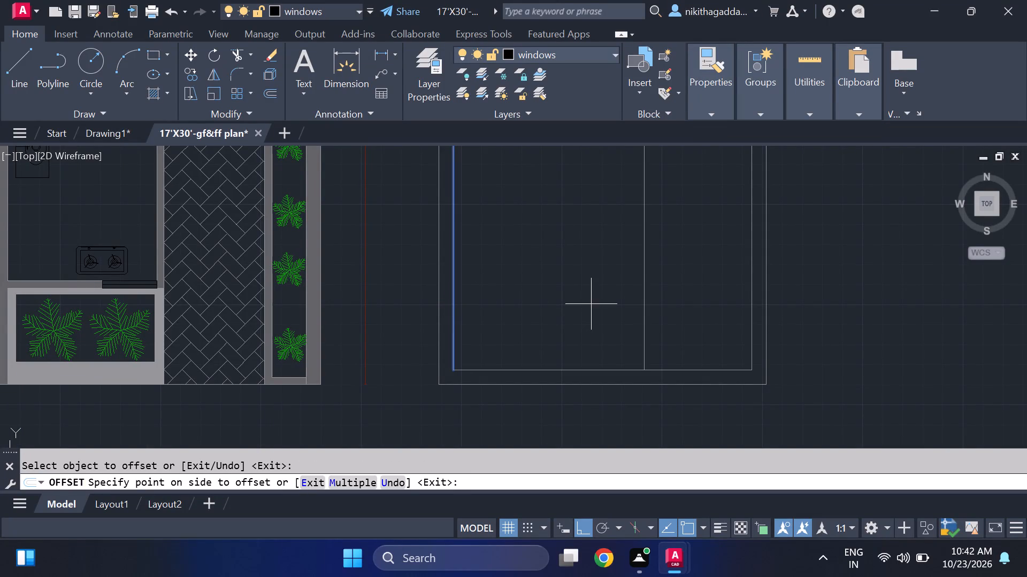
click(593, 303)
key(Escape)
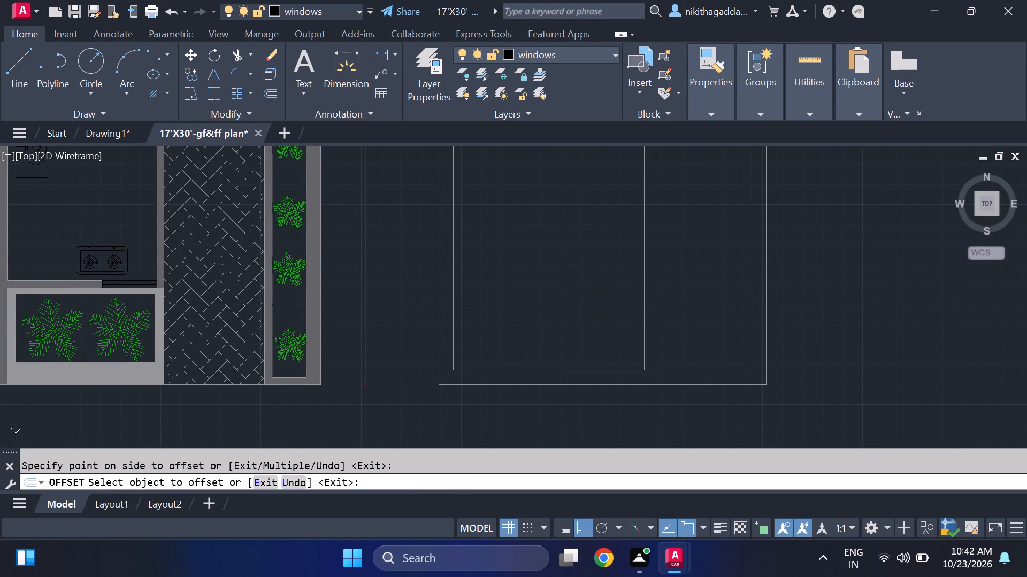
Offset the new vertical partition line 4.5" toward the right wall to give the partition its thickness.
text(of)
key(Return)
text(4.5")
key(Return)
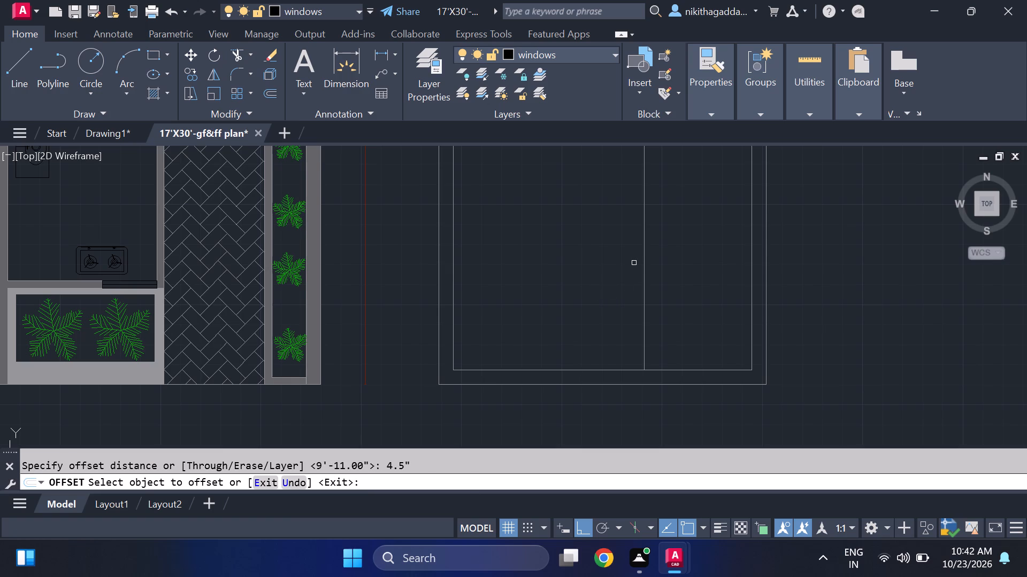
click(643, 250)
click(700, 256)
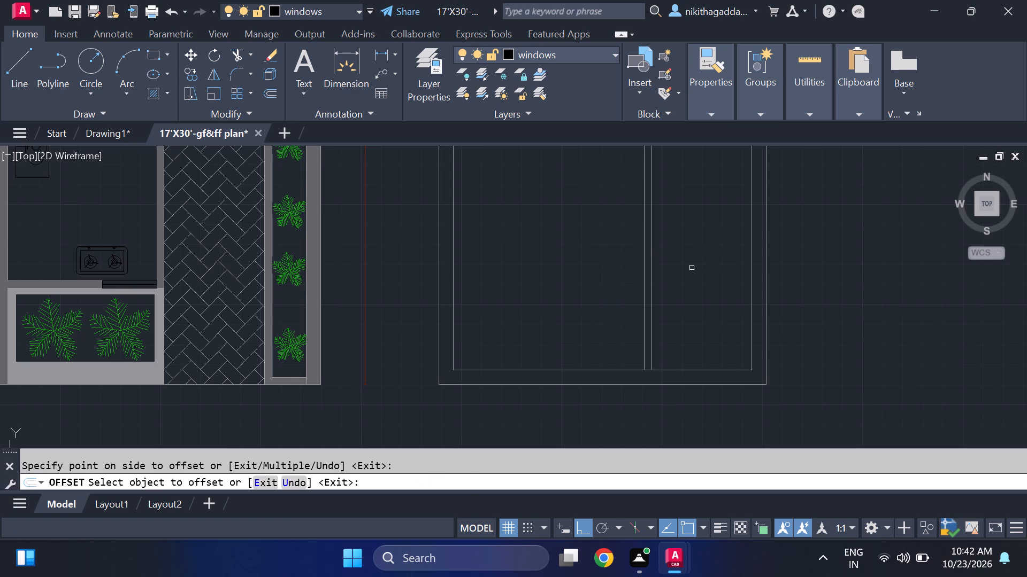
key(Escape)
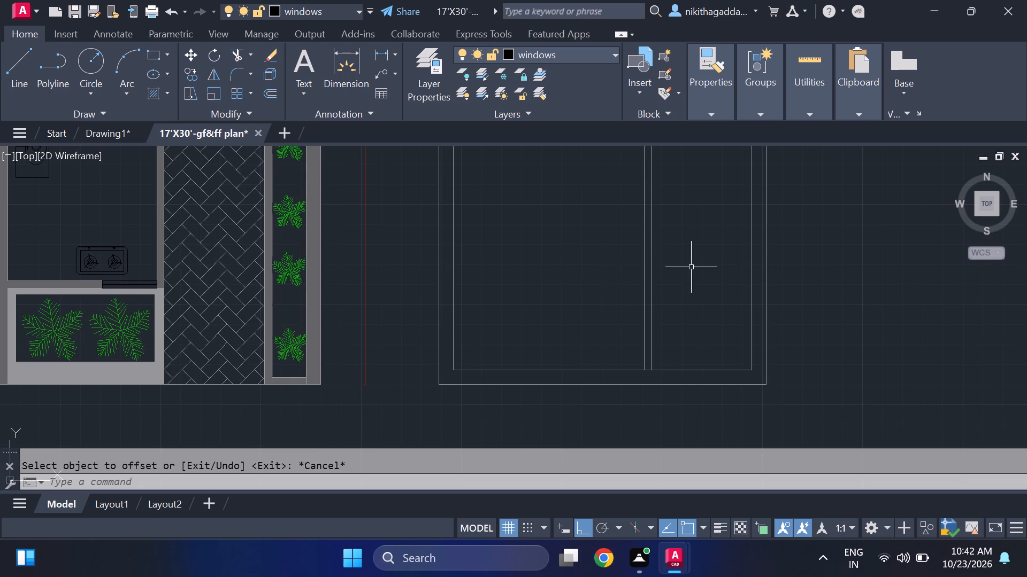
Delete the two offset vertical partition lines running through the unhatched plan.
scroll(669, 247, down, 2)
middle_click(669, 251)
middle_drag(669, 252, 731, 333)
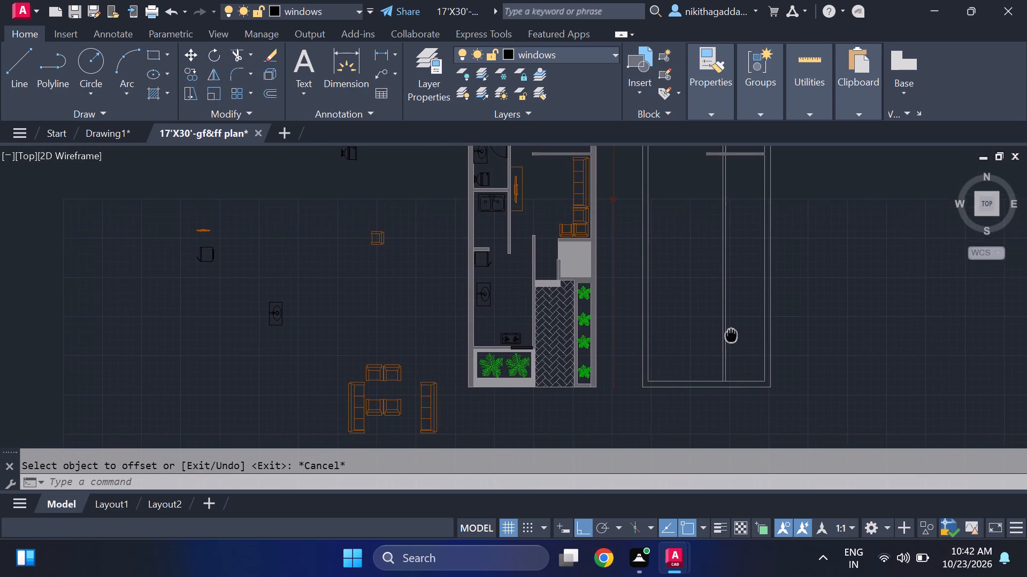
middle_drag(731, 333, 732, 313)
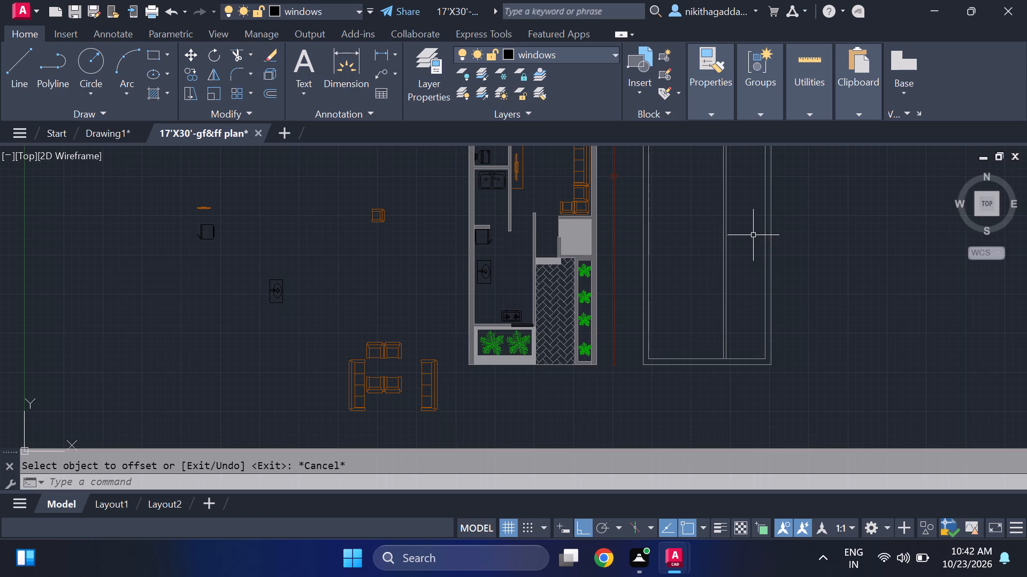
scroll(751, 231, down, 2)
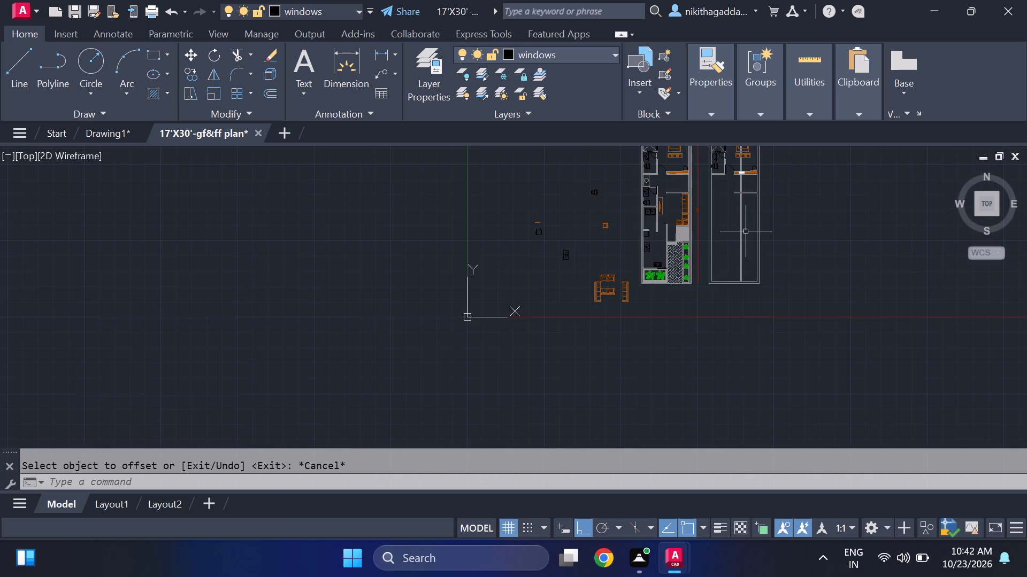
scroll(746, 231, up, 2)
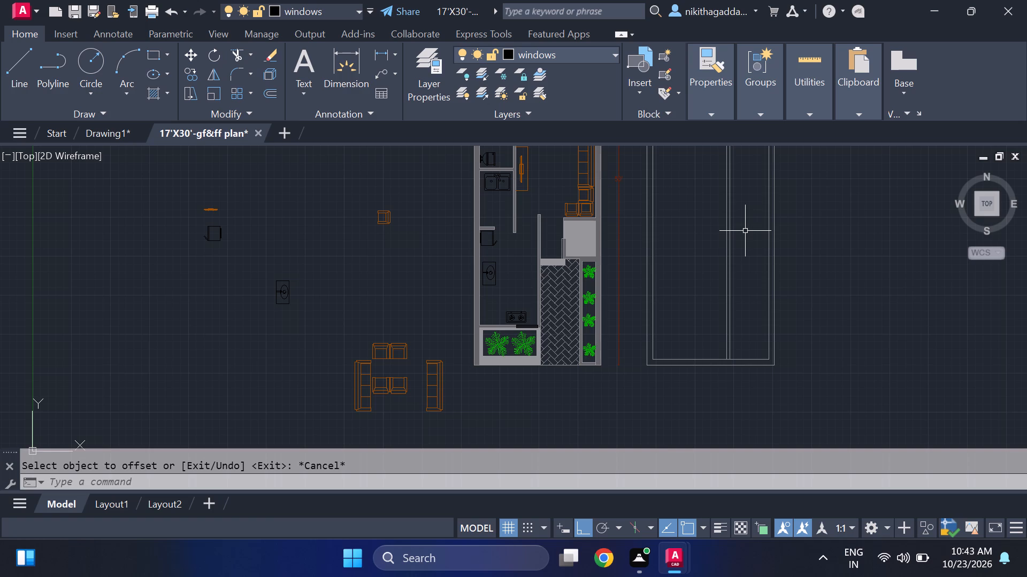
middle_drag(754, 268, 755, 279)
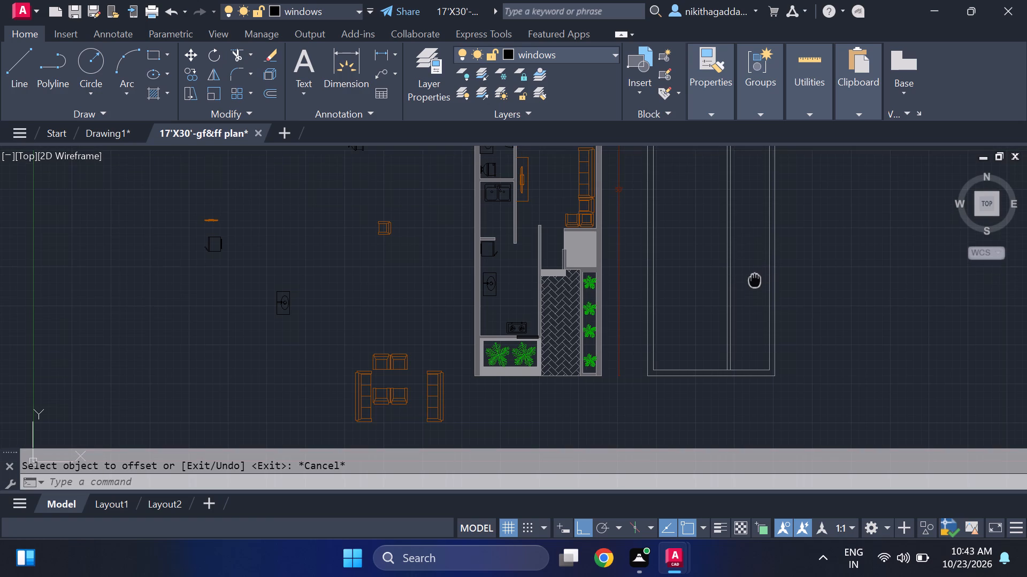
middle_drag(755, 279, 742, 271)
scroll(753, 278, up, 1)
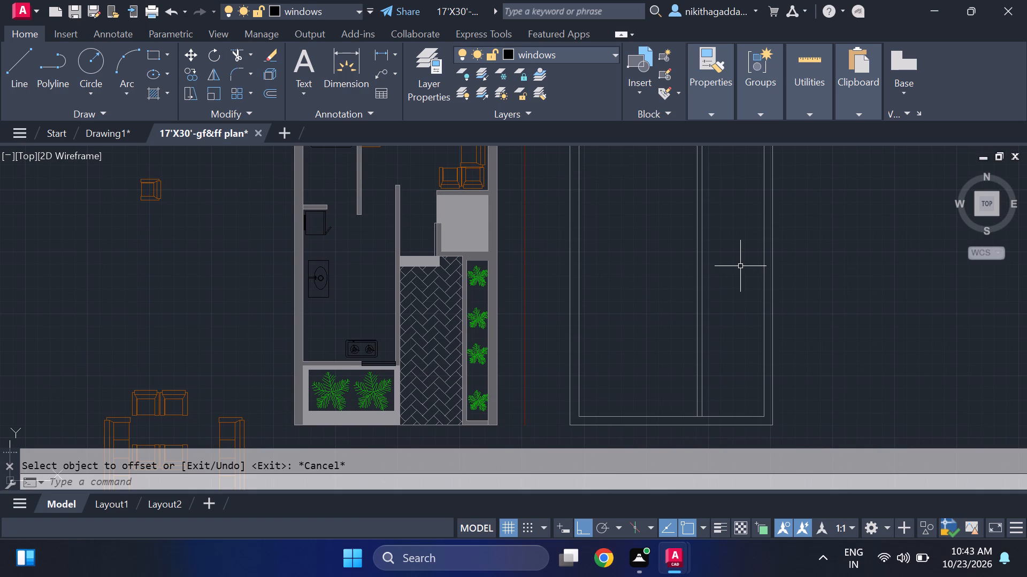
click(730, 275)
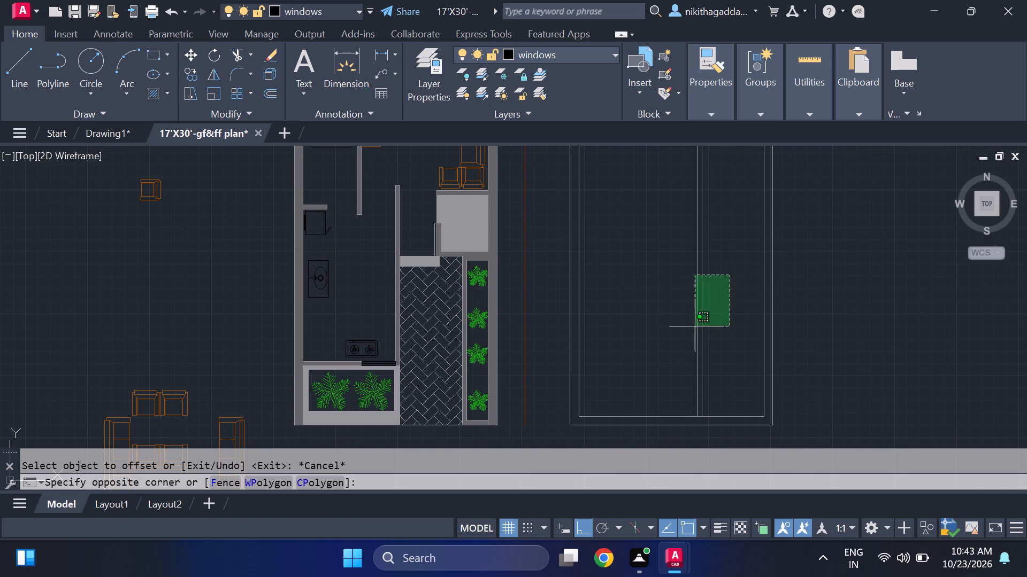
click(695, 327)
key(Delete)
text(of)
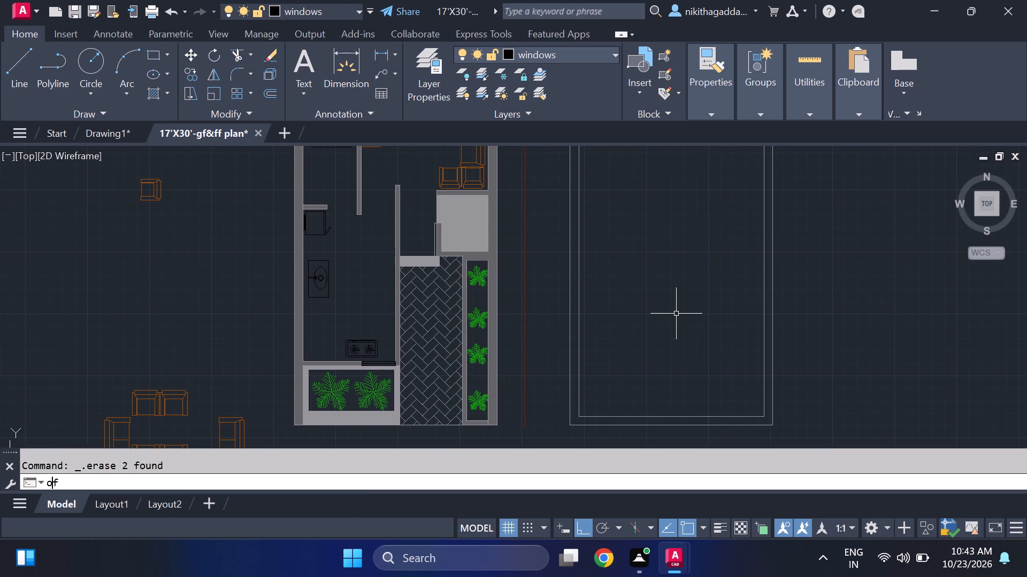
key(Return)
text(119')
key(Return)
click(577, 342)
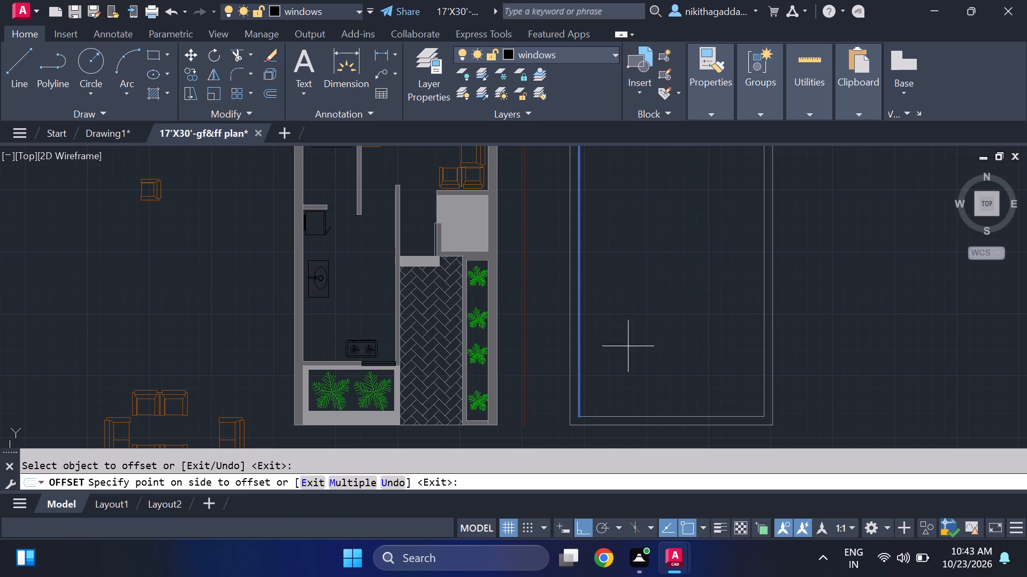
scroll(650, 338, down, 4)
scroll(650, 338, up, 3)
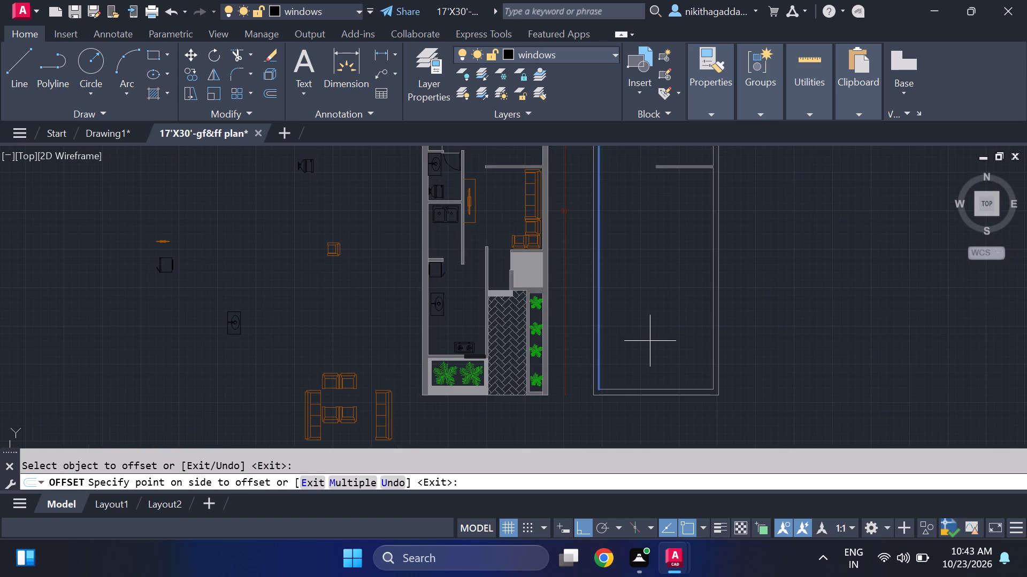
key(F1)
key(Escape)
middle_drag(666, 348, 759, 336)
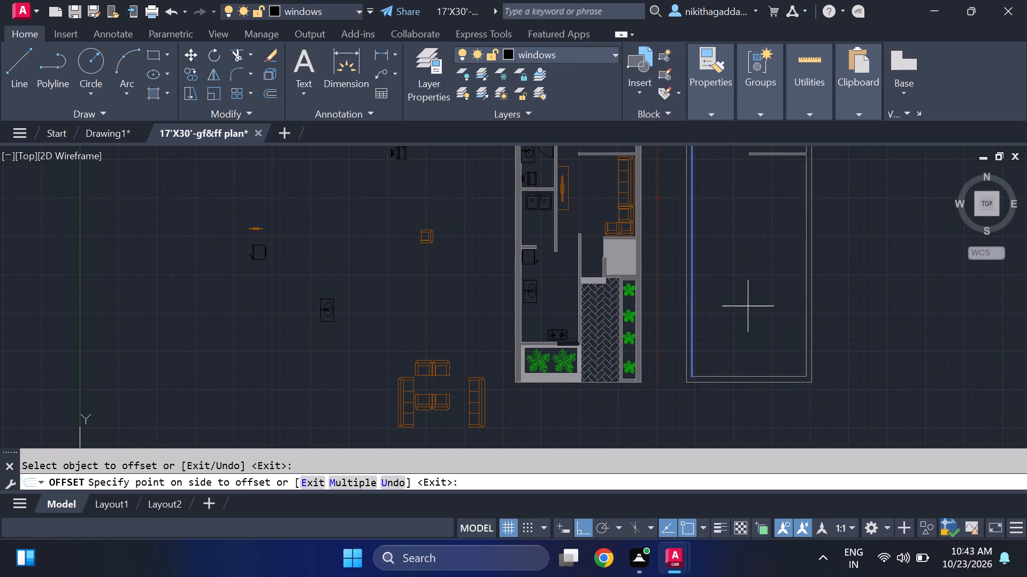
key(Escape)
Offset the unhatched plan's left inner wall line 119" toward the plan's interior.
text(og)
key(BackSpace)
key(f)
key(Return)
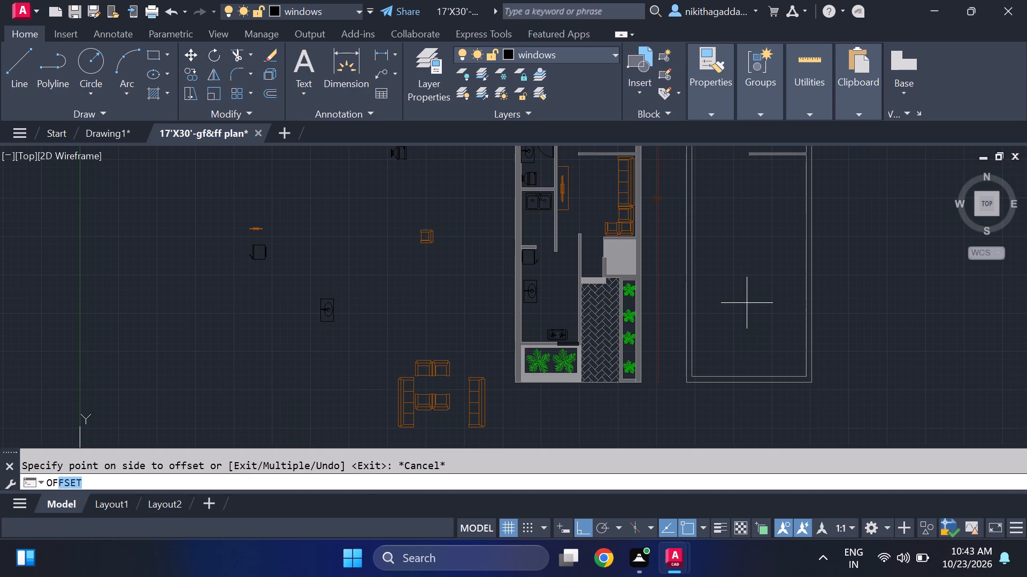
text(11)
key(9)
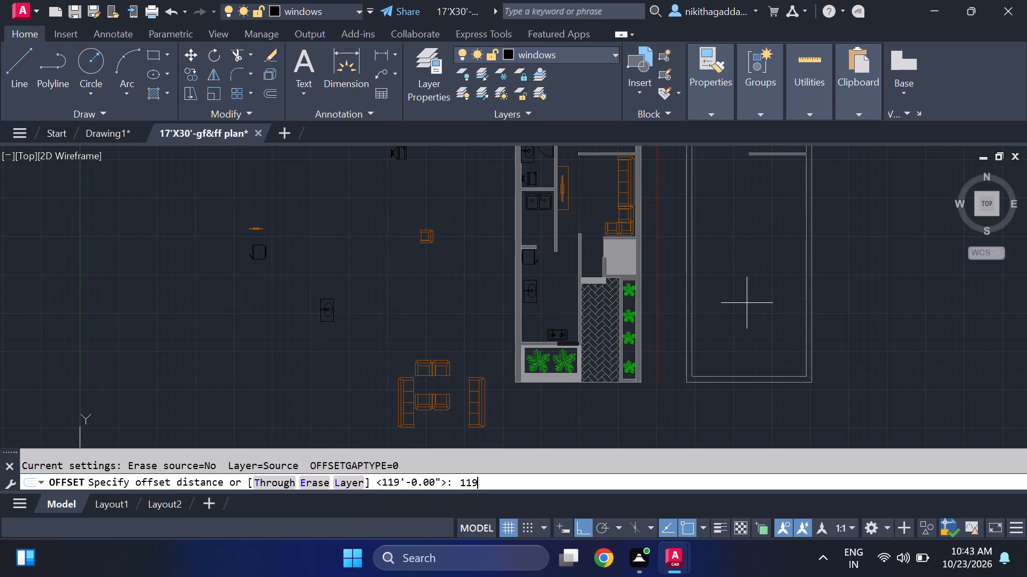
key(shift+quotedbl)
key(Return)
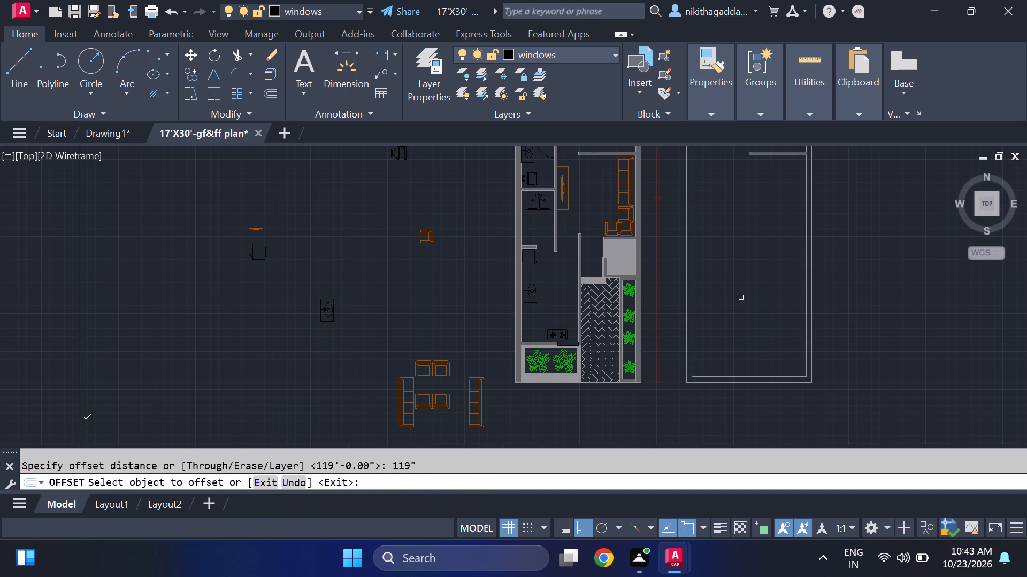
click(691, 318)
click(741, 315)
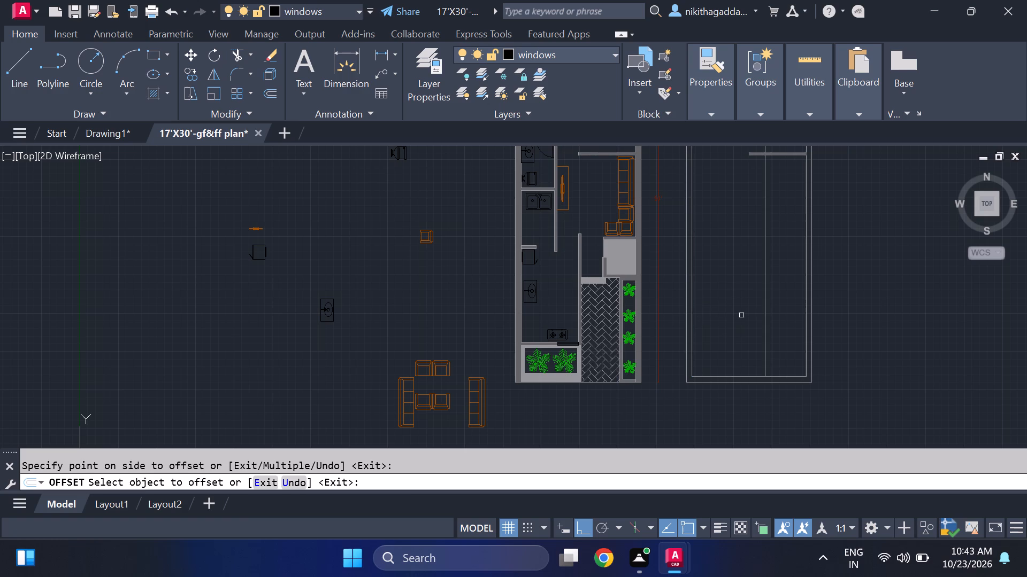
key(Escape)
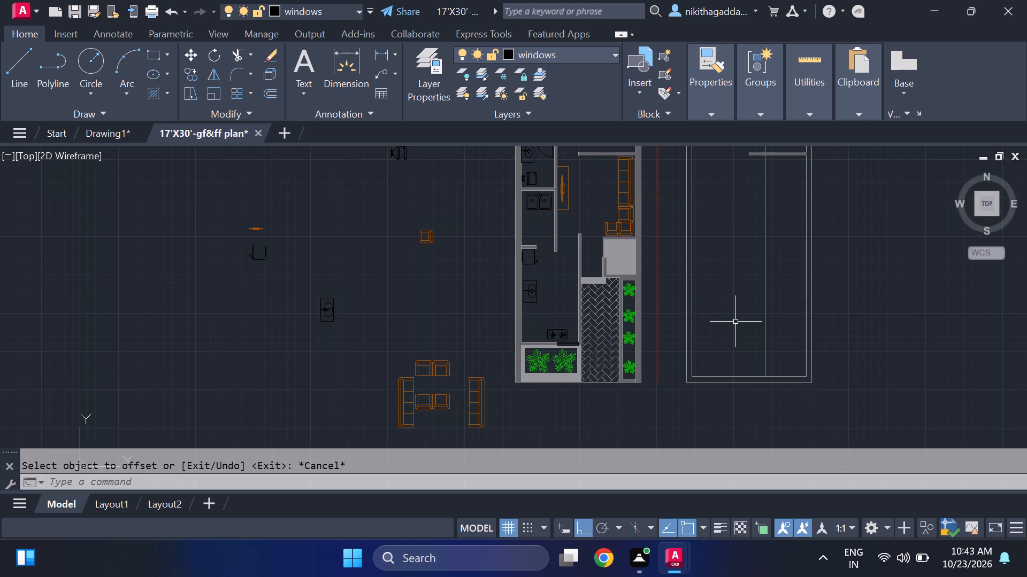
Offset the new vertical partition line 4.5" toward the right wall to give the partition its thickness.
text(of)
key(Return)
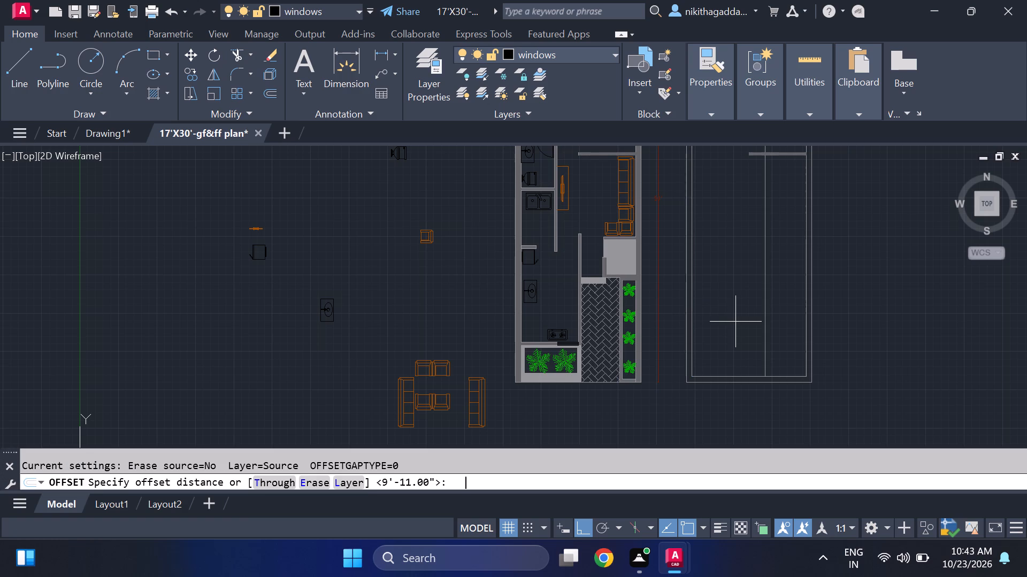
key(4)
text(.5")
key(Return)
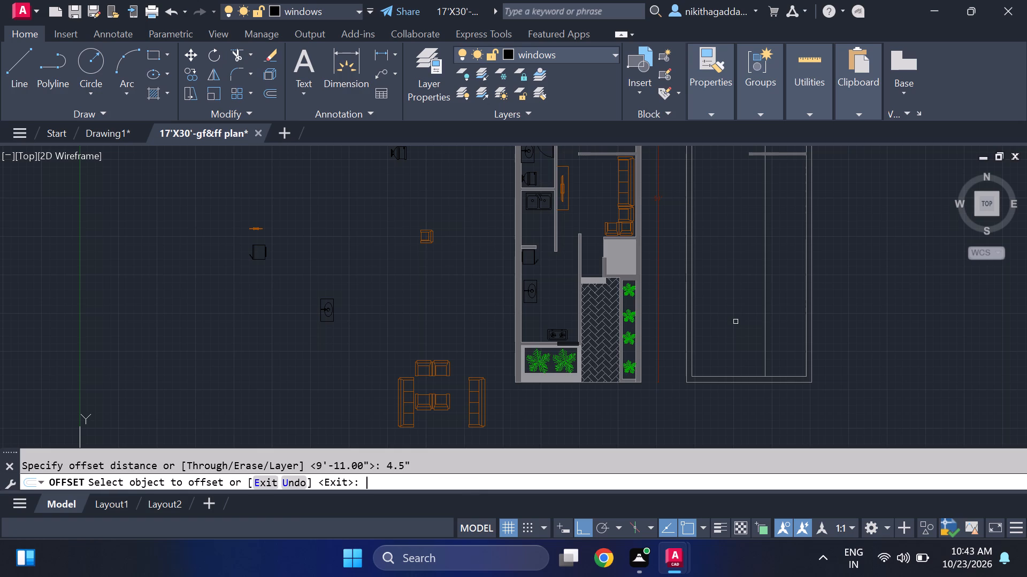
click(764, 294)
click(780, 288)
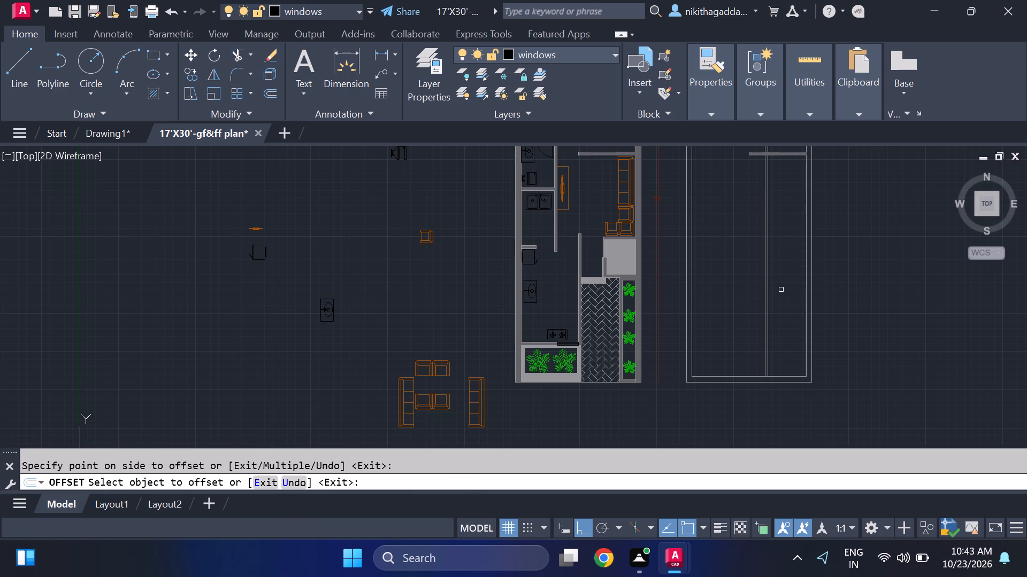
key(Escape)
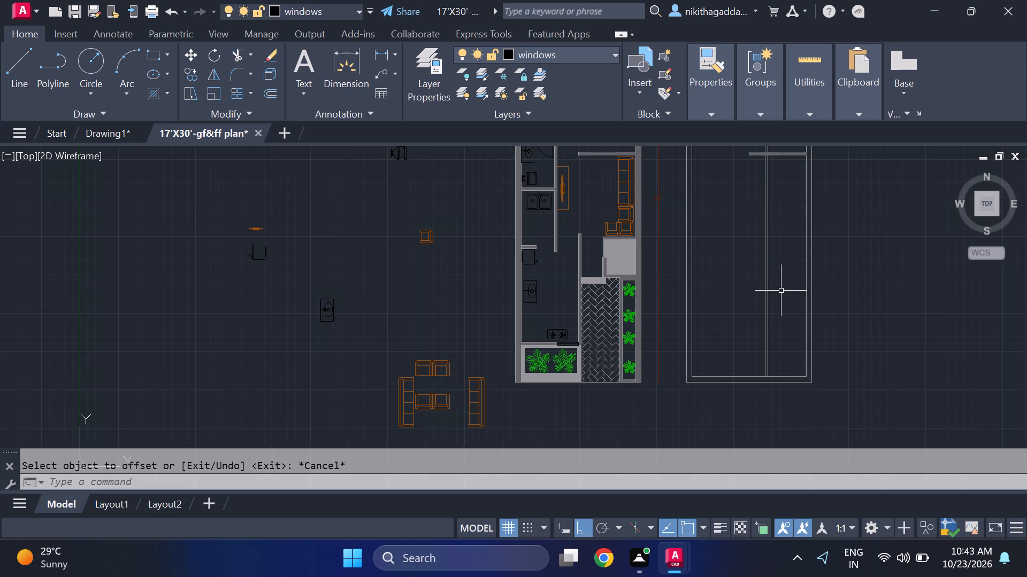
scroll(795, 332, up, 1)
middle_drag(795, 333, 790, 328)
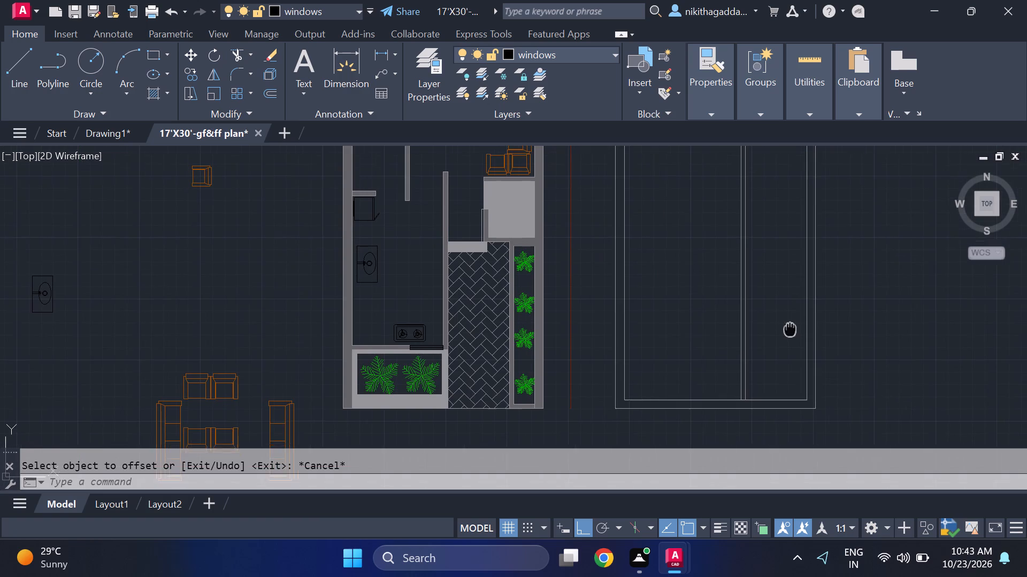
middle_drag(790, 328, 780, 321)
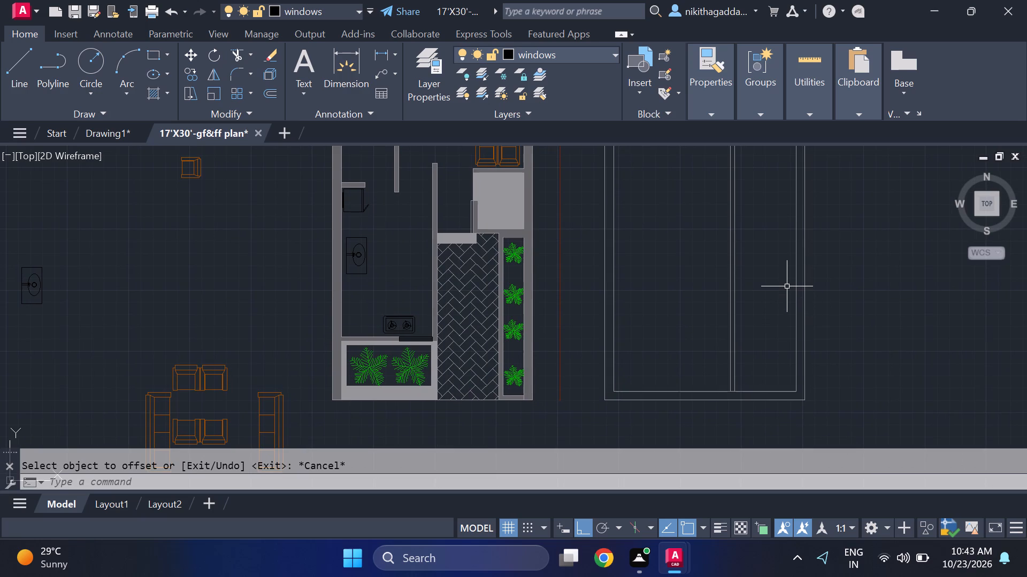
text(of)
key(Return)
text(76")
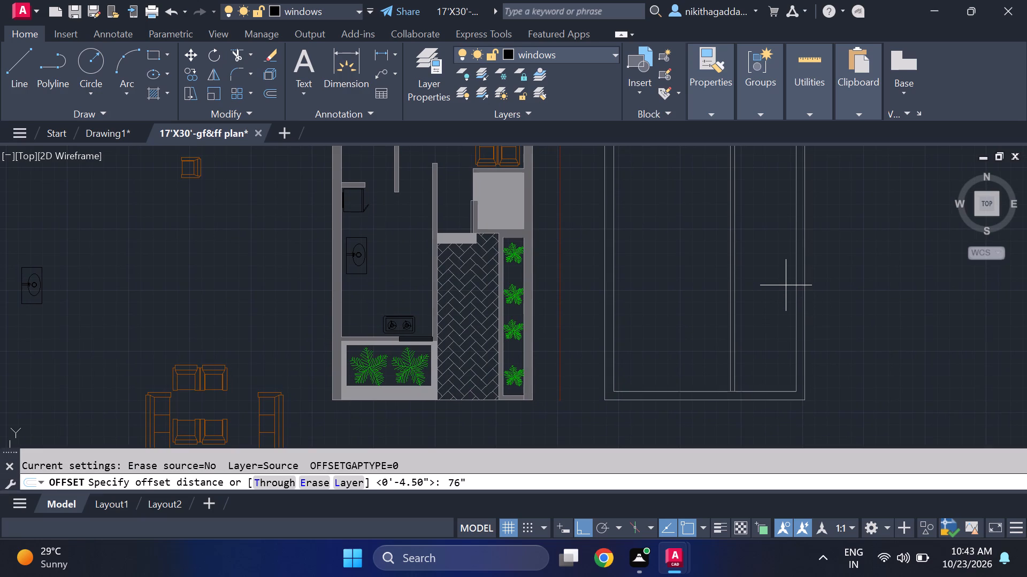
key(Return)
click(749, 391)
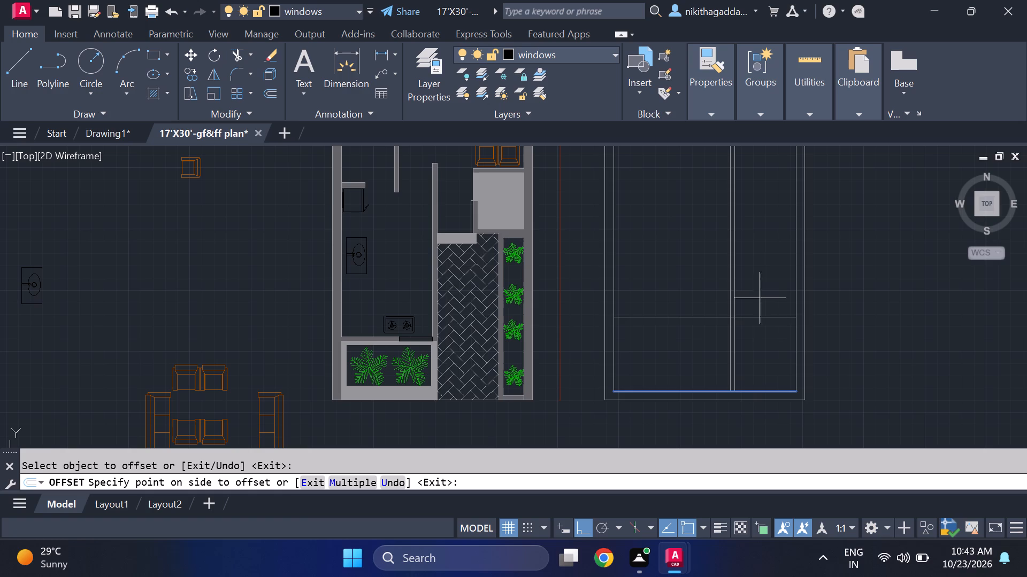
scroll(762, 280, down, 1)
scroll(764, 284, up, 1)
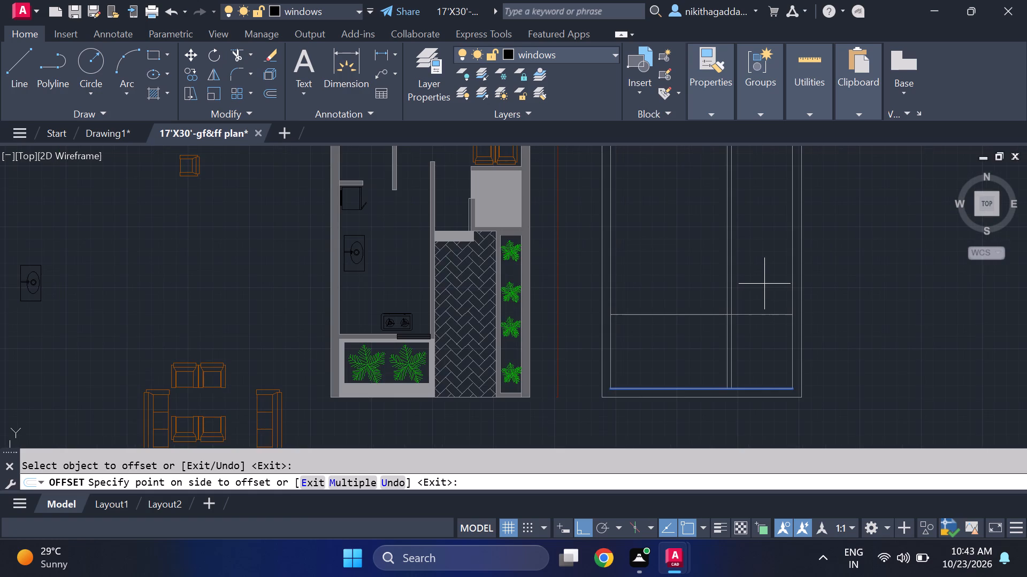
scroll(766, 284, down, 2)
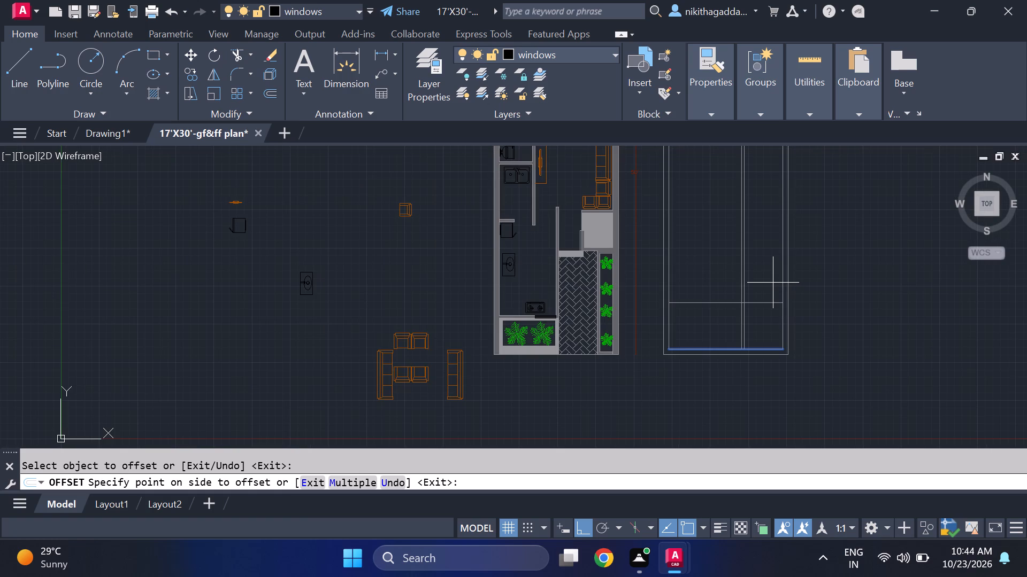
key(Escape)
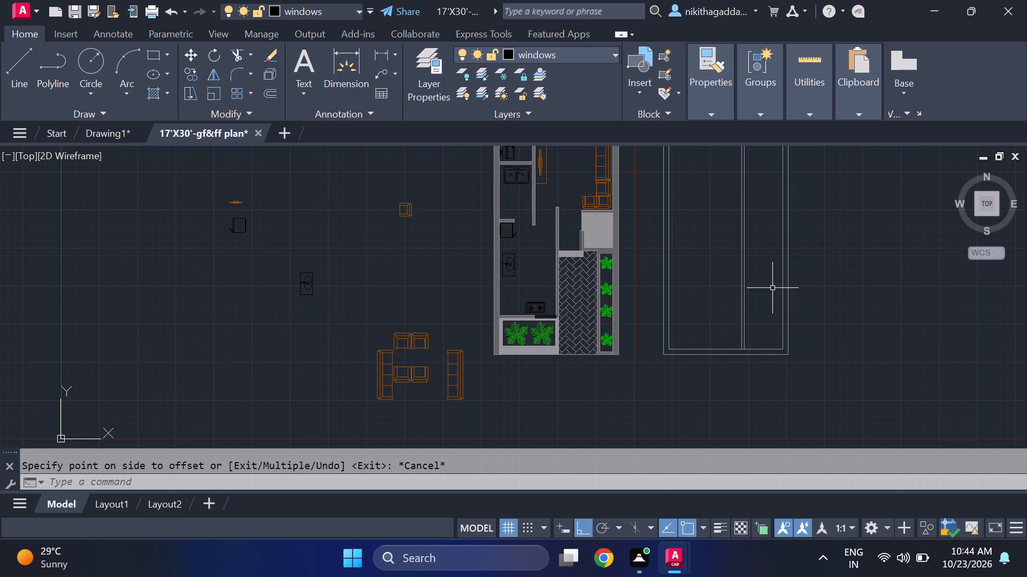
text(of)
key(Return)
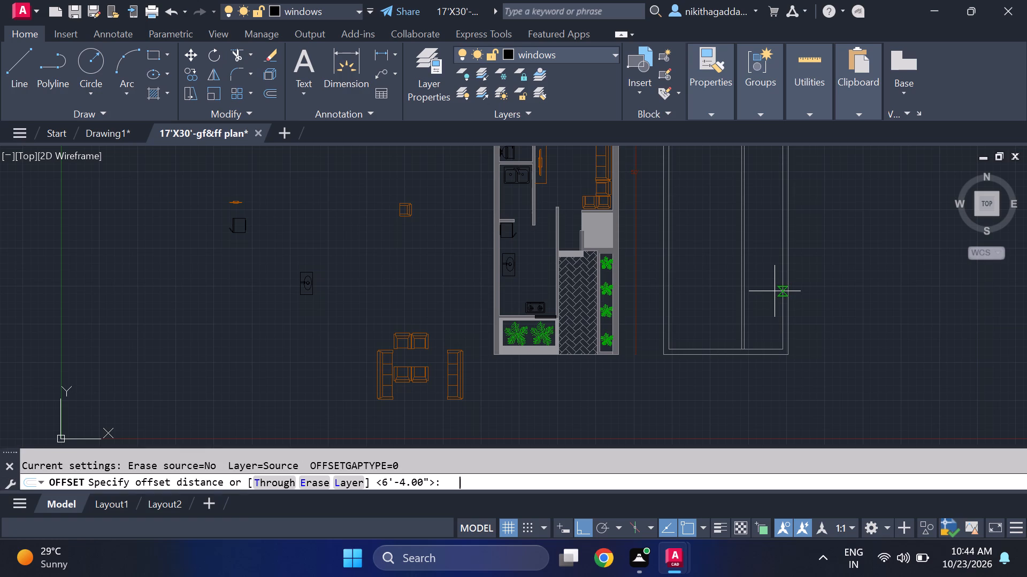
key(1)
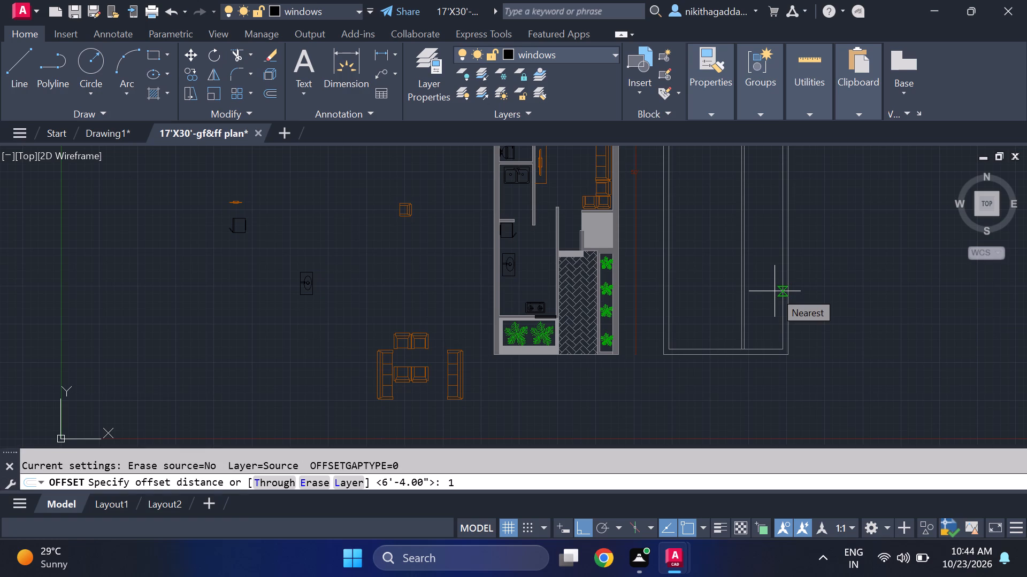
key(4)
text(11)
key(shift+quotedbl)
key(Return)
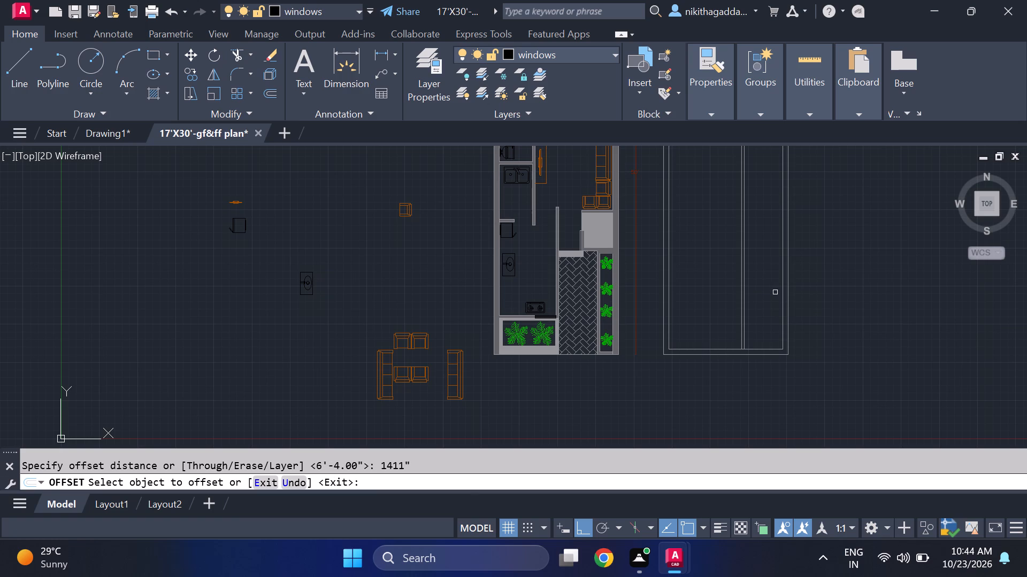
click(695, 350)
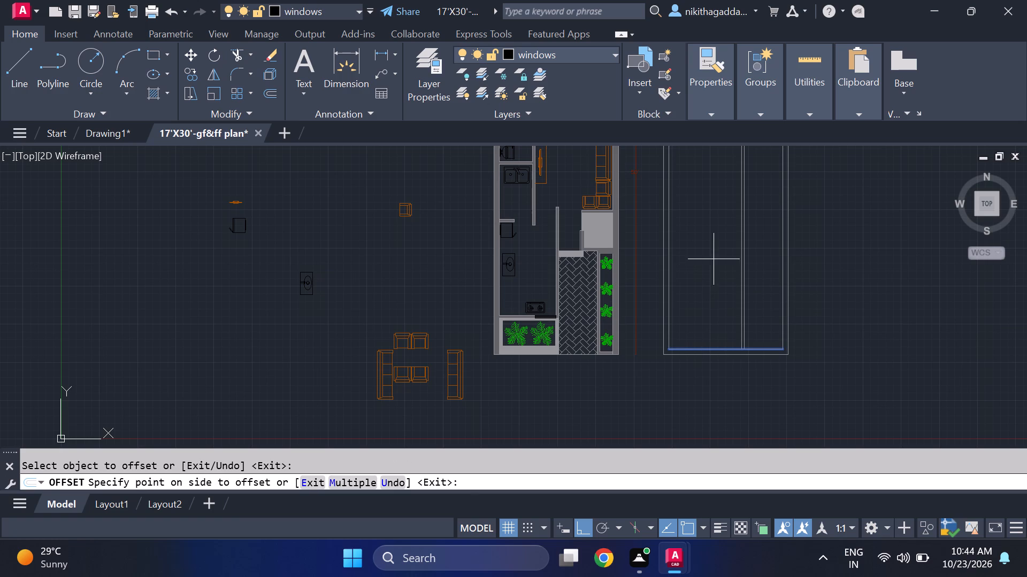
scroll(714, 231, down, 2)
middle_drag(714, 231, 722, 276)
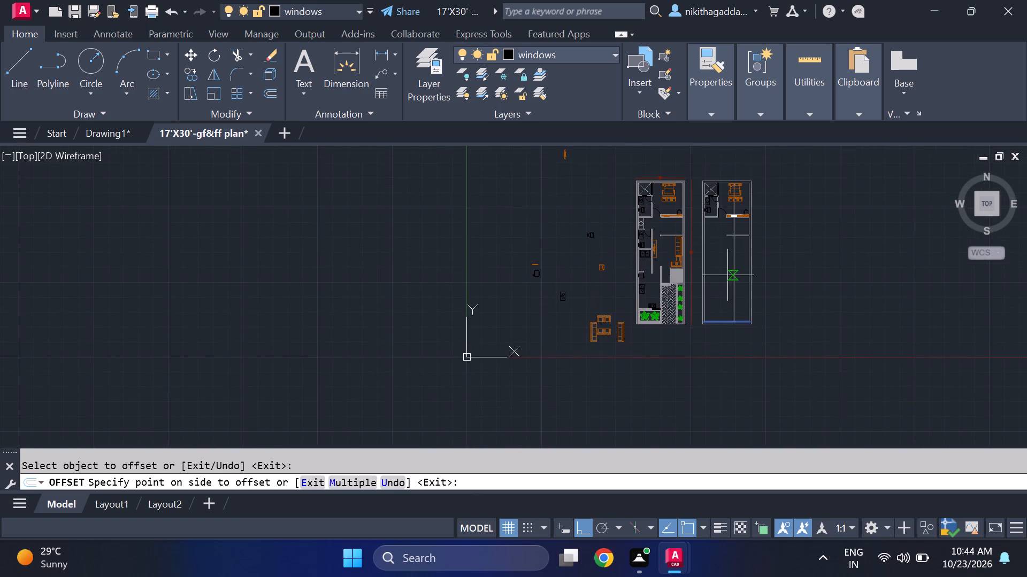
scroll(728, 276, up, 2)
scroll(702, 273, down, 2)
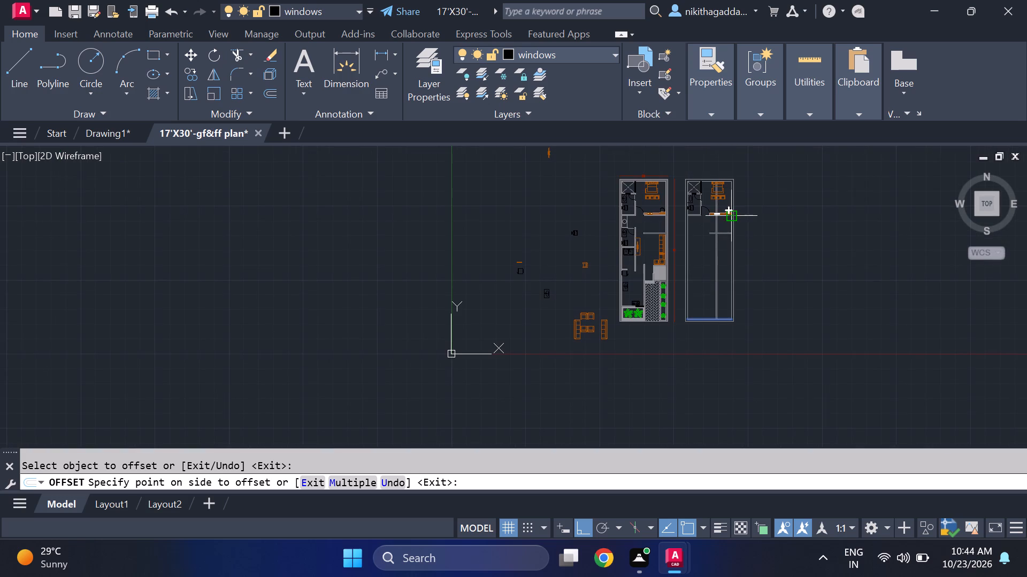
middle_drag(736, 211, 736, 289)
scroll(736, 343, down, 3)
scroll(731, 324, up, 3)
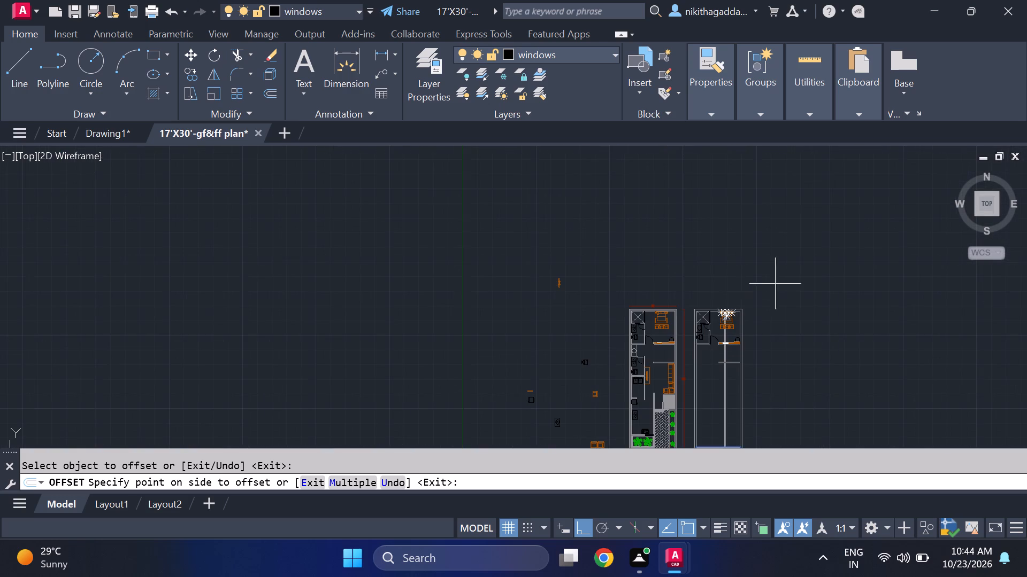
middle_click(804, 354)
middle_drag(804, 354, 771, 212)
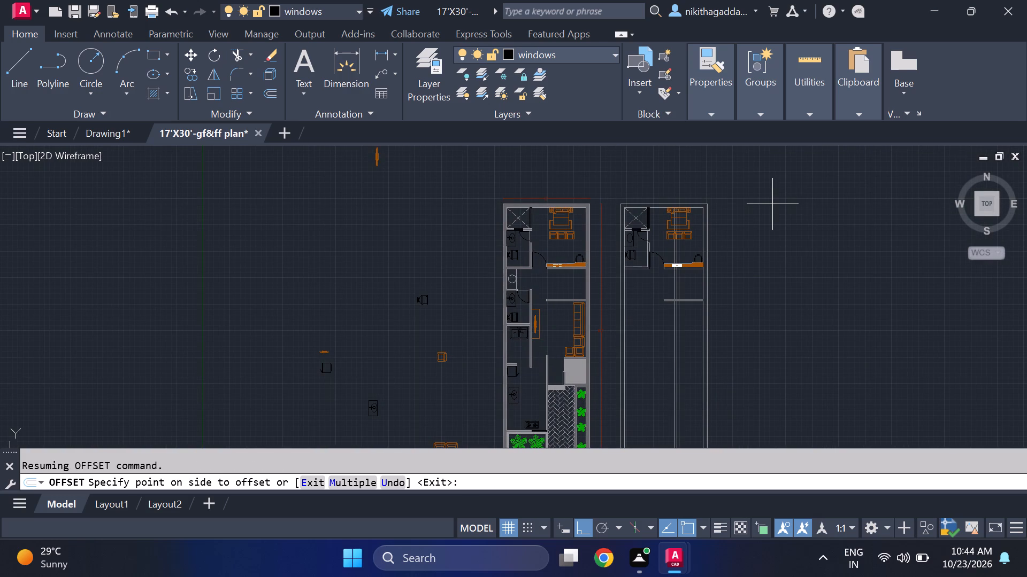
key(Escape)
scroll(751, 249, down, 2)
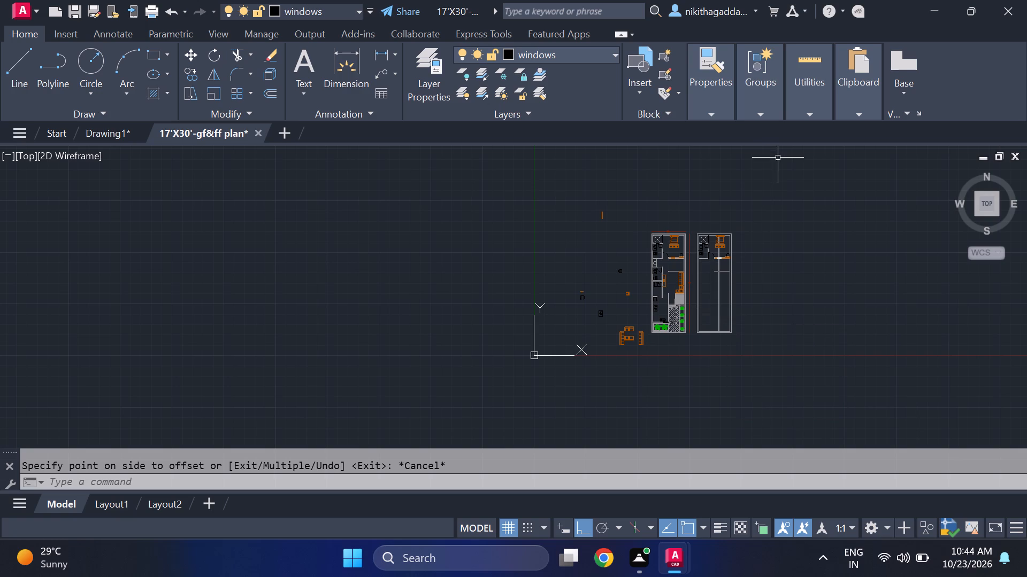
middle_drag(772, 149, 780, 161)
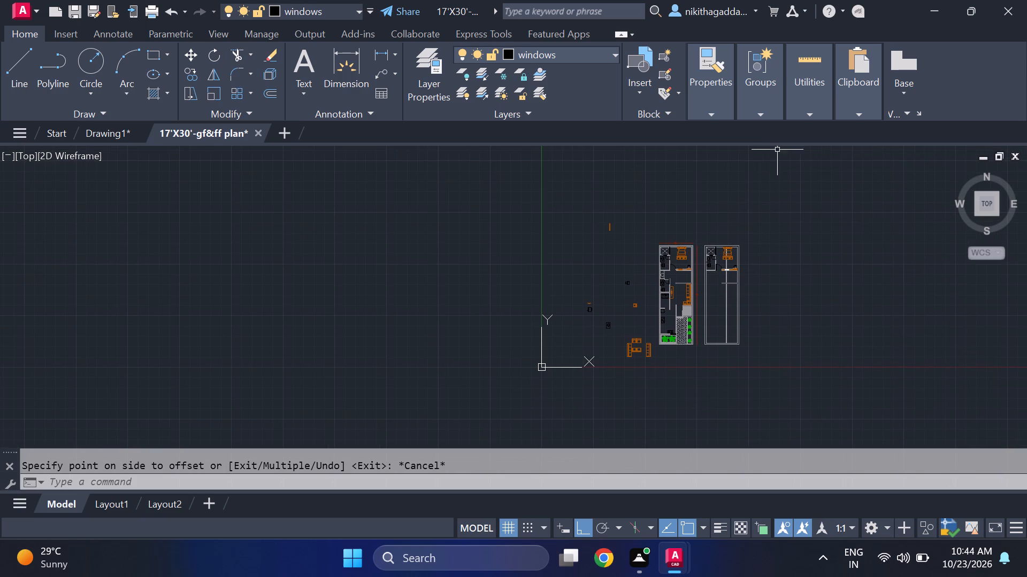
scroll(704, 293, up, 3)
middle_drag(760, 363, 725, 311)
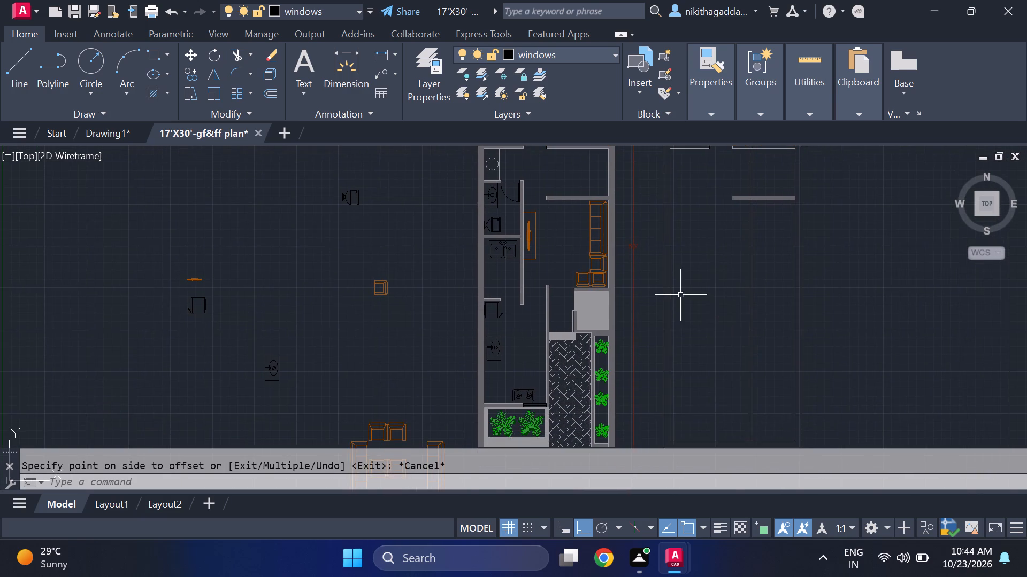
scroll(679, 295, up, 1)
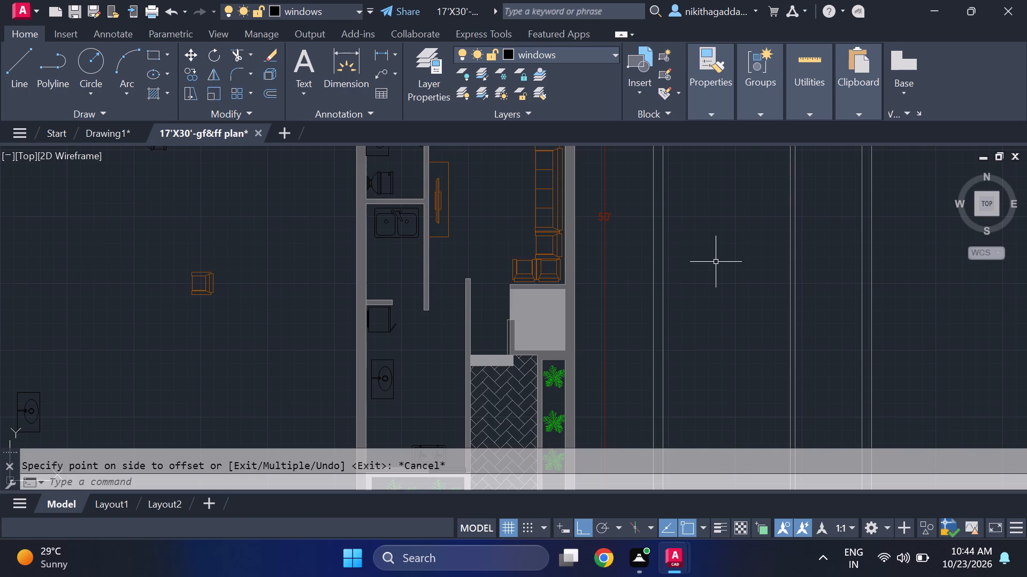
Extend both edges of the hatched plan's horizontal wall below the sofas across to the inner face of the unhatched plan's left wall.
scroll(716, 262, down, 1)
text(ex)
key(Return)
scroll(647, 275, up, 4)
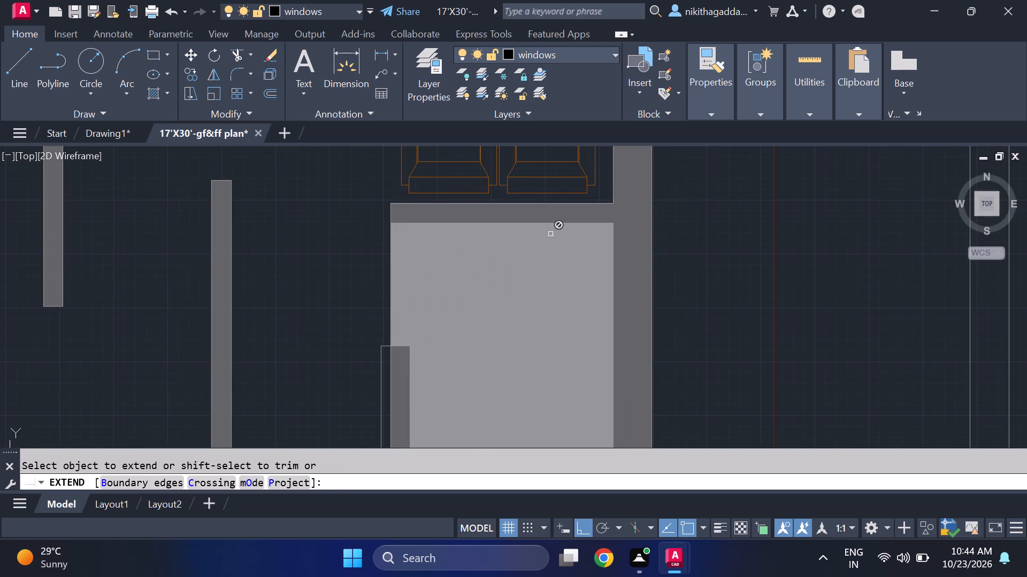
click(603, 204)
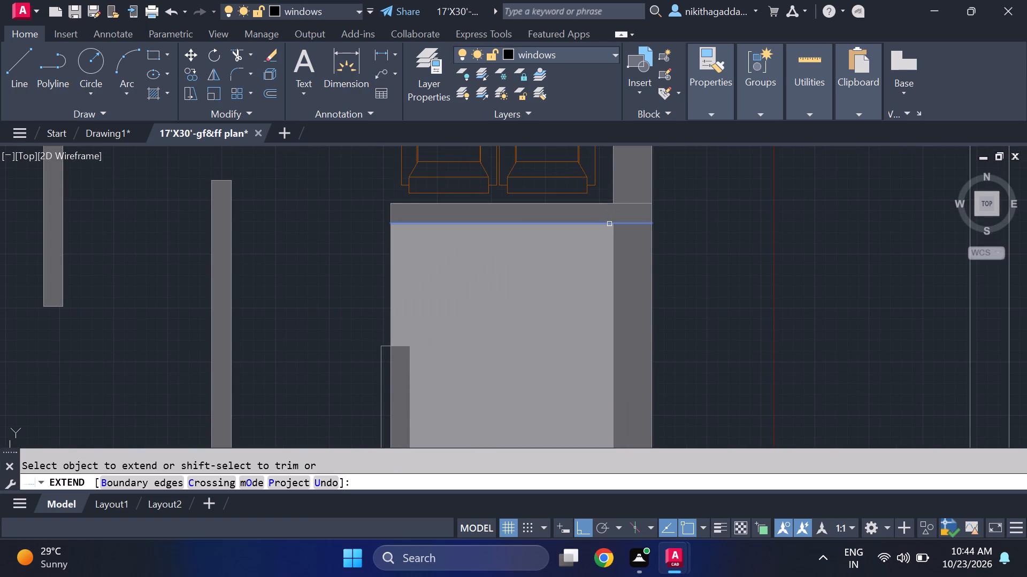
click(609, 224)
click(642, 204)
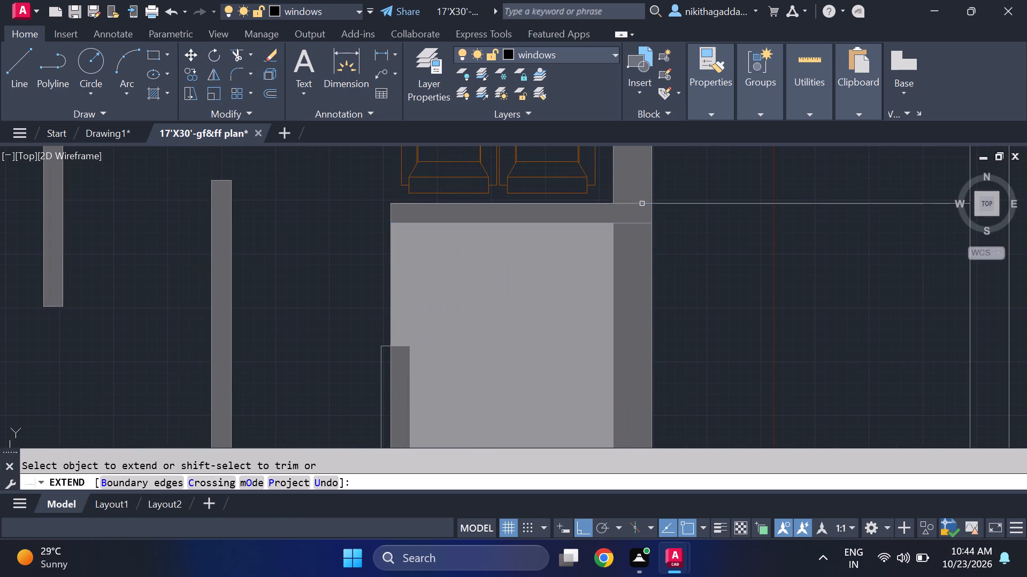
click(642, 223)
scroll(716, 250, down, 2)
scroll(781, 244, up, 2)
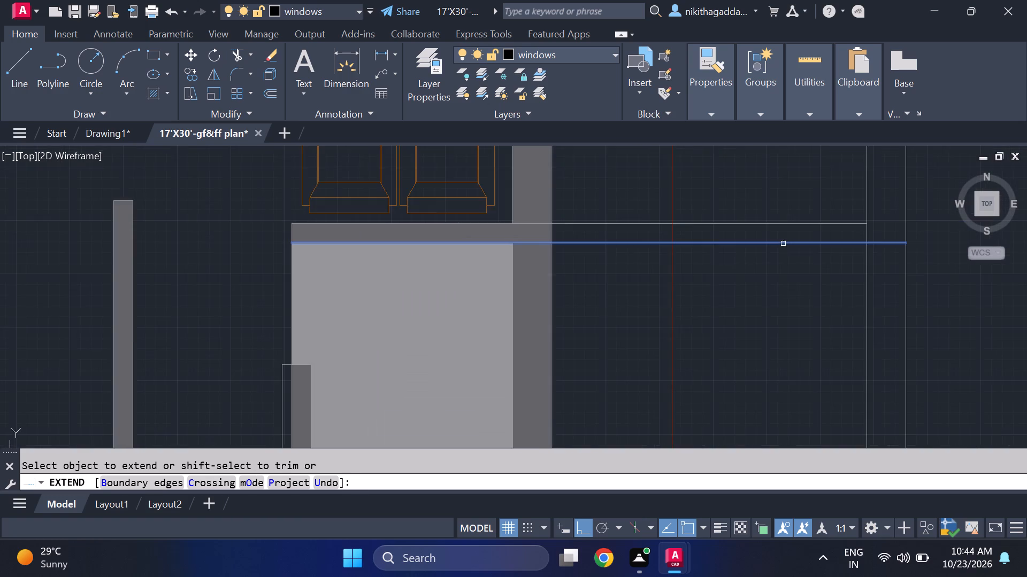
scroll(785, 246, down, 4)
scroll(791, 249, up, 3)
click(794, 235)
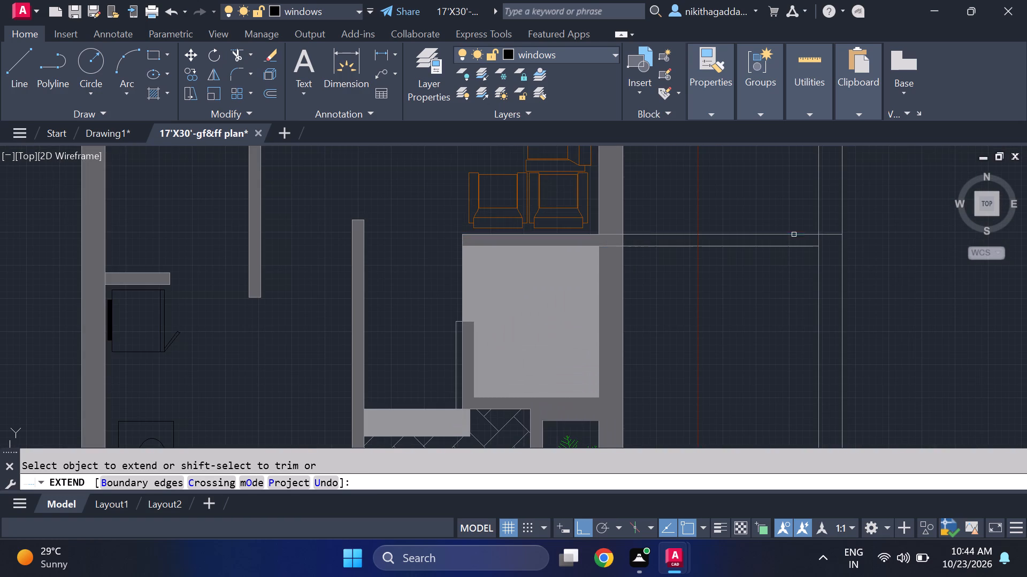
click(802, 245)
click(795, 234)
click(815, 248)
middle_drag(809, 262, 602, 295)
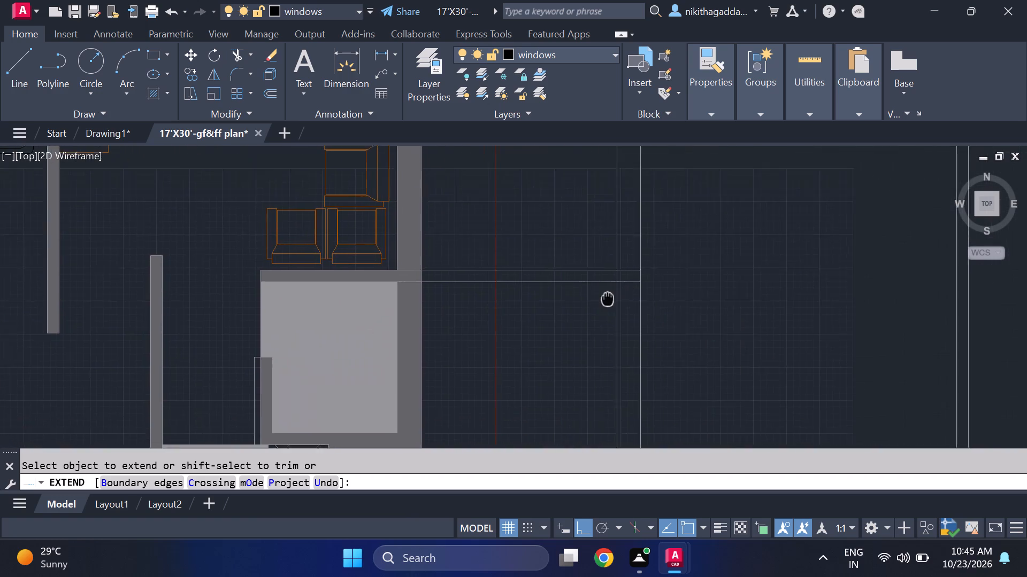
middle_drag(602, 295, 477, 261)
scroll(477, 260, down, 2)
scroll(482, 240, up, 3)
click(448, 268)
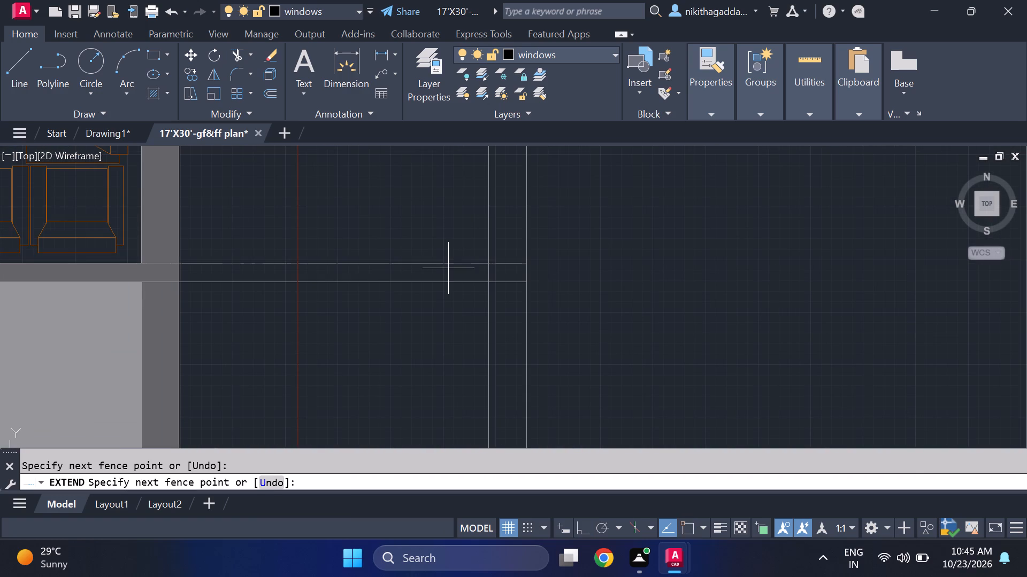
key(Escape)
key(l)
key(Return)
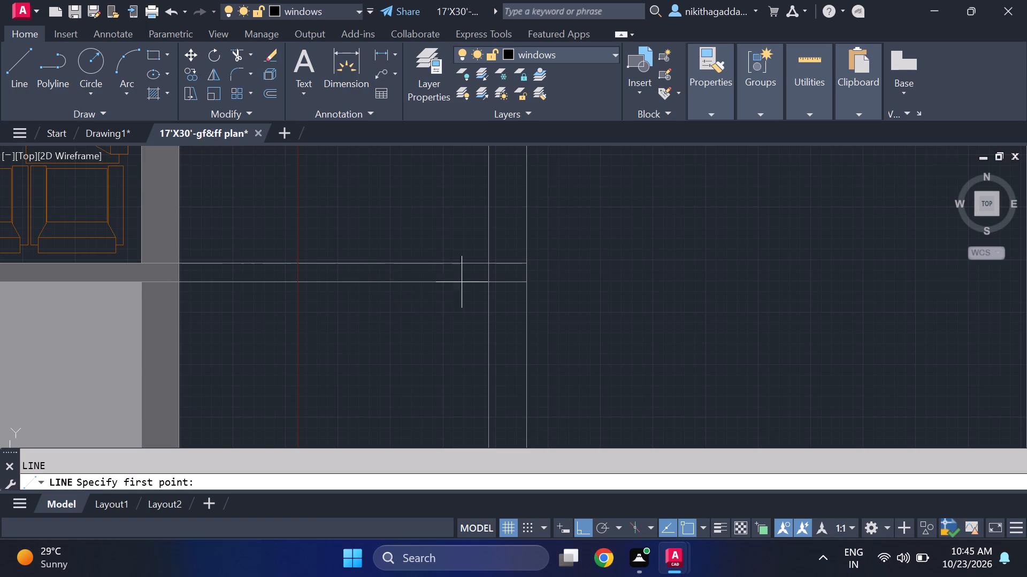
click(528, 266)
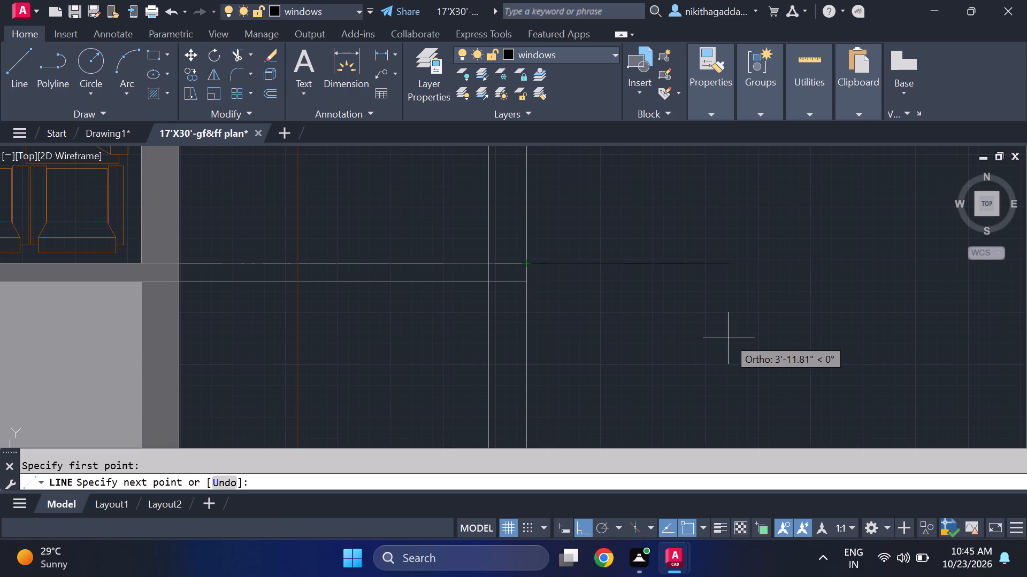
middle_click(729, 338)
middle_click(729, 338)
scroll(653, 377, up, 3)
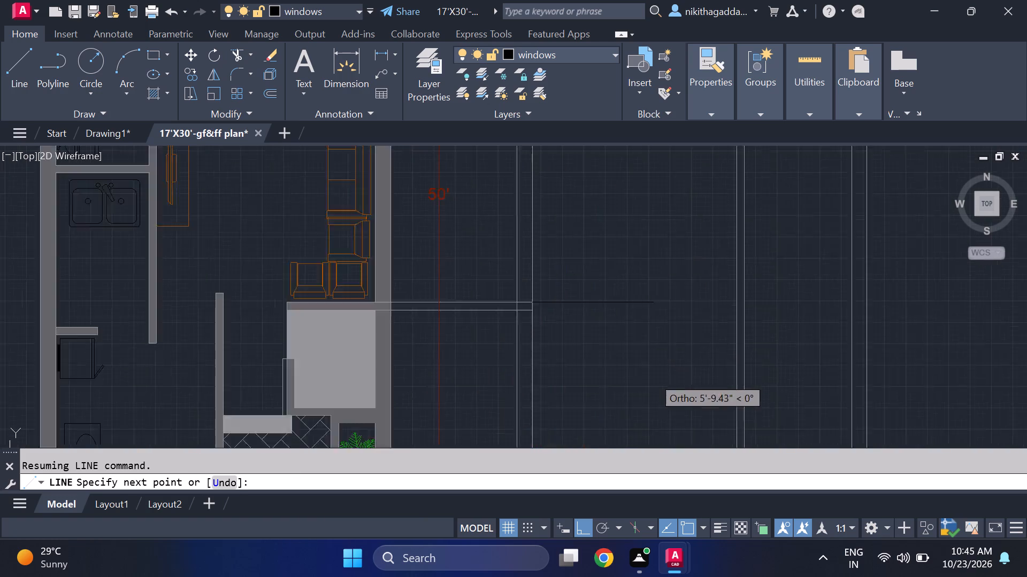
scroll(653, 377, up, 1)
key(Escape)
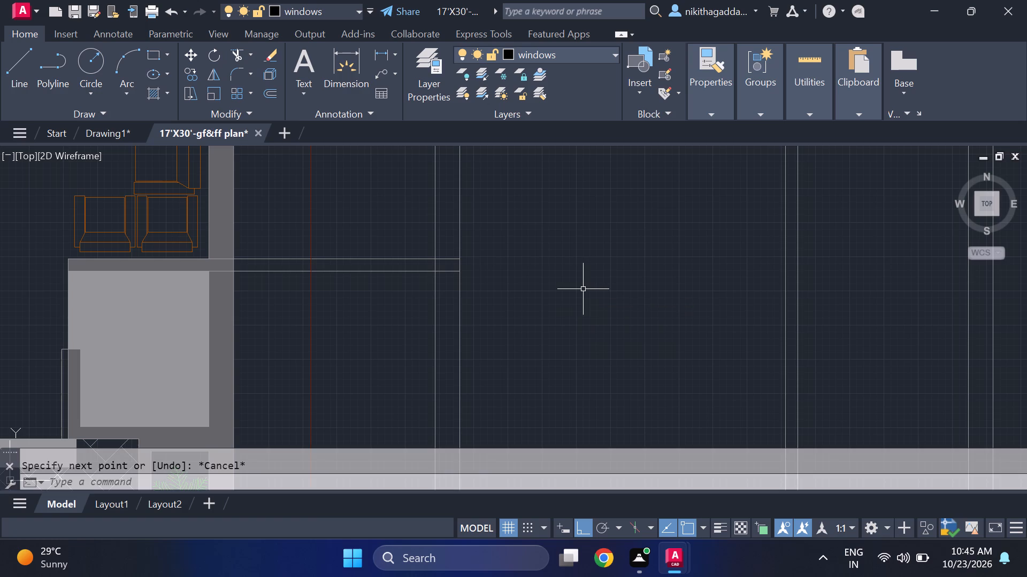
On the walls layer, draw a horizontal line from the upper extended line's end to the inner face of the unhatched plan's right wall.
click(610, 52)
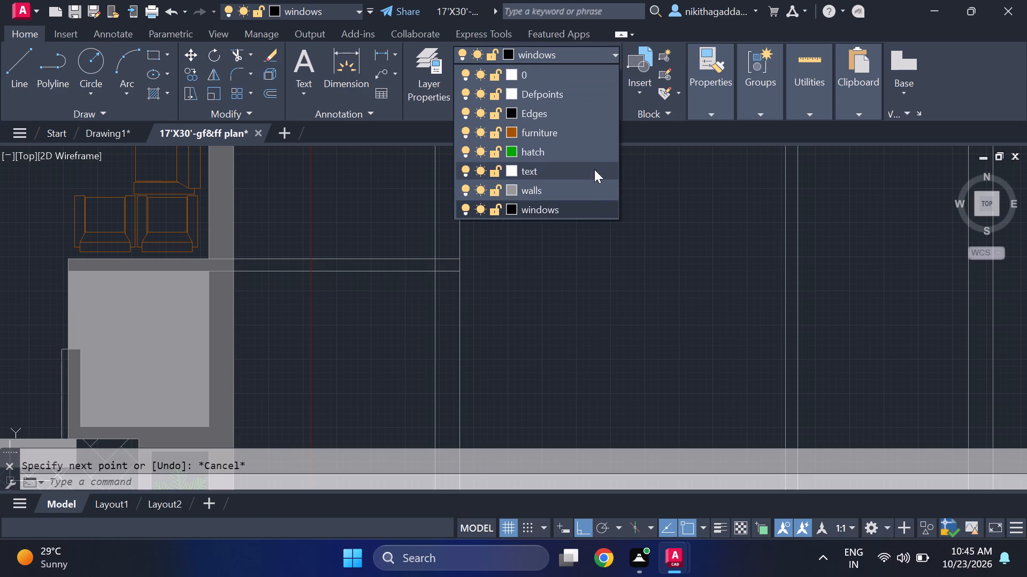
click(574, 191)
key(l)
key(Return)
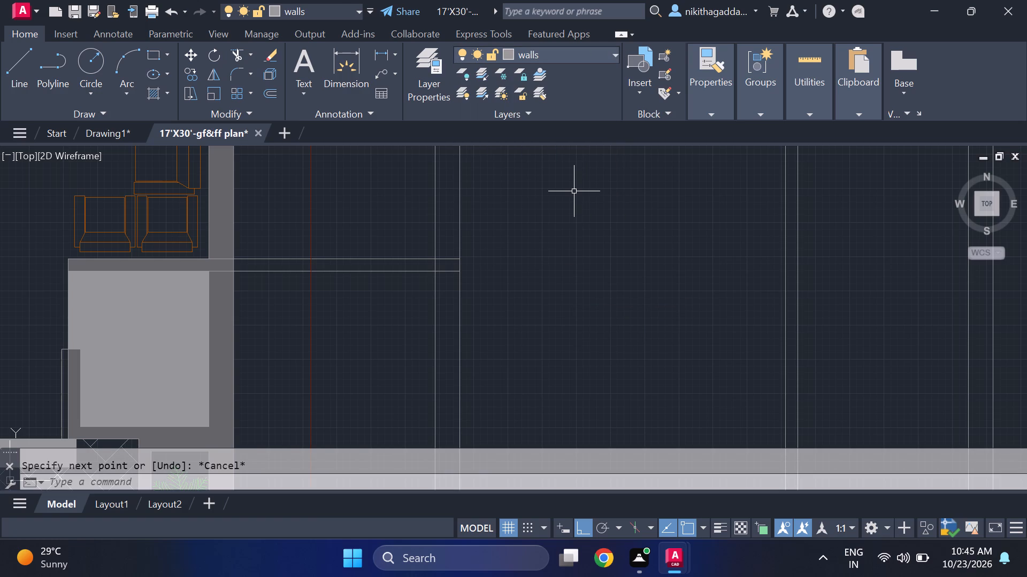
click(465, 256)
middle_drag(846, 326, 792, 314)
middle_drag(689, 292, 664, 287)
middle_drag(658, 285, 599, 280)
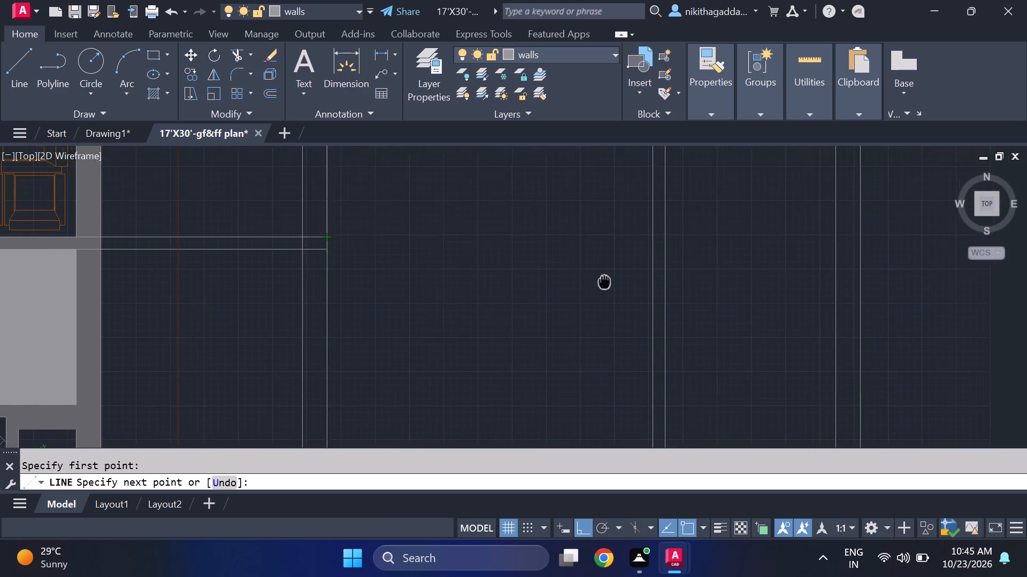
middle_drag(599, 280, 338, 302)
scroll(332, 306, down, 2)
scroll(401, 285, up, 3)
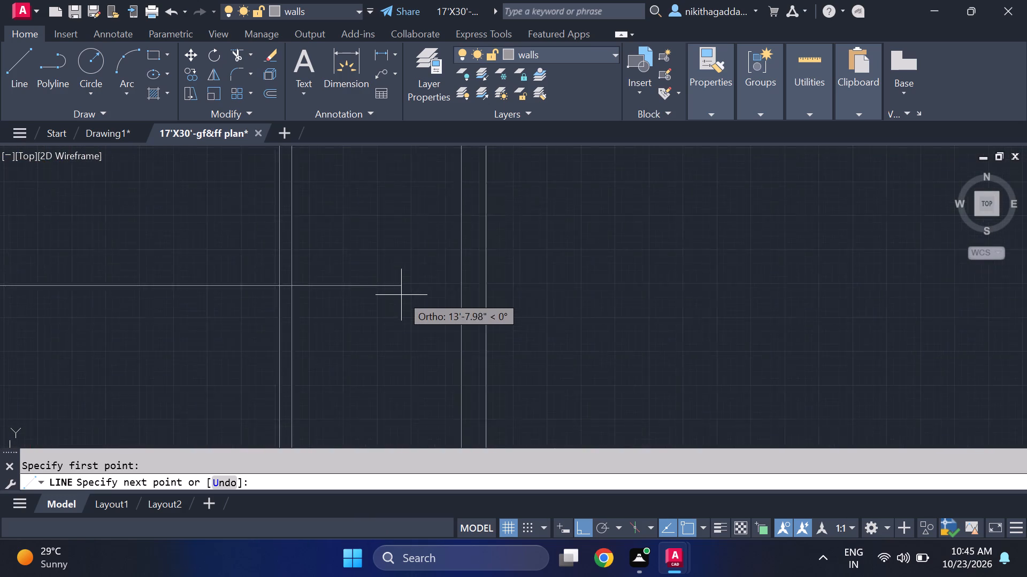
middle_drag(412, 298, 423, 301)
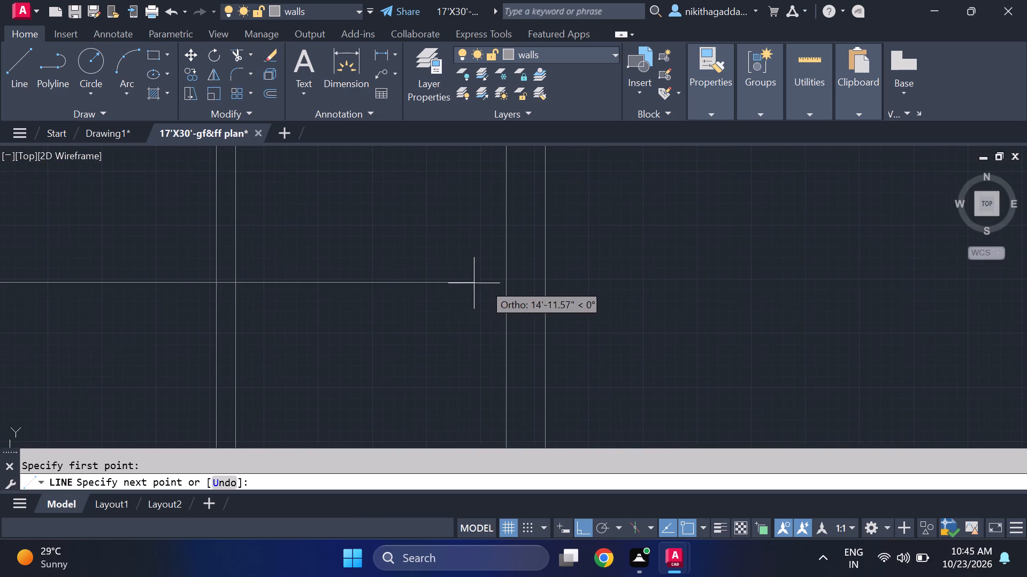
drag(508, 283, 517, 279)
scroll(763, 278, down, 3)
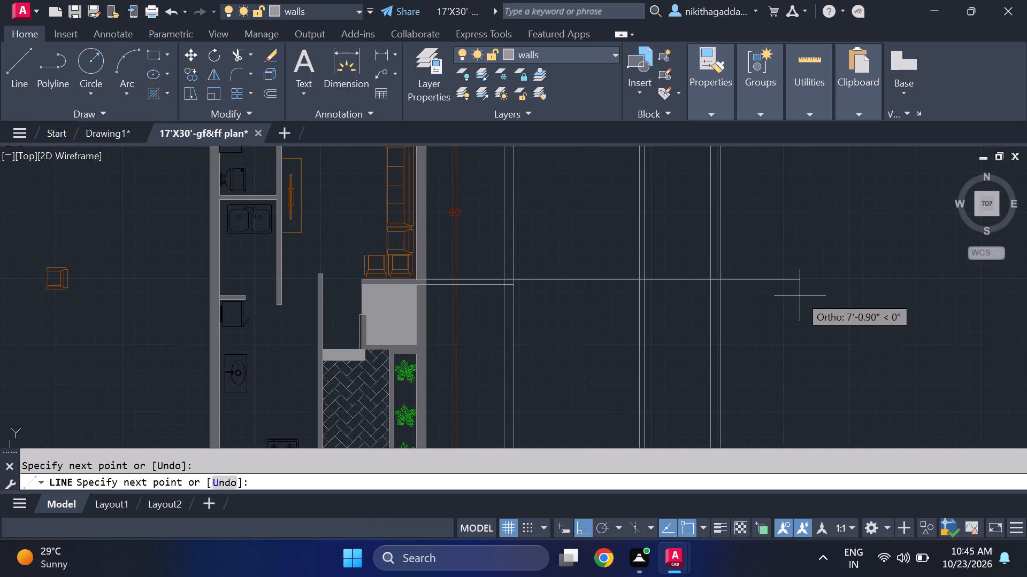
key(Escape)
Draw a parallel horizontal line from the lower extended line's end to the inner face of the unhatched plan's right wall.
key(space)
scroll(790, 286, down, 3)
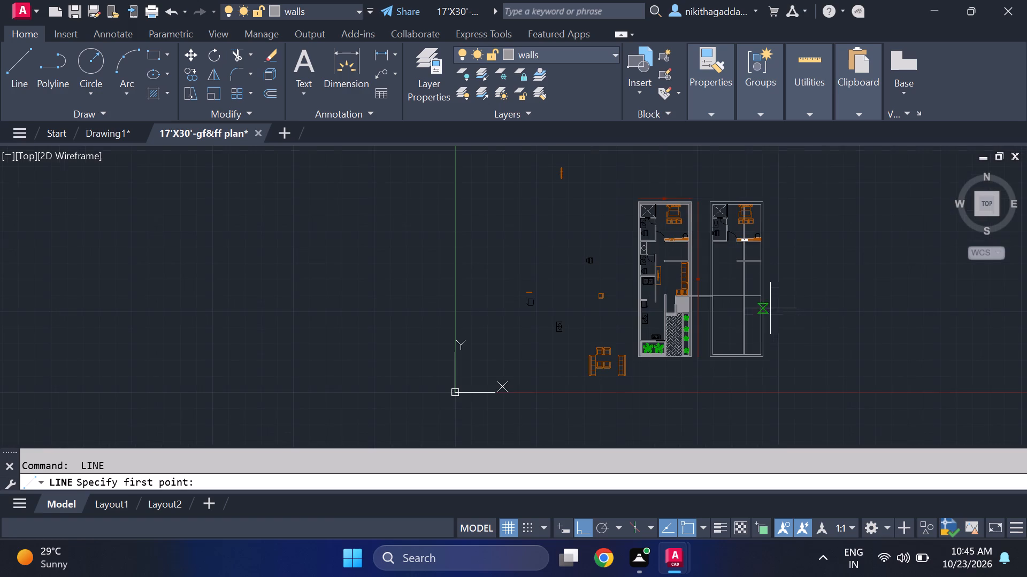
scroll(722, 307, up, 3)
middle_drag(722, 307, 637, 332)
scroll(721, 307, up, 1)
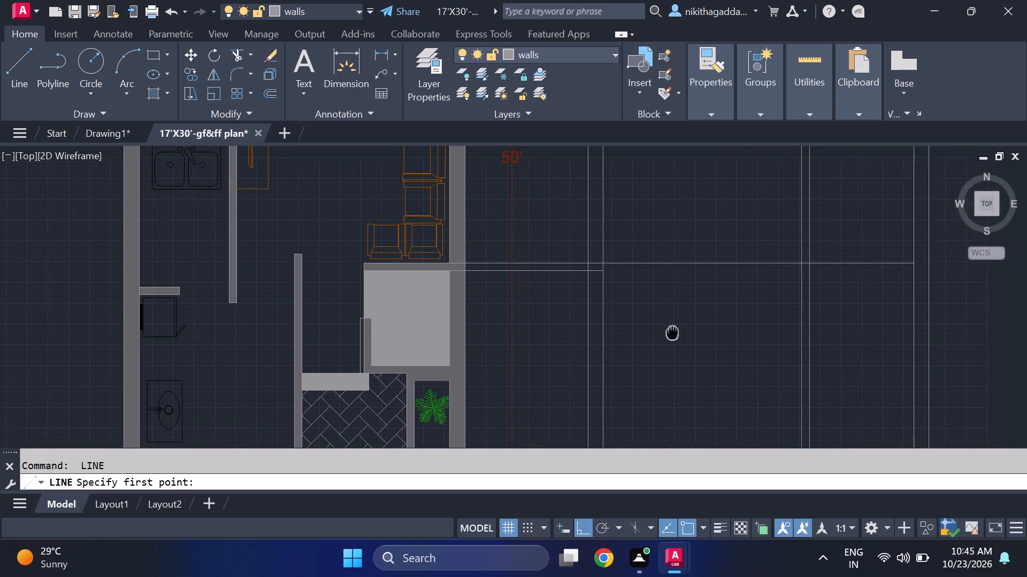
middle_drag(637, 332, 601, 334)
click(531, 271)
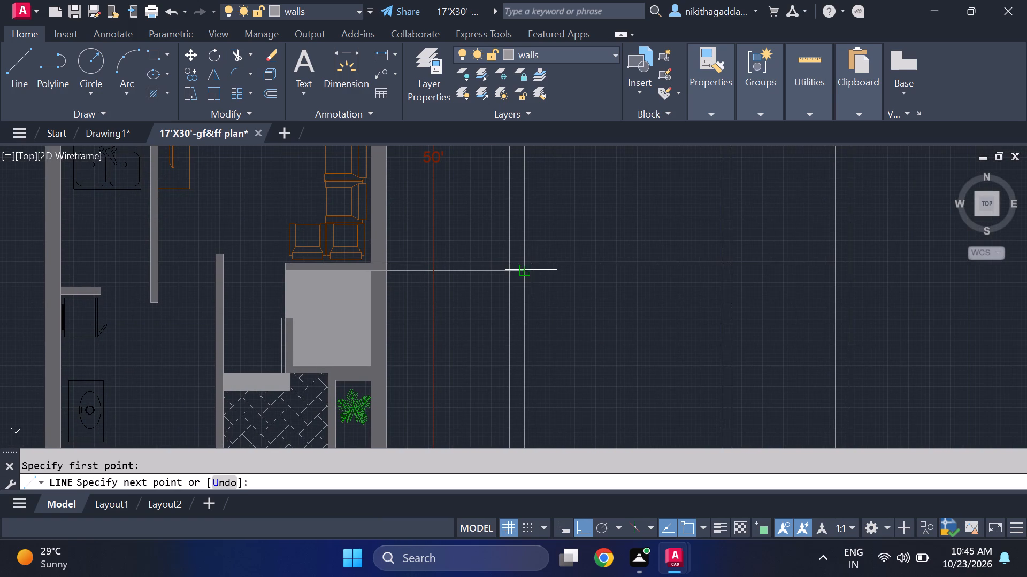
click(835, 275)
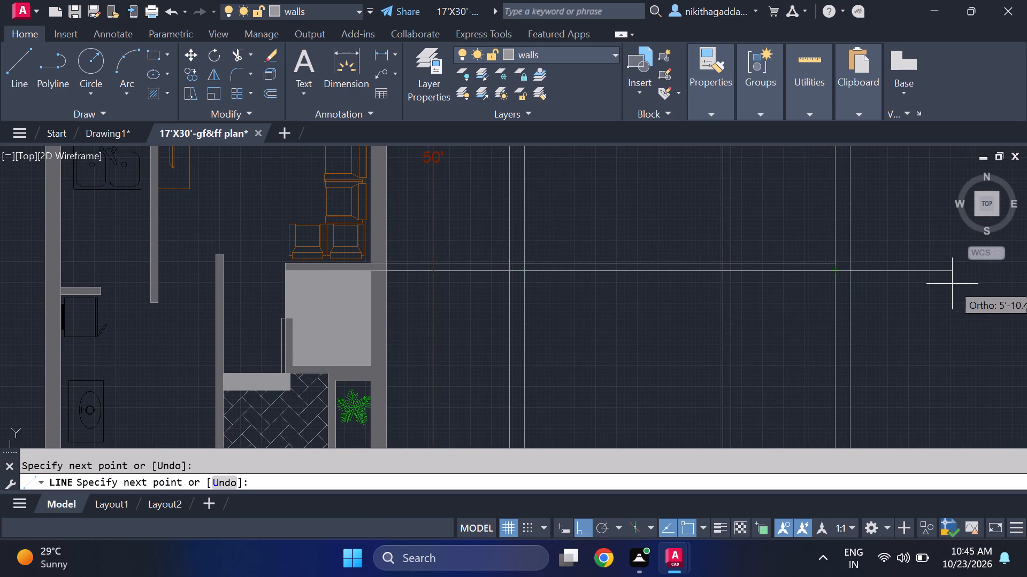
key(Escape)
Trim the extended lines between the two plans and inside the hatched plan's right wall.
text(tr)
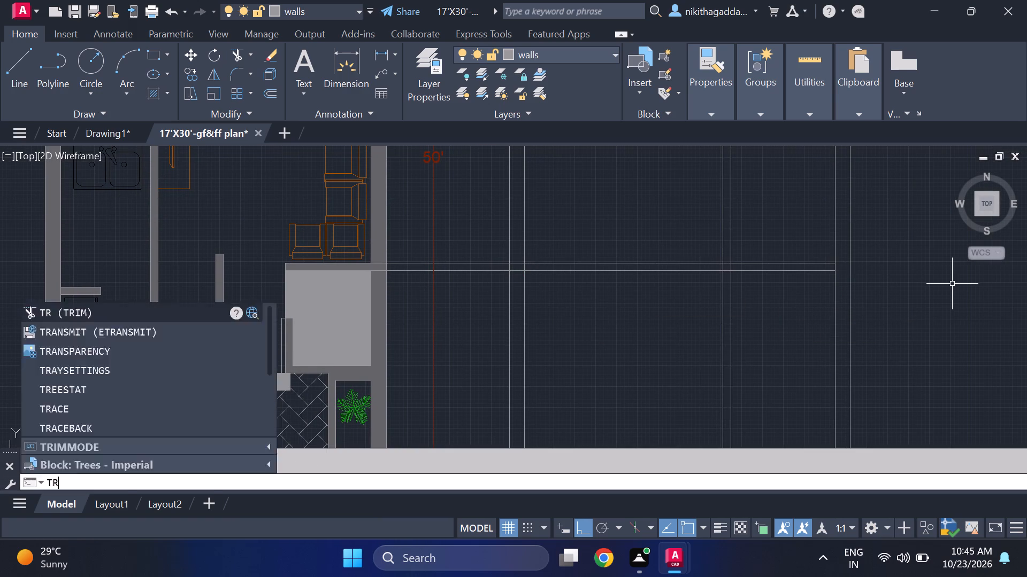
key(Return)
drag(483, 236, 484, 348)
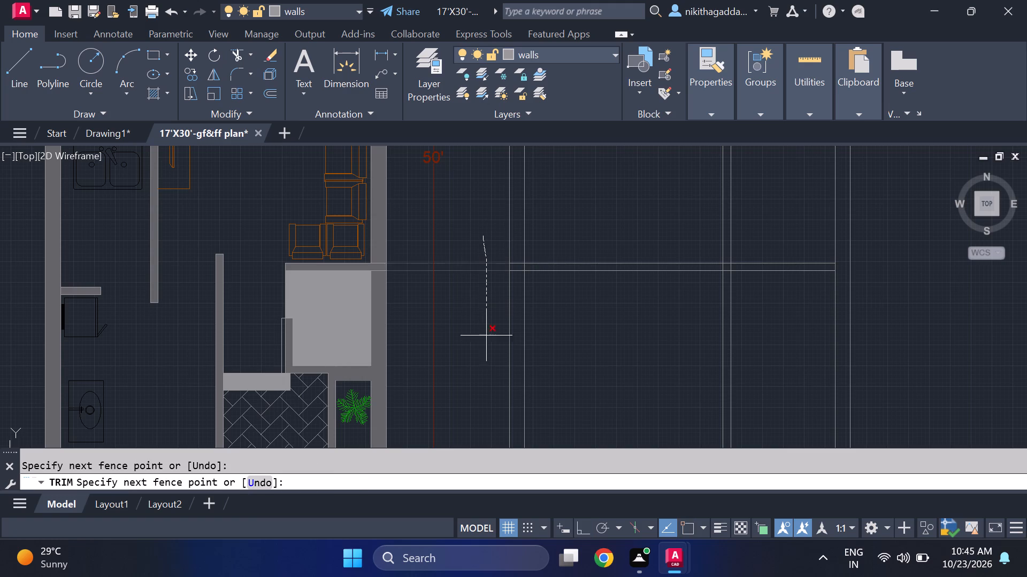
drag(484, 348, 471, 360)
scroll(373, 264, up, 2)
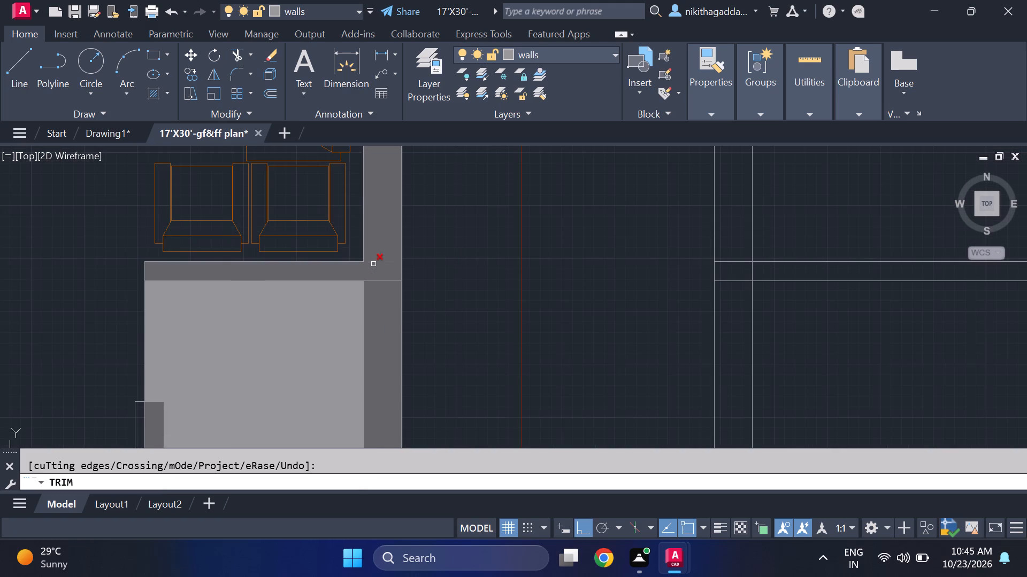
click(380, 262)
click(384, 281)
scroll(502, 253, down, 4)
key(Escape)
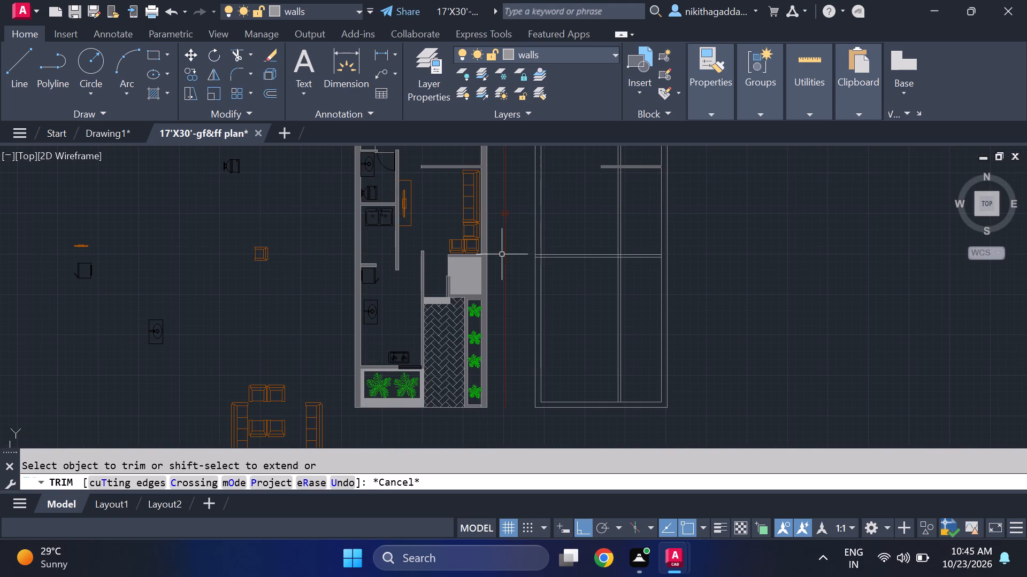
Move the four horizontal partition line segments straight down in the unhatched plan, using the lower line's right end as base point.
middle_click(556, 287)
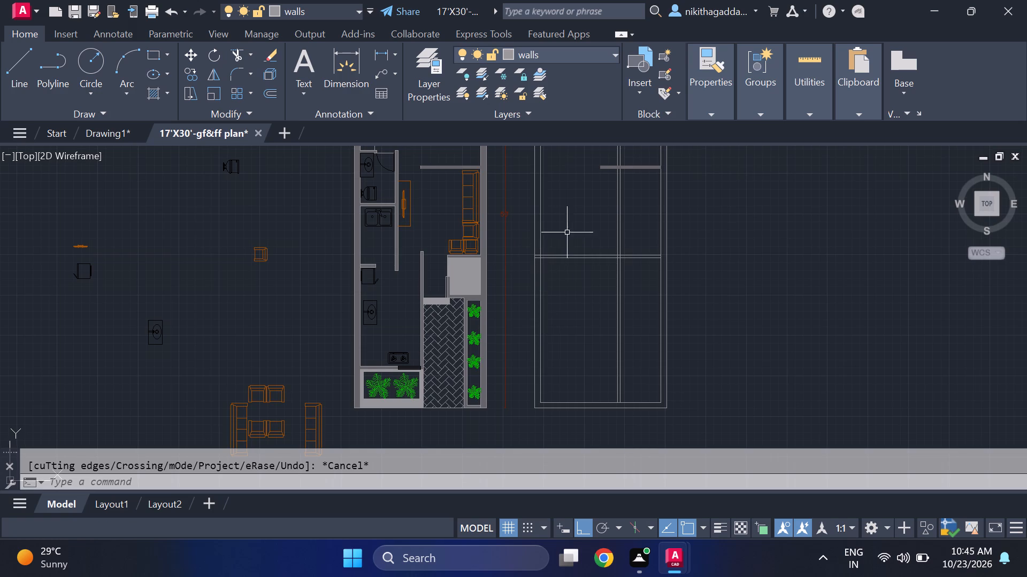
click(581, 241)
click(573, 293)
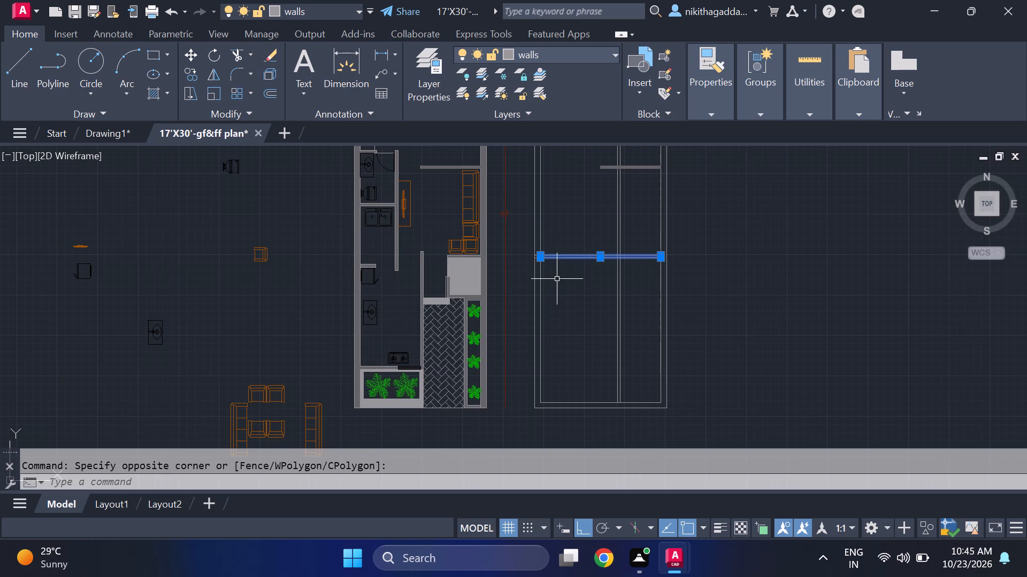
scroll(552, 275, up, 4)
scroll(469, 235, up, 1)
middle_drag(469, 235, 513, 408)
drag(475, 242, 482, 274)
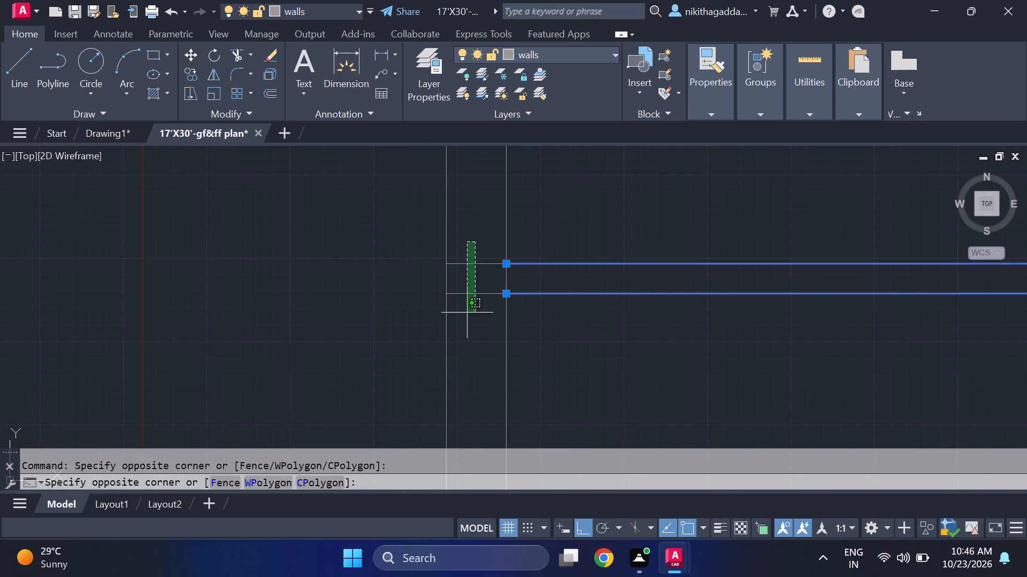
click(464, 325)
scroll(527, 301, down, 5)
scroll(641, 313, up, 3)
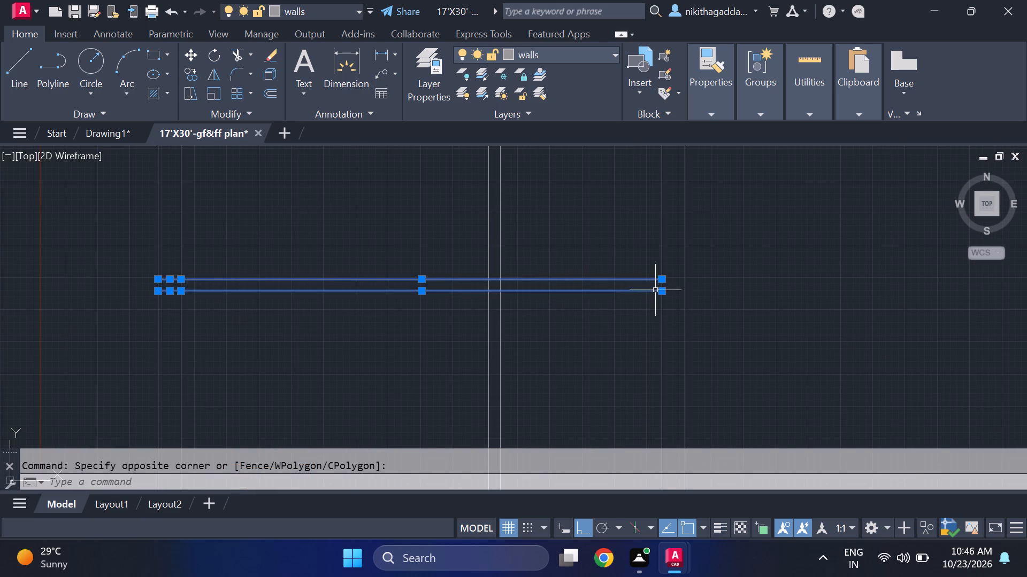
key(m)
key(Return)
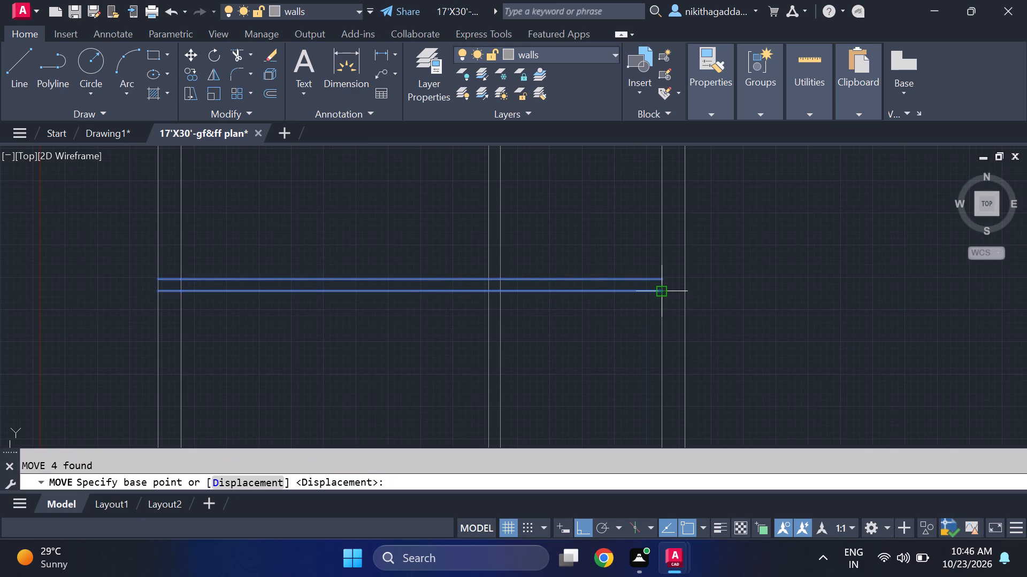
drag(666, 292, 666, 304)
scroll(659, 359, down, 2)
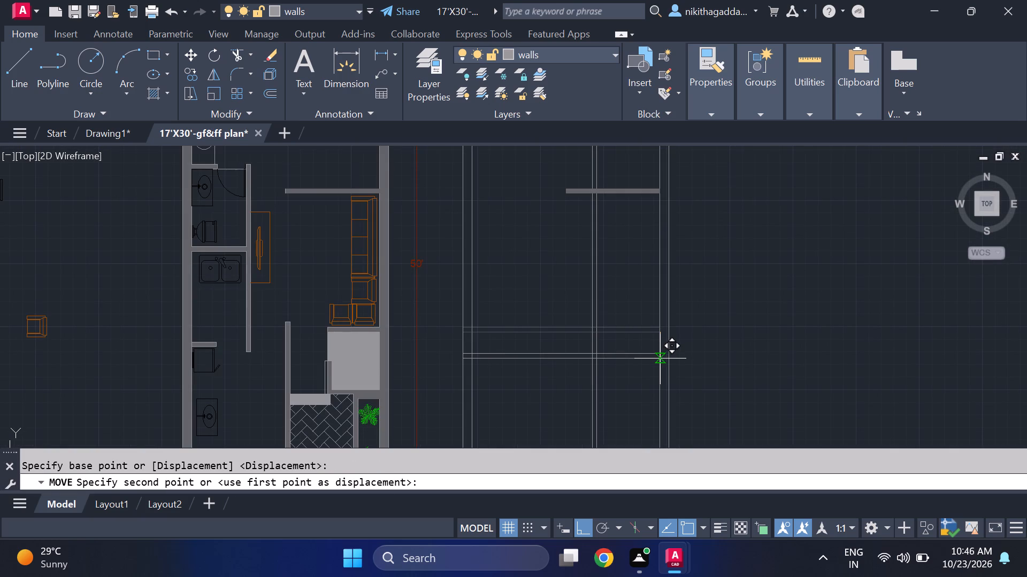
click(661, 363)
scroll(693, 314, down, 3)
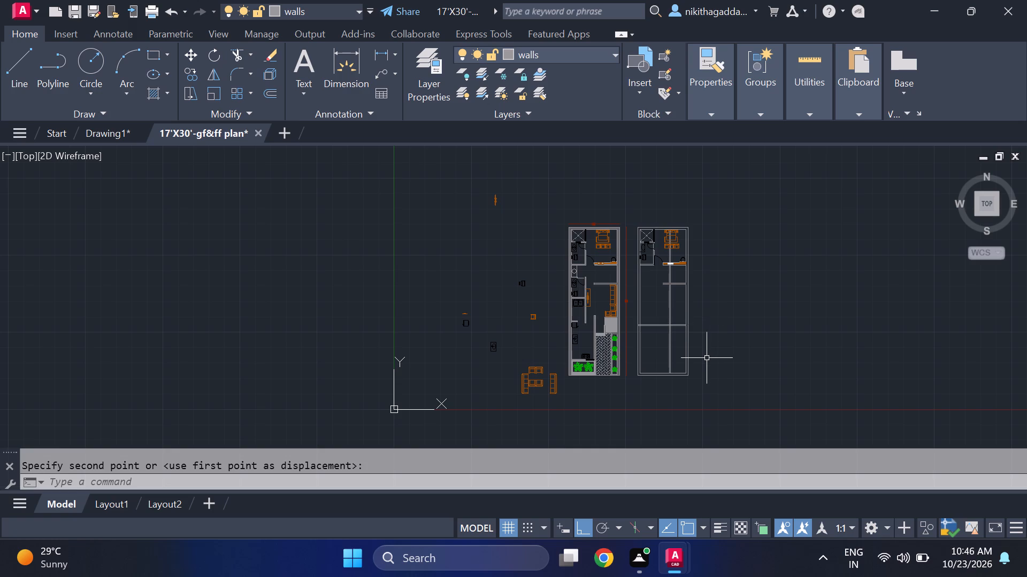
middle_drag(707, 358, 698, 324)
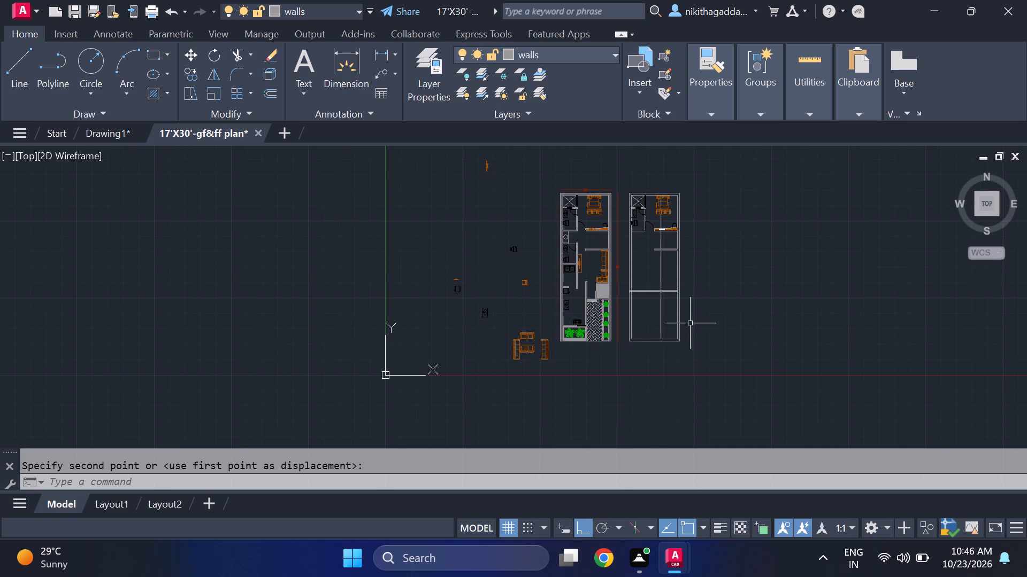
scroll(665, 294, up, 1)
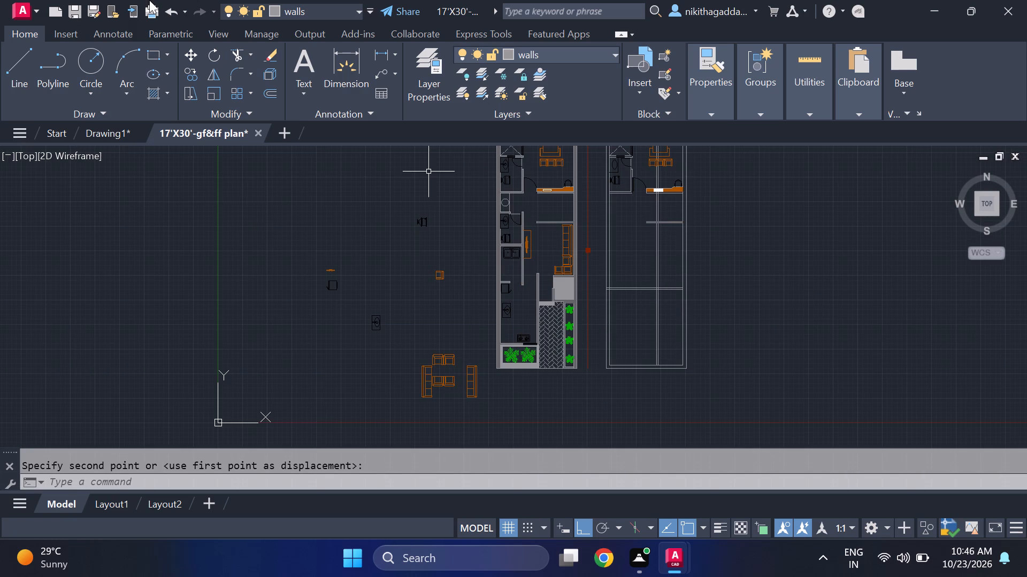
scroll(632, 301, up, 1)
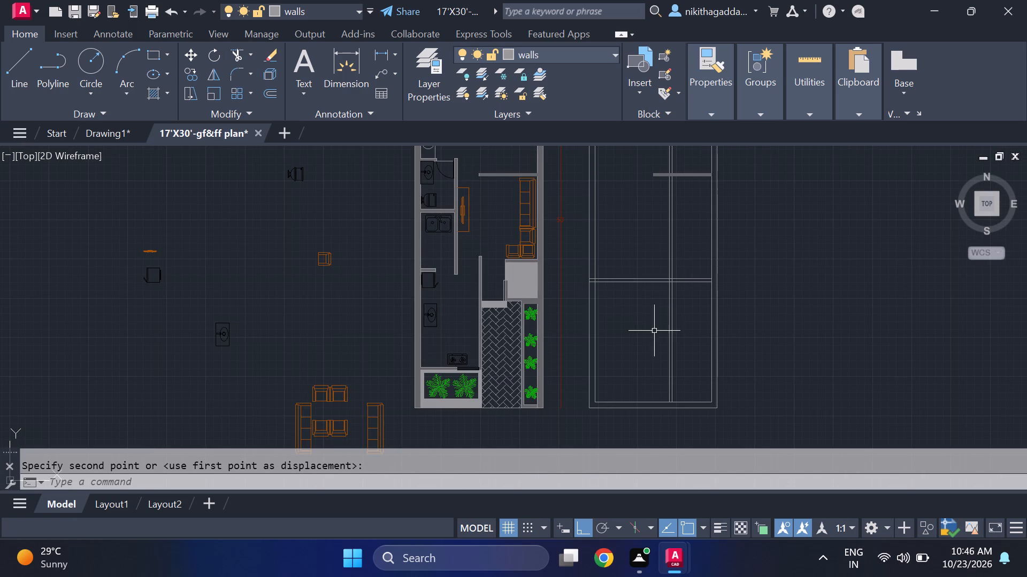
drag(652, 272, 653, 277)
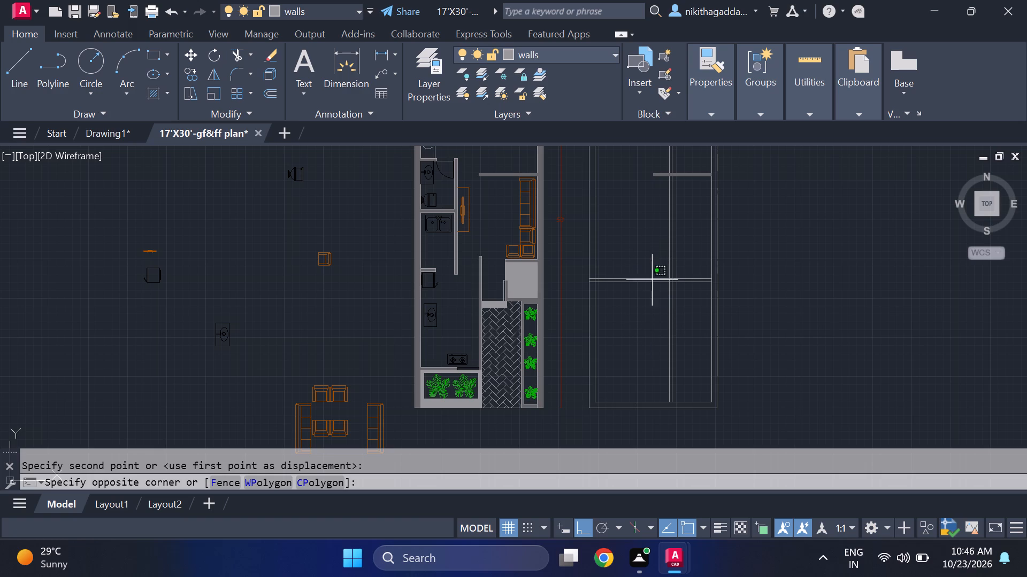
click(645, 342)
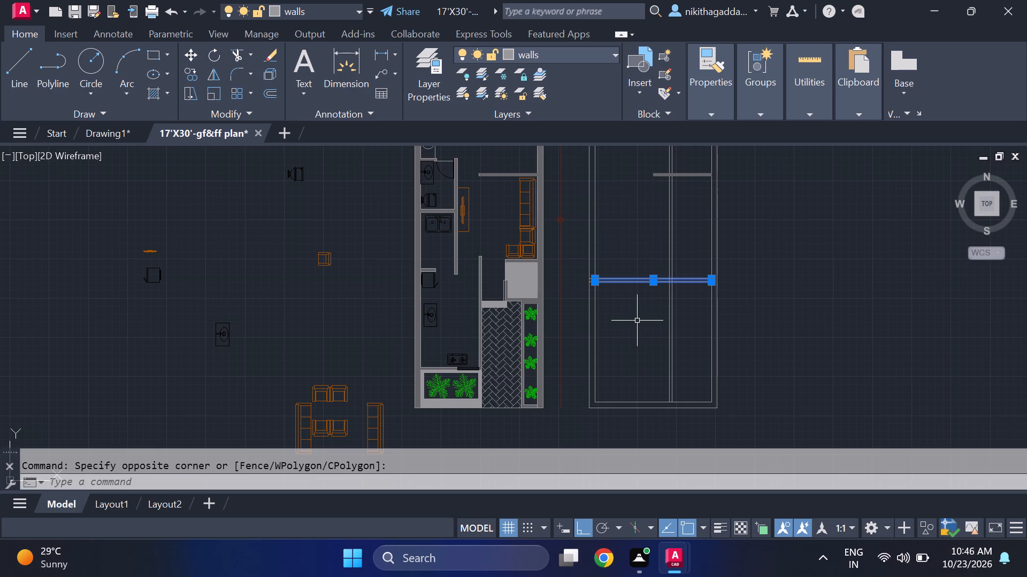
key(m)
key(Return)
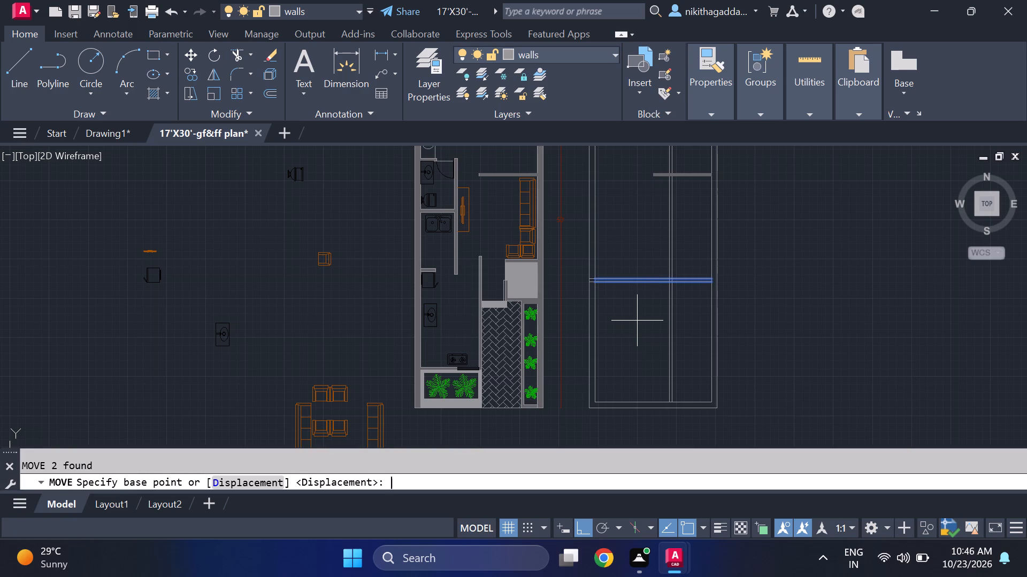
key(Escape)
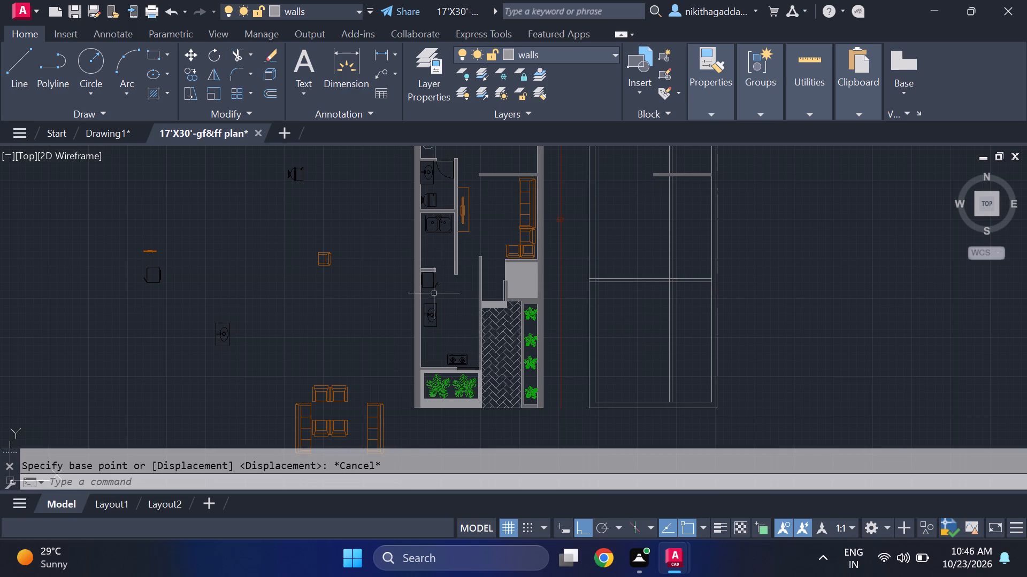
Move the four lower horizontal partition segments slightly up in the unhatched plan, using a base point at the right wall's inner face.
click(625, 261)
click(612, 326)
scroll(593, 291, up, 2)
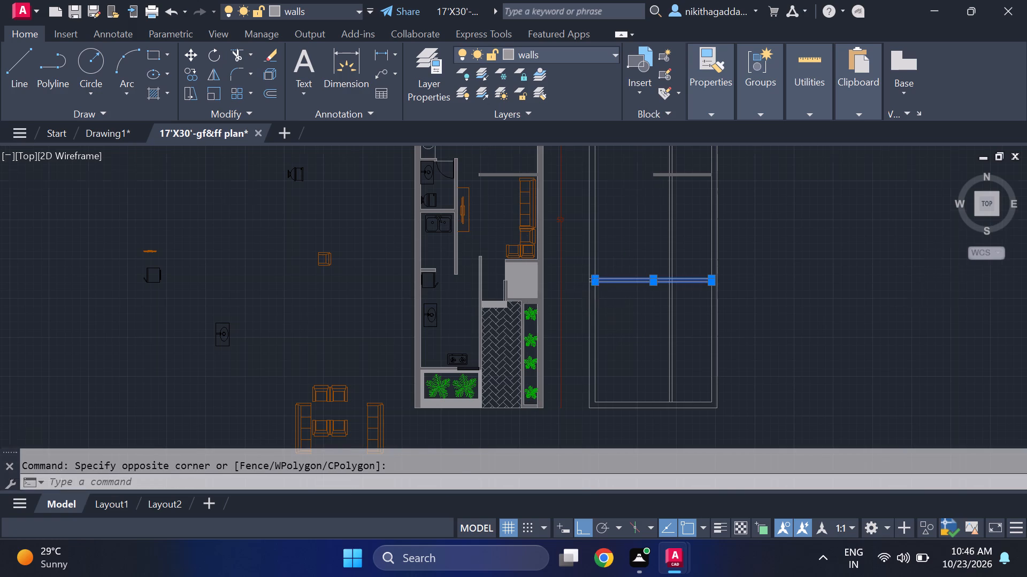
scroll(593, 291, up, 1)
click(587, 231)
click(581, 268)
scroll(586, 263, down, 3)
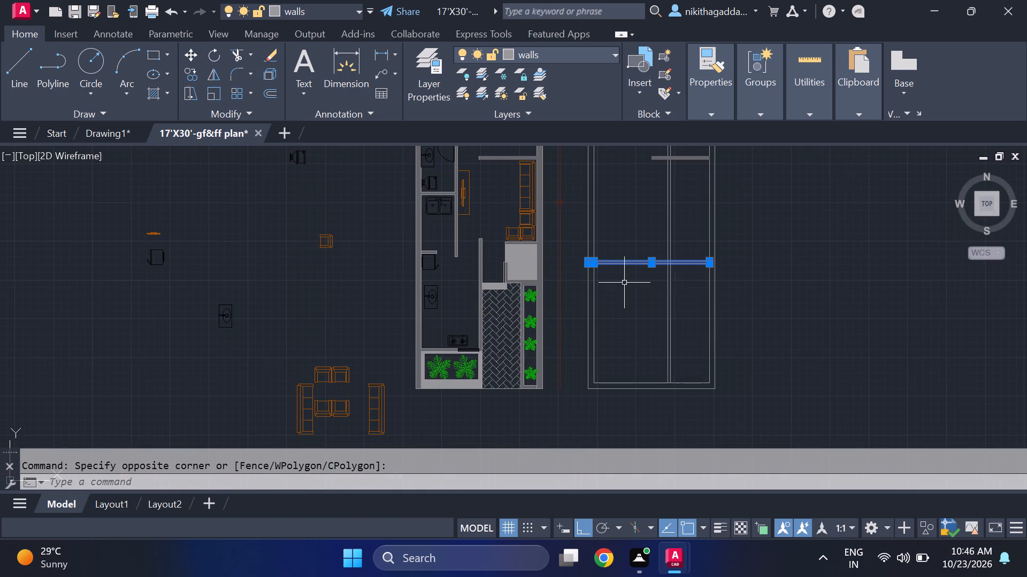
key(m)
key(Return)
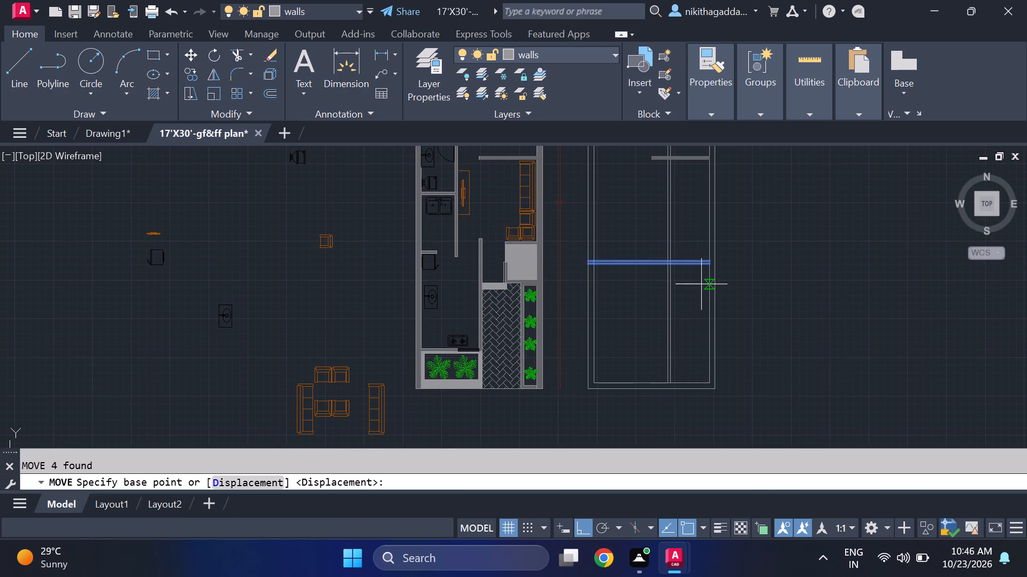
scroll(701, 284, up, 1)
click(718, 256)
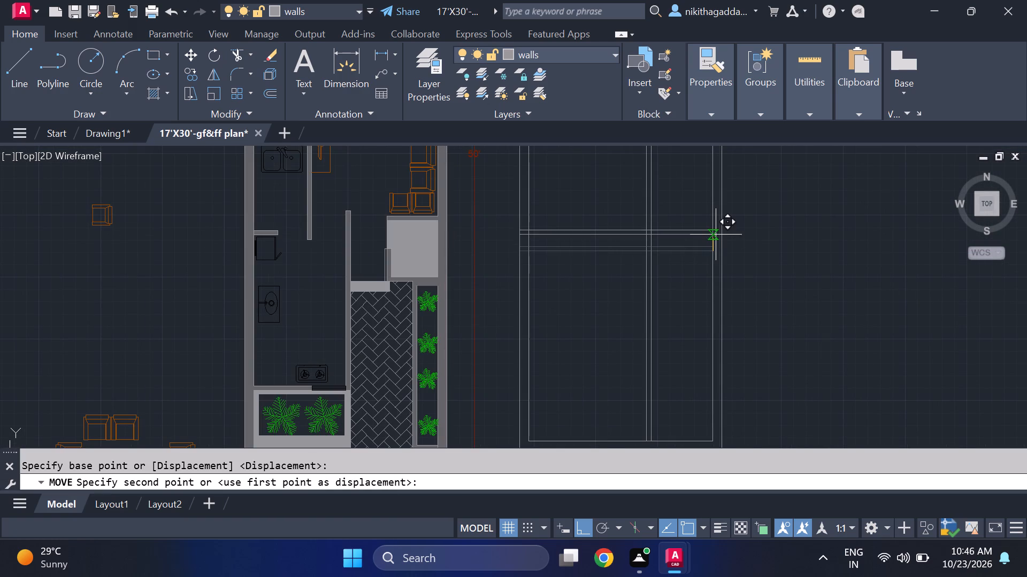
click(716, 238)
scroll(818, 232, down, 2)
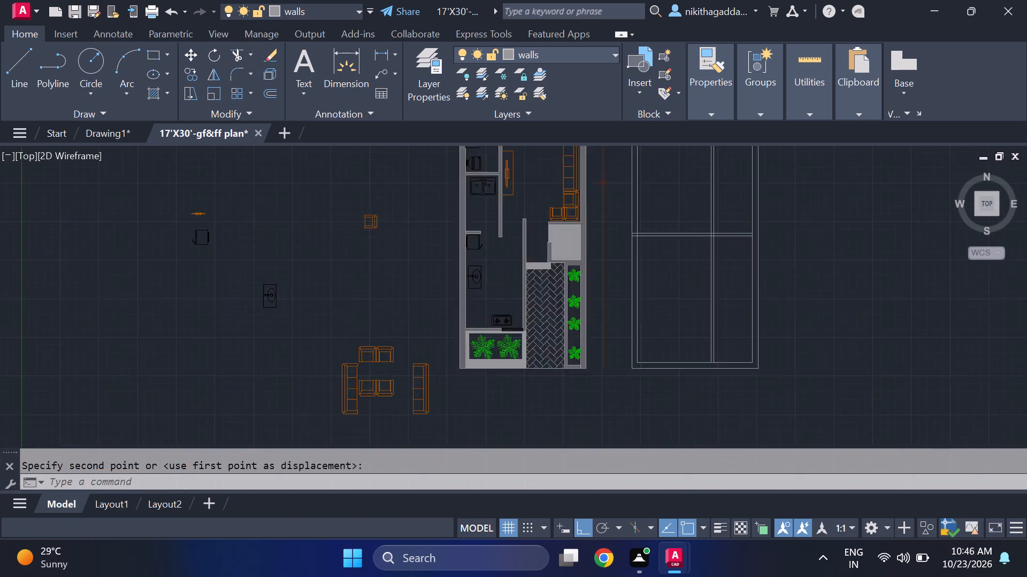
Trim the two vertical partition lines above the lower horizontal partition in the unhatched plan.
middle_drag(822, 248, 851, 300)
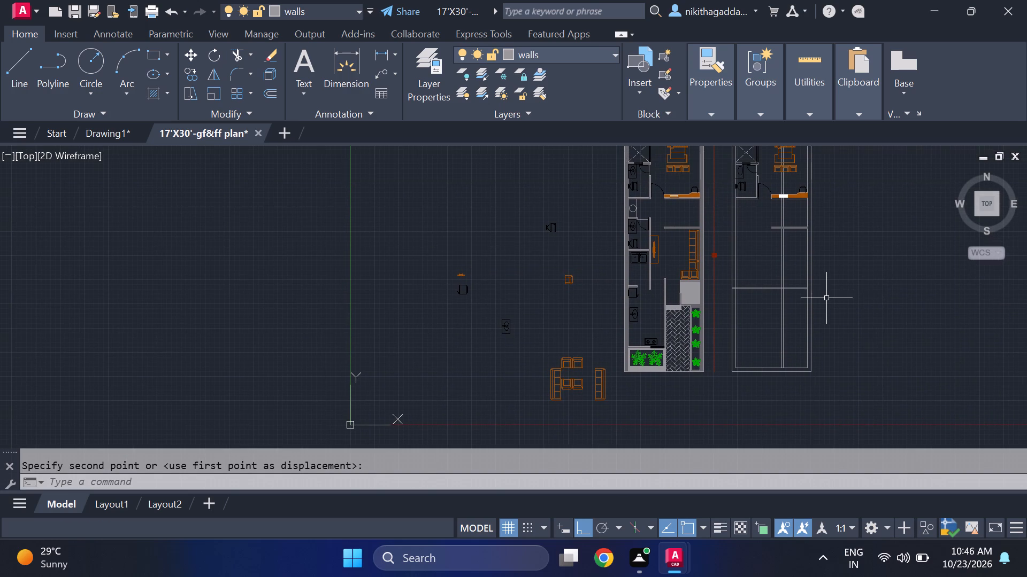
text(tr)
key(Return)
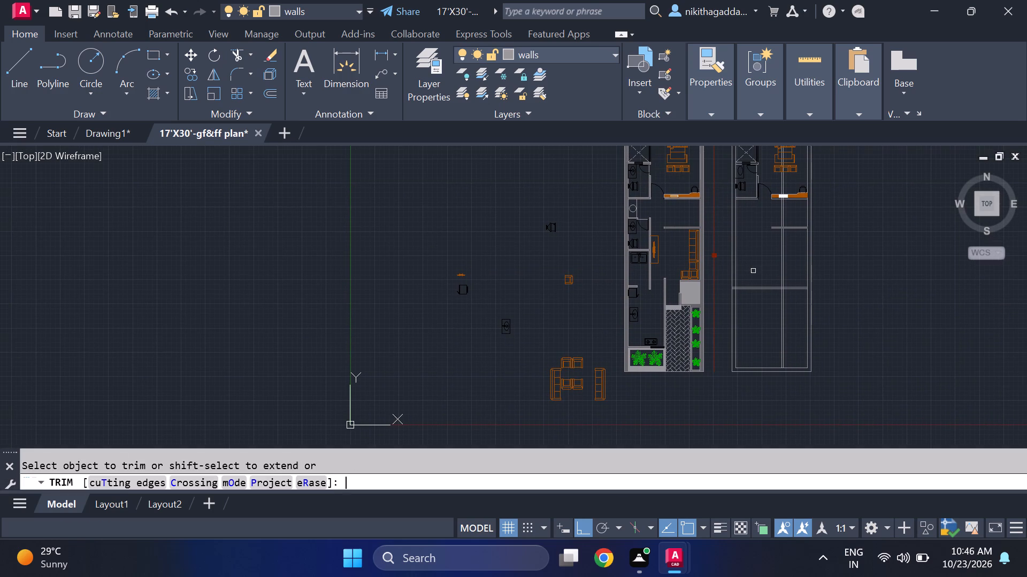
scroll(778, 252, up, 2)
drag(800, 246, 800, 253)
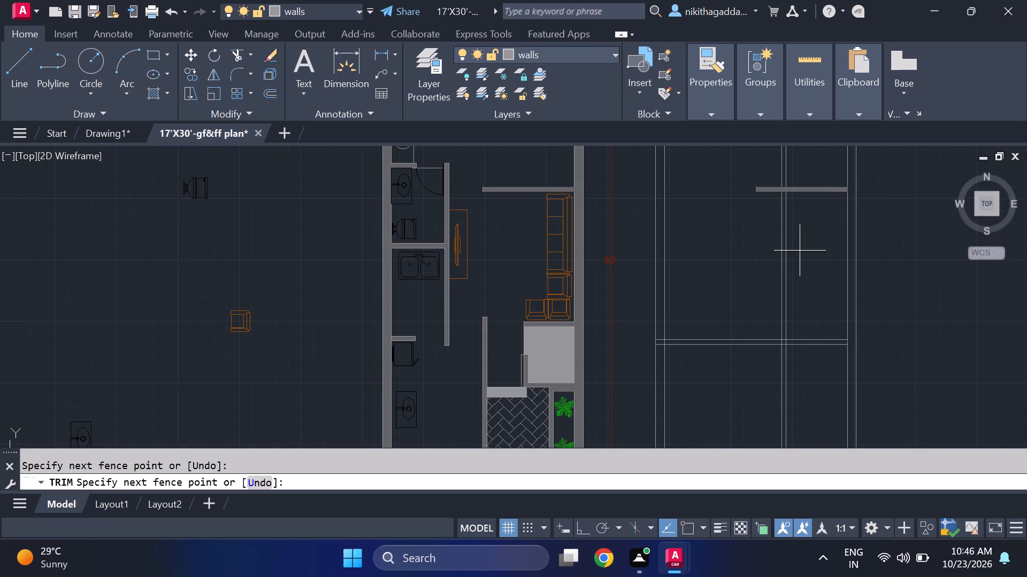
drag(800, 253, 727, 313)
middle_drag(762, 254, 780, 393)
scroll(779, 324, down, 3)
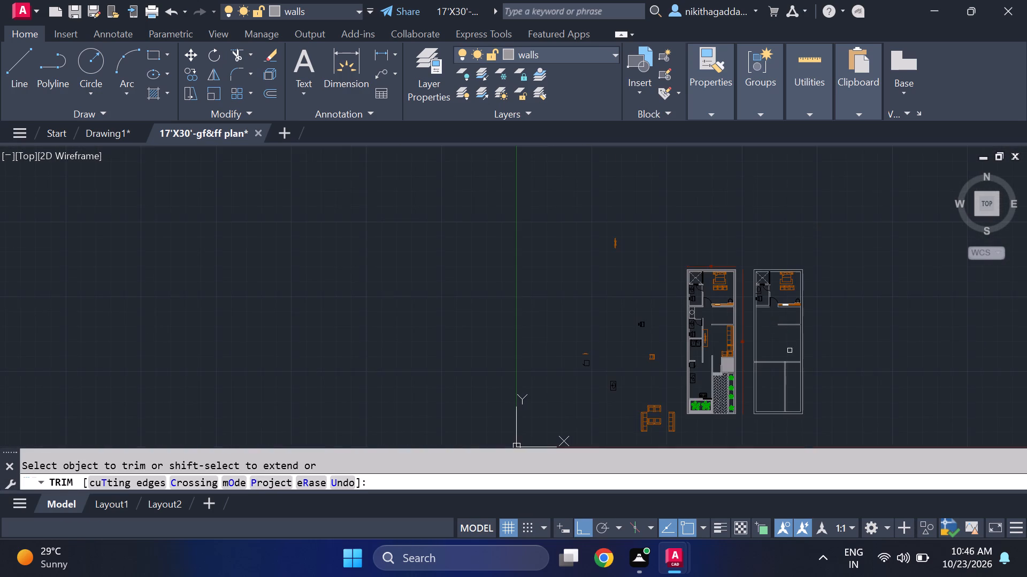
scroll(793, 365, up, 3)
key(Escape)
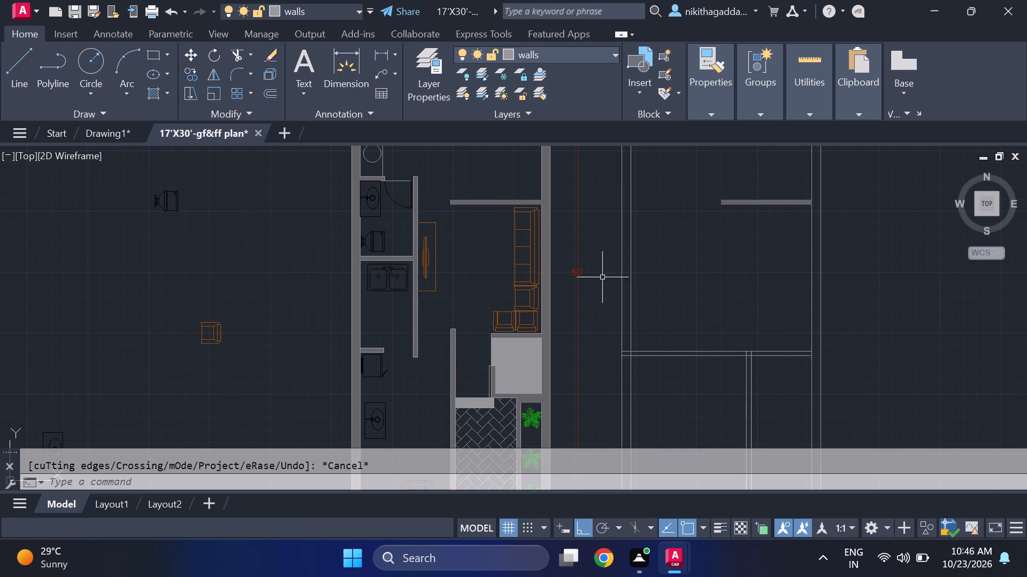
Move the two remaining vertical partition lines slightly to the right along the bottom wall, using their lower end as base point.
scroll(661, 283, down, 1)
middle_drag(699, 403, 654, 337)
scroll(704, 353, up, 1)
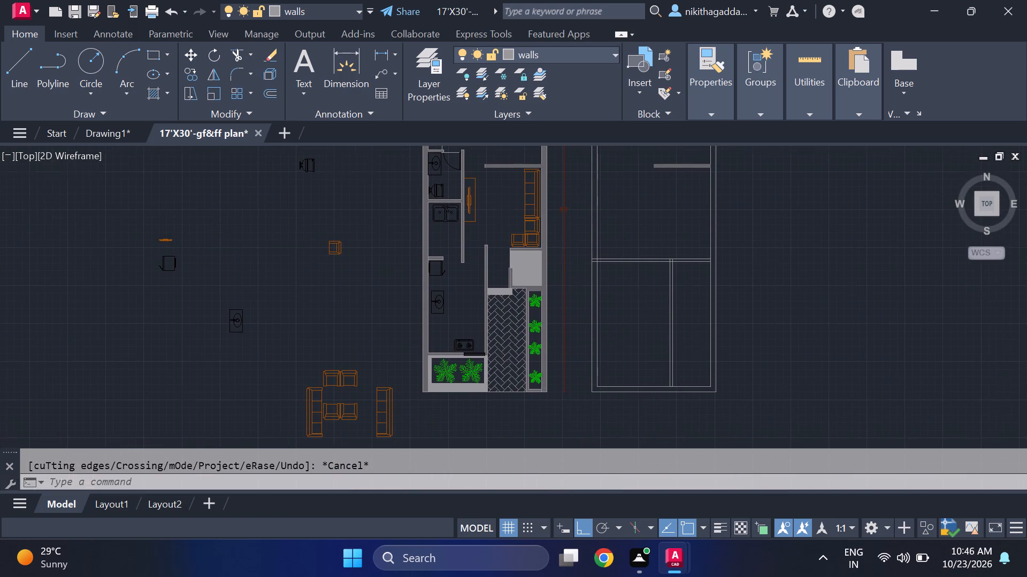
click(675, 328)
click(636, 351)
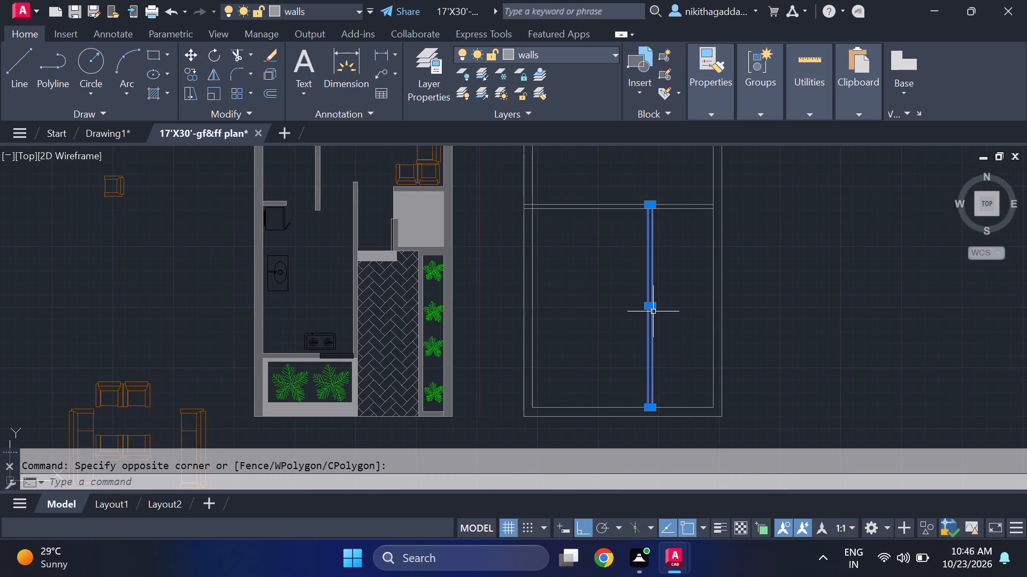
key(m)
key(Return)
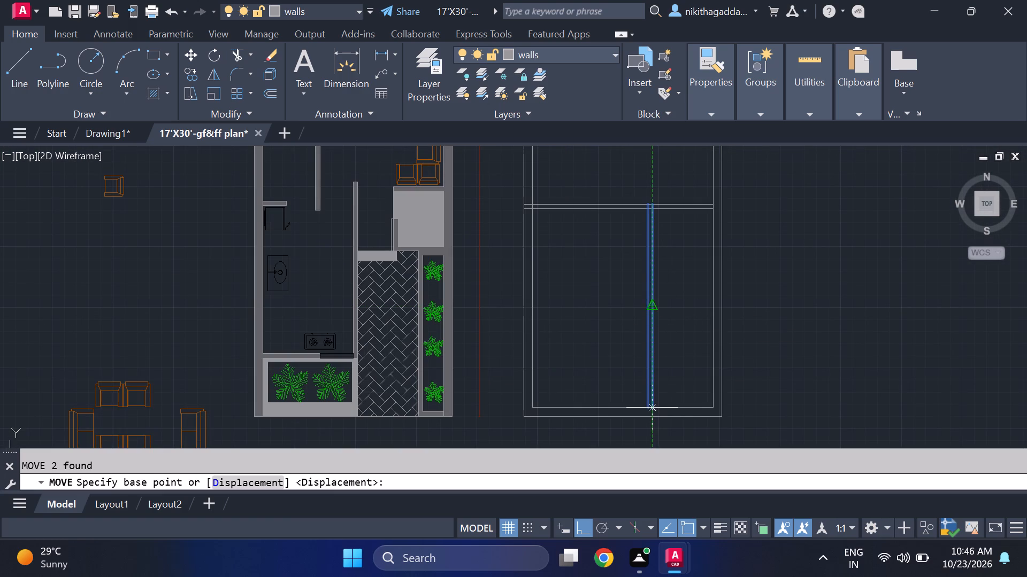
click(656, 410)
scroll(656, 408, up, 3)
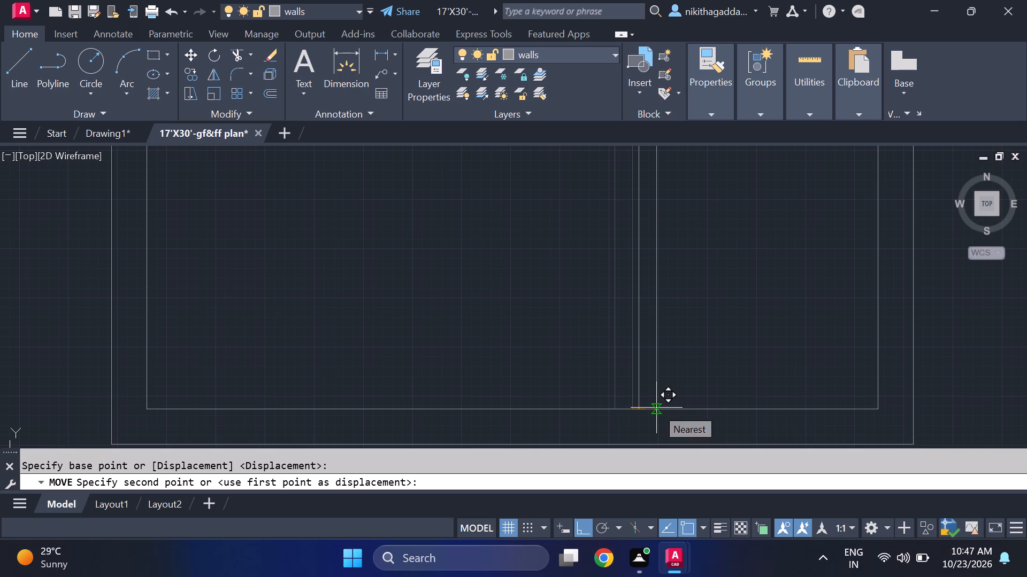
click(655, 406)
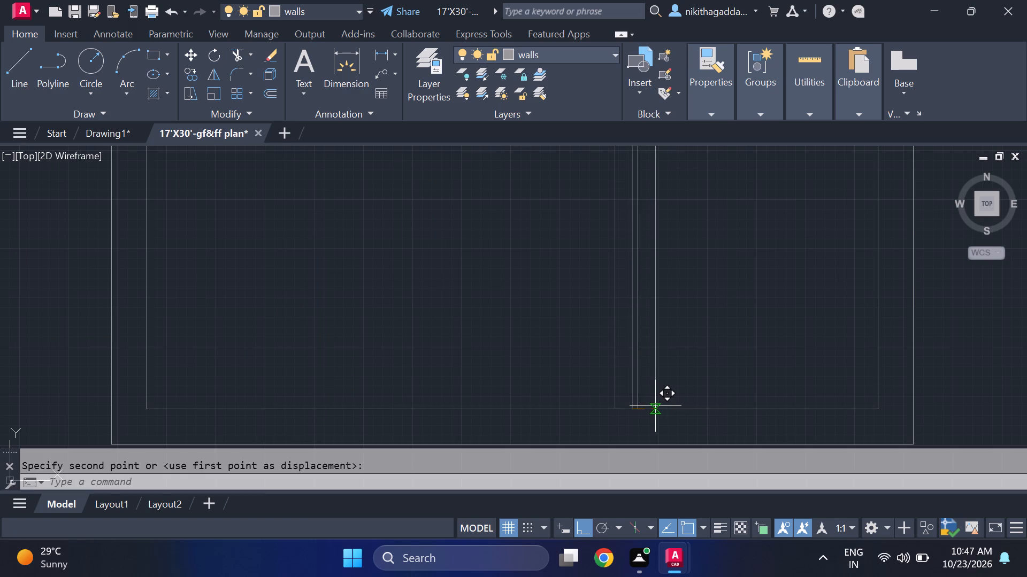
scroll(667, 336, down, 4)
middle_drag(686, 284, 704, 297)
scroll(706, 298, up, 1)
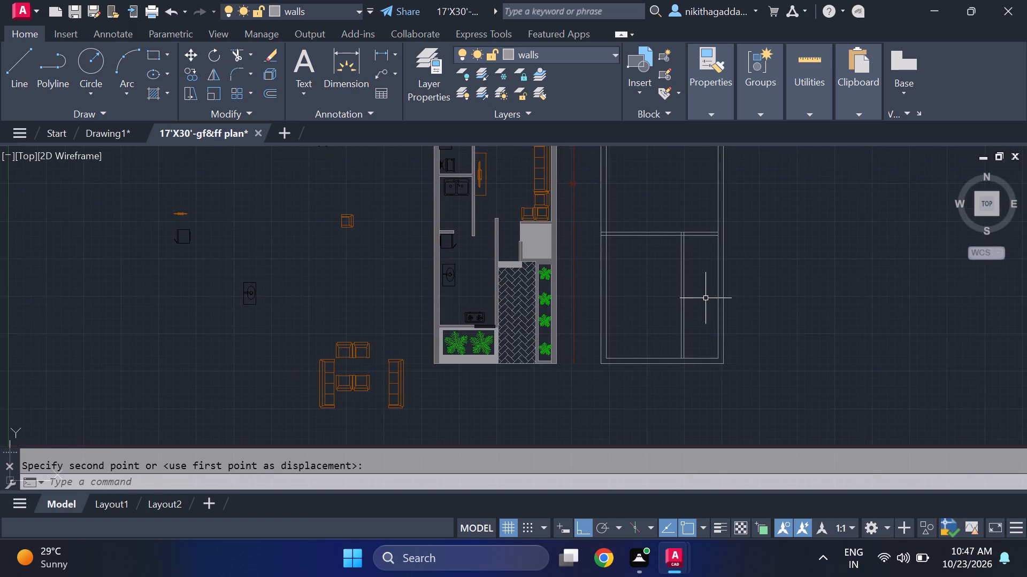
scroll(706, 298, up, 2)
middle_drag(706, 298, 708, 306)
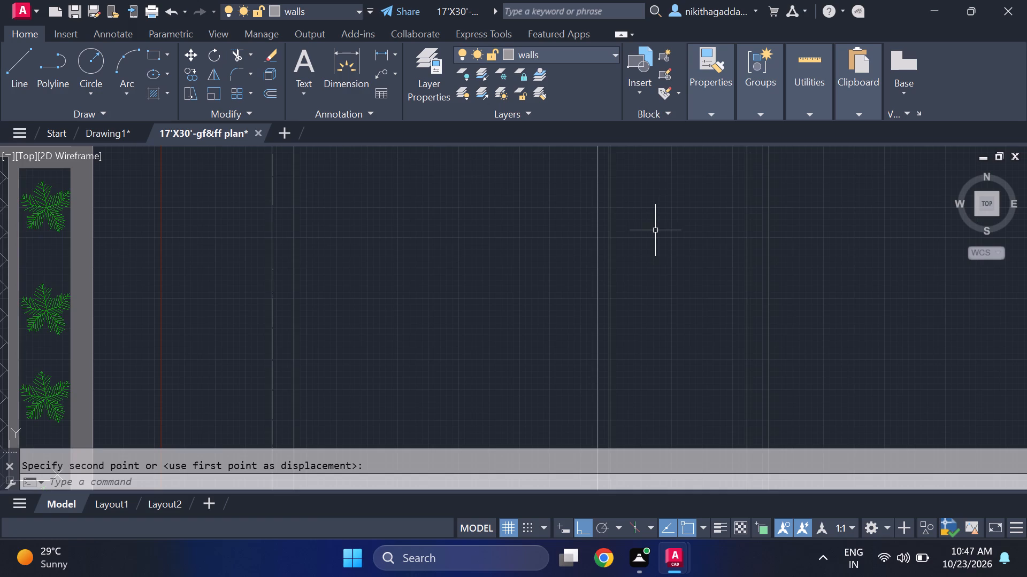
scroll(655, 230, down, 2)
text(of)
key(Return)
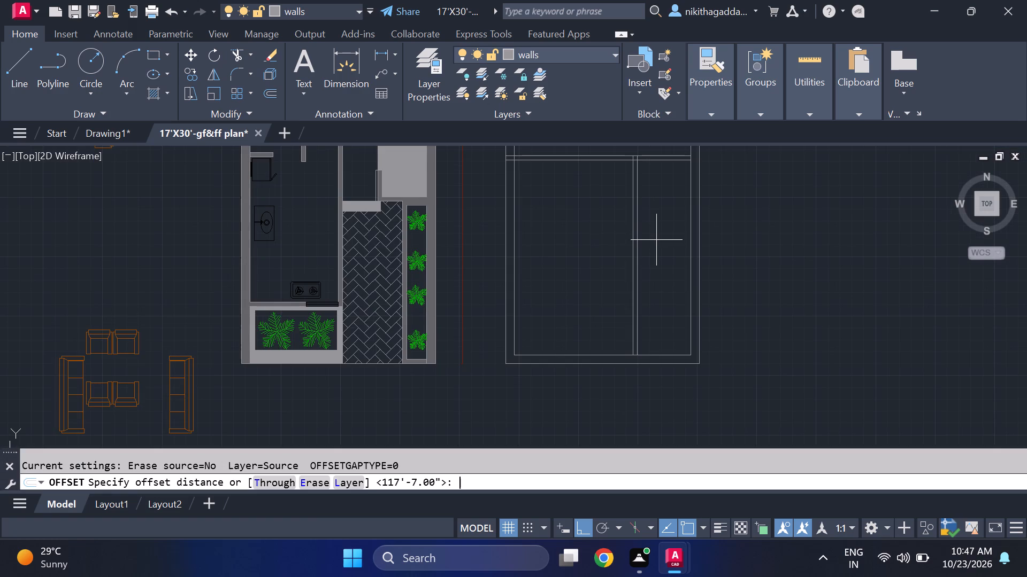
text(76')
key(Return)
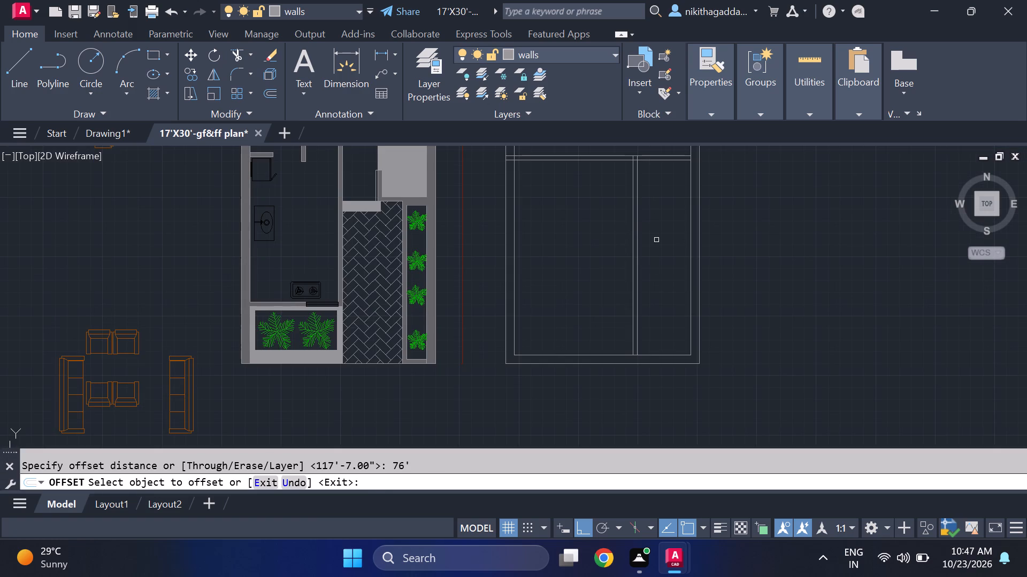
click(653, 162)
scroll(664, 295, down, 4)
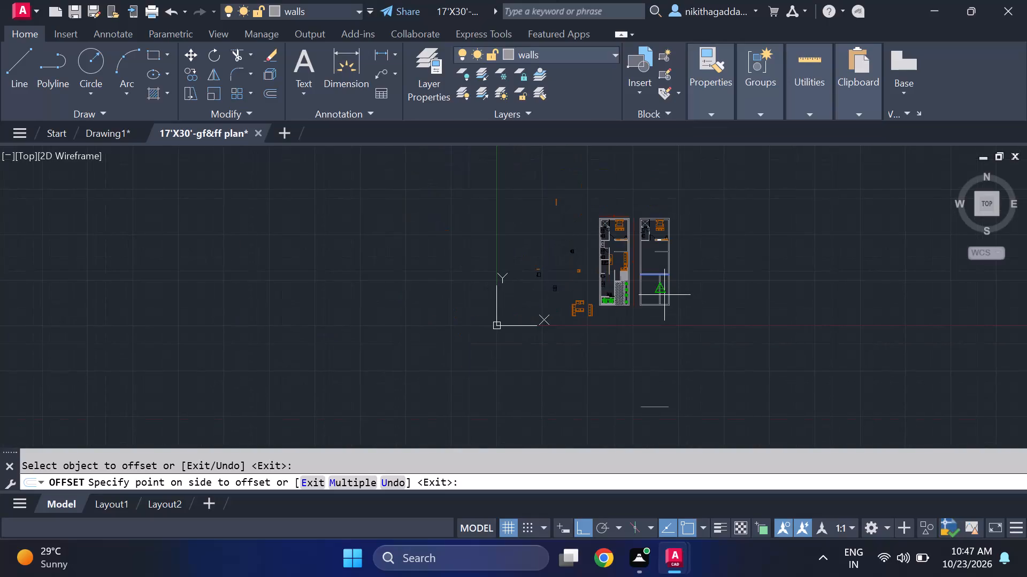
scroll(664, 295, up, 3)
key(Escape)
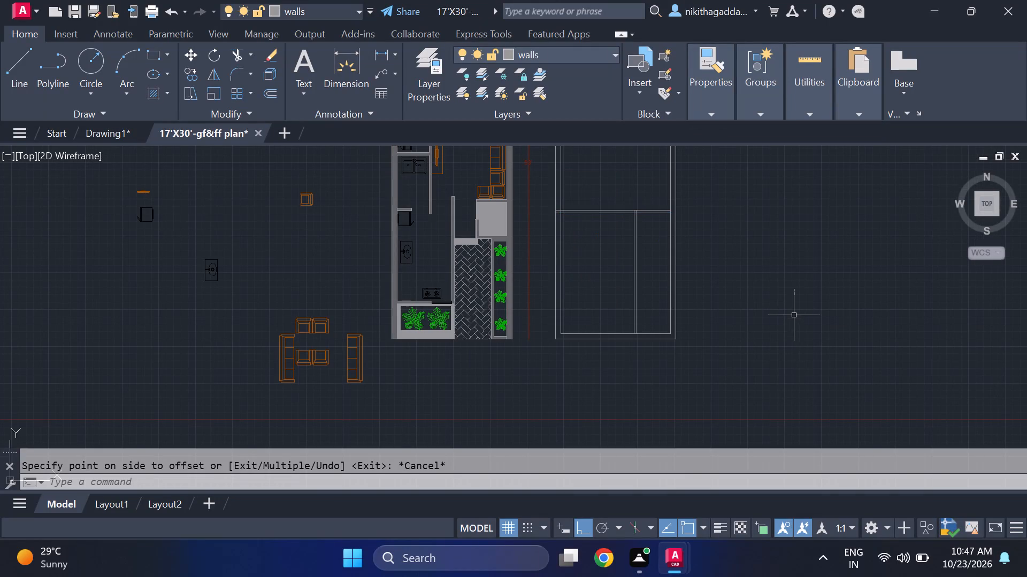
Draw a horizontal line from the midpoint of the vertical partition's left line to the right wall's inner face in the unhatched plan.
scroll(794, 315, up, 1)
key(l)
key(Return)
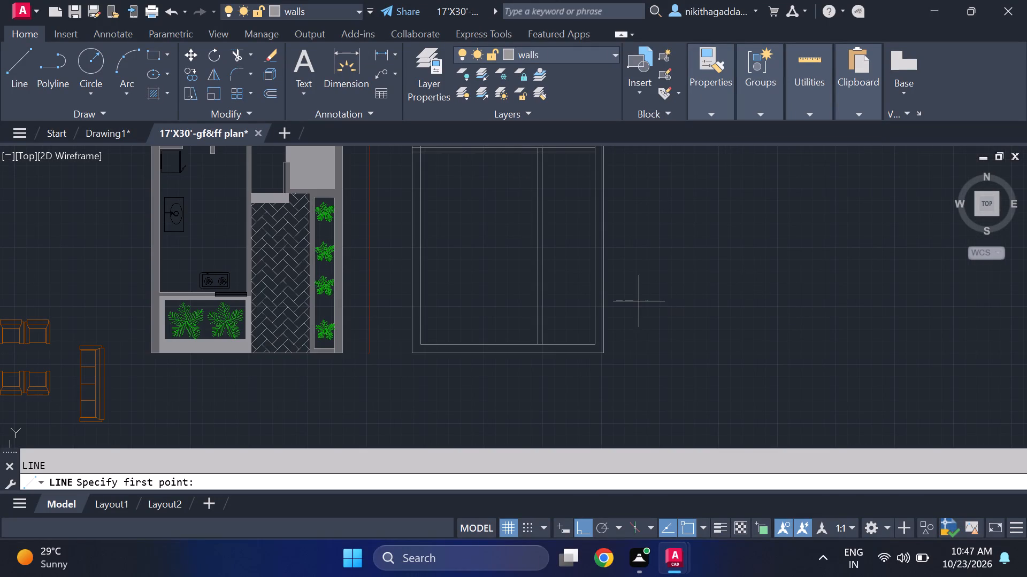
scroll(534, 260, up, 1)
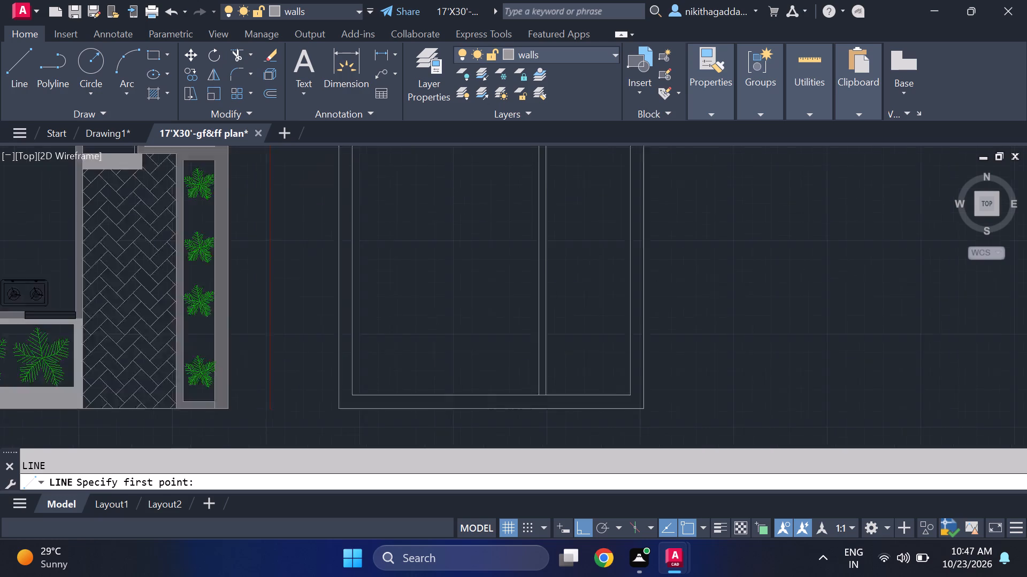
scroll(534, 260, up, 1)
scroll(548, 277, down, 3)
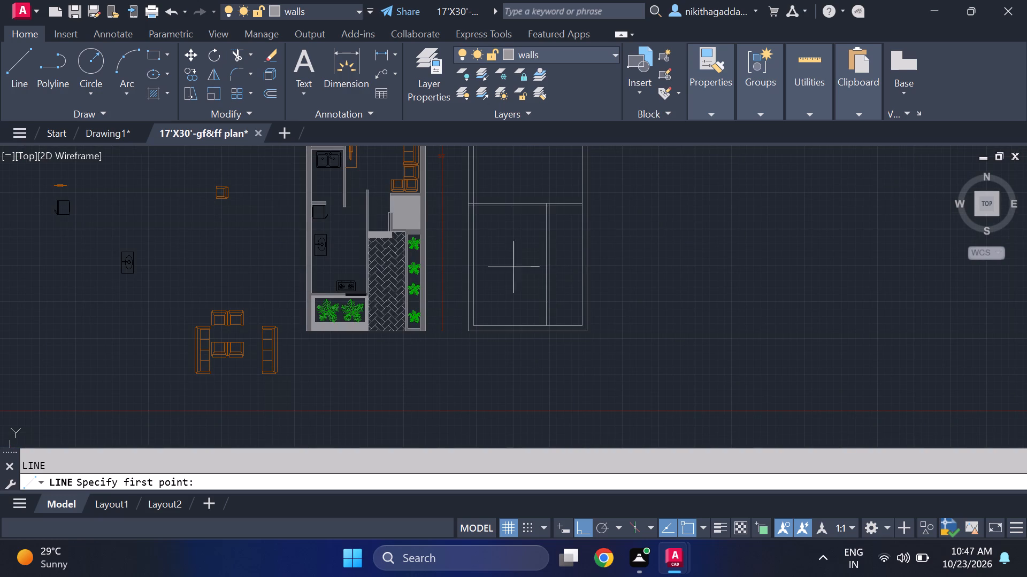
scroll(544, 261, up, 2)
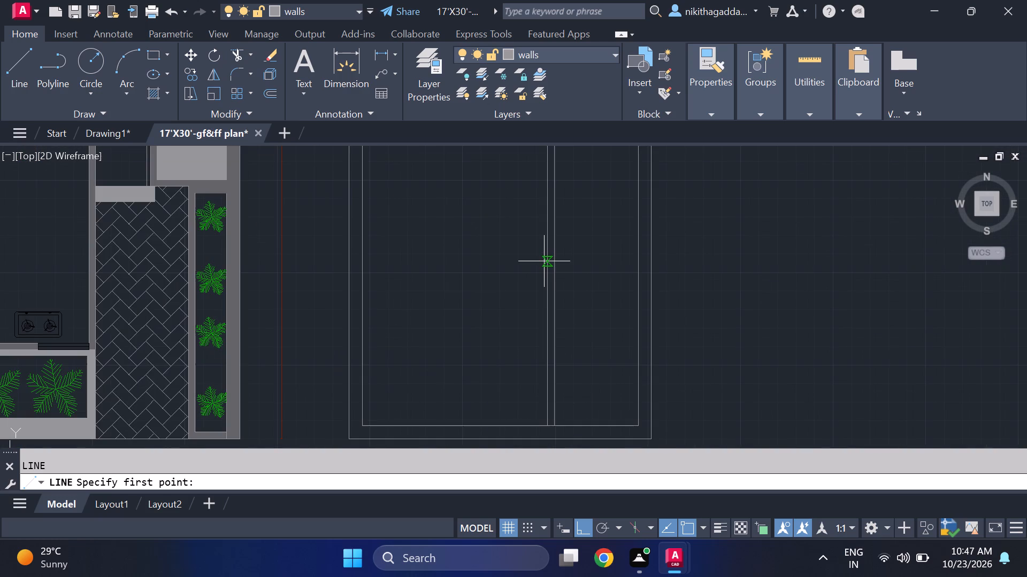
click(548, 266)
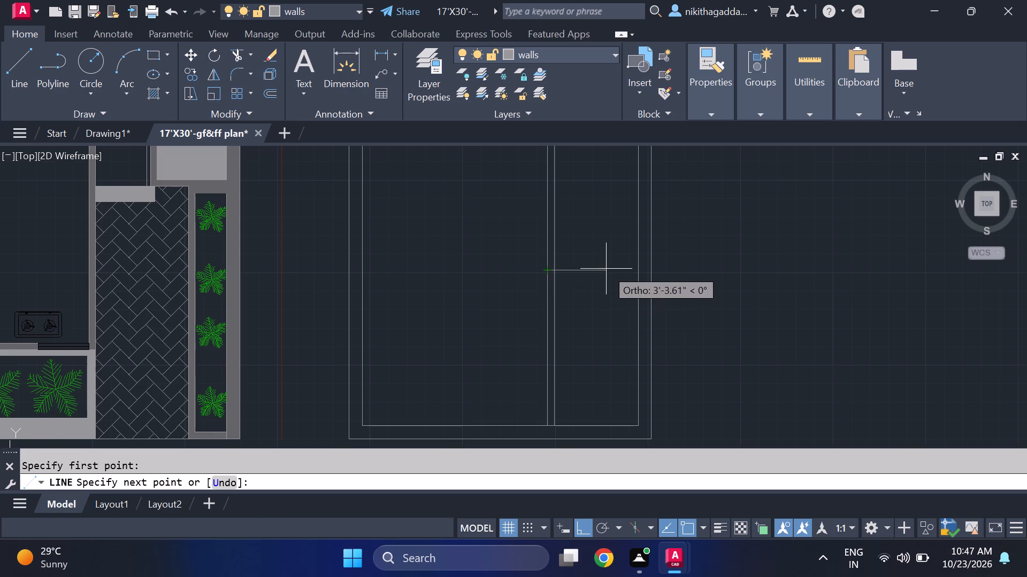
click(642, 274)
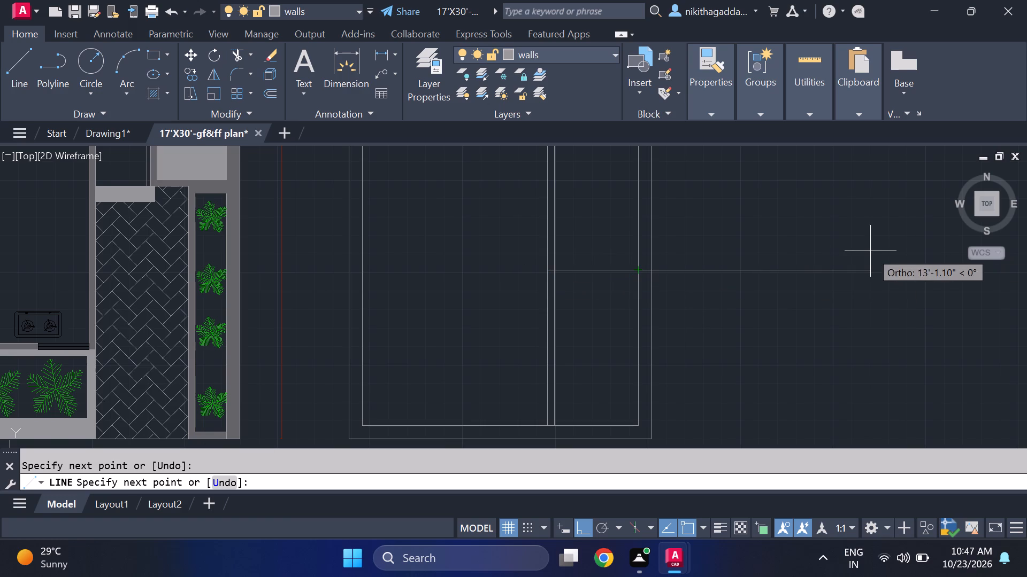
key(Escape)
Offset the new short horizontal partition line 4.5" downward in the unhatched plan.
key(space)
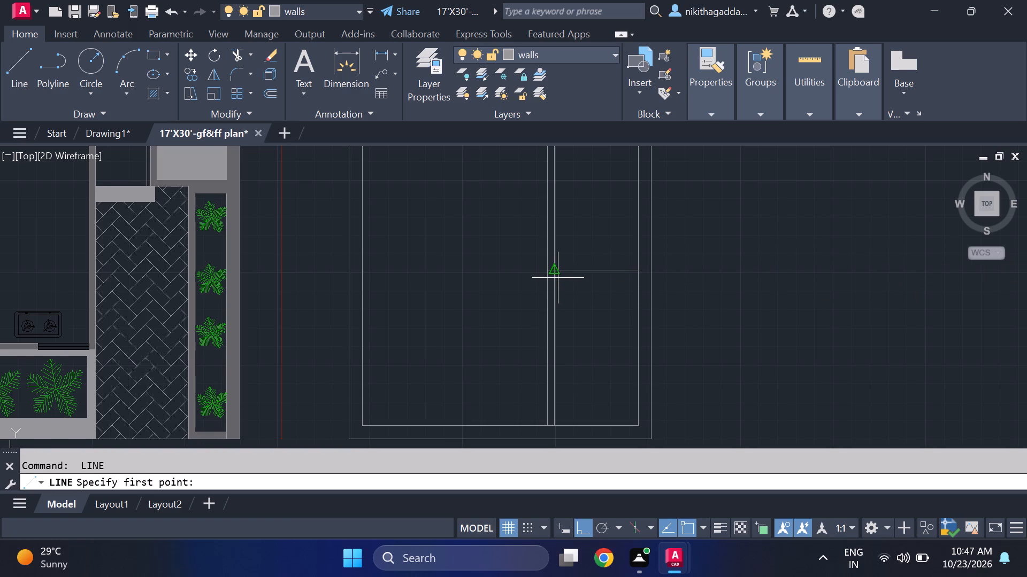
key(Escape)
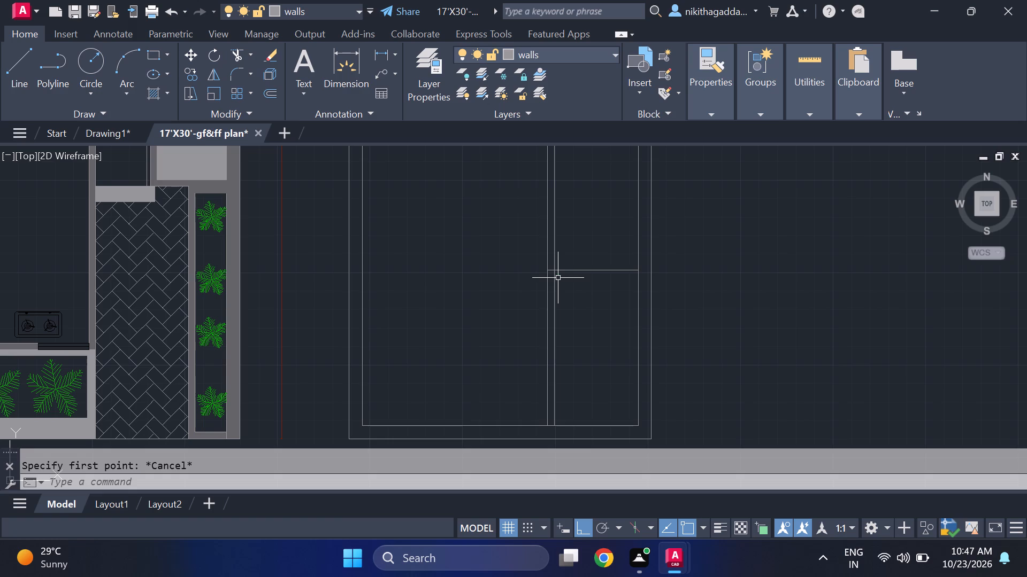
text(of)
key(Return)
text(4.5)
key(shift+quotedbl)
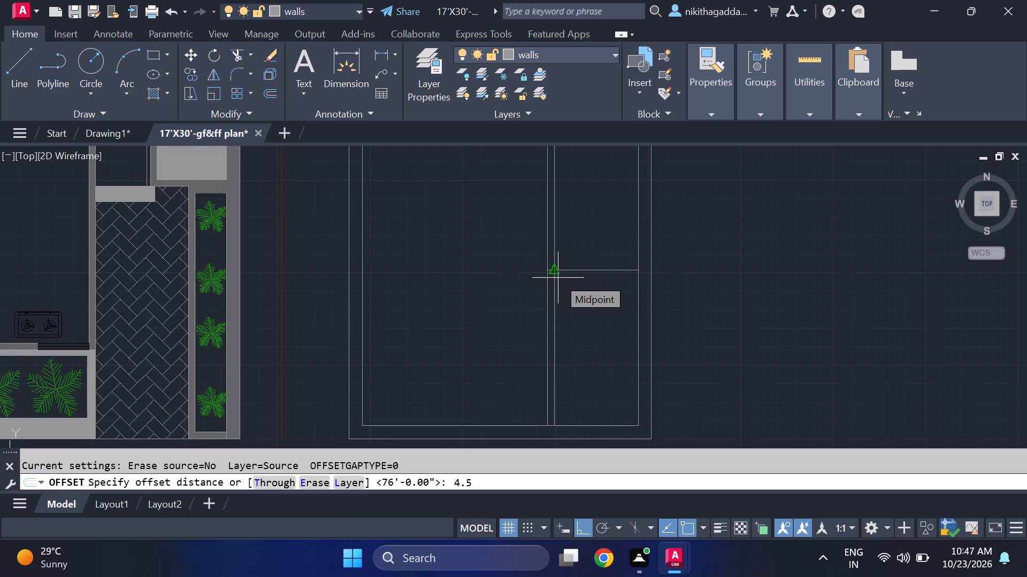
key(Return)
click(612, 271)
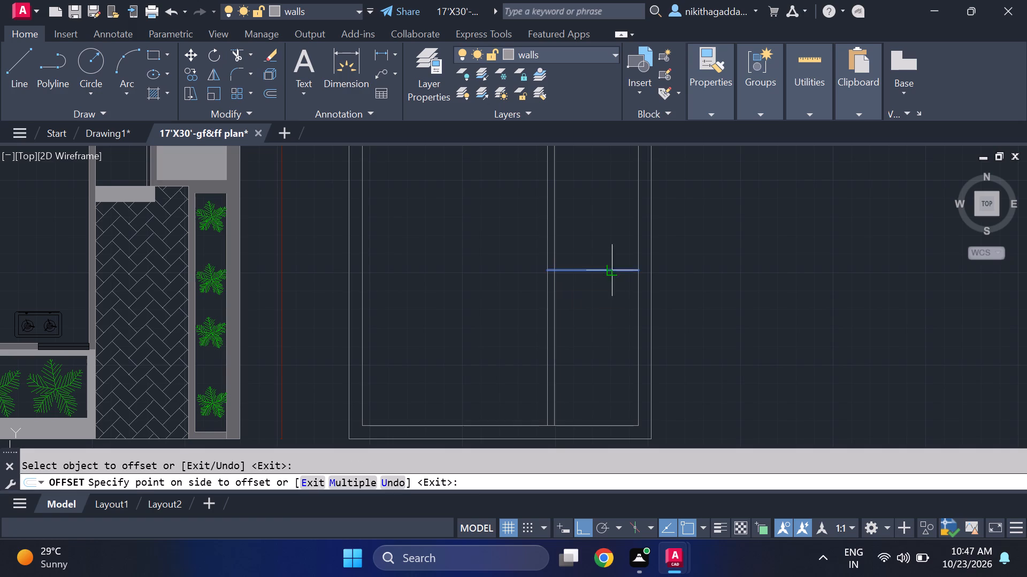
drag(604, 298, 604, 309)
key(Escape)
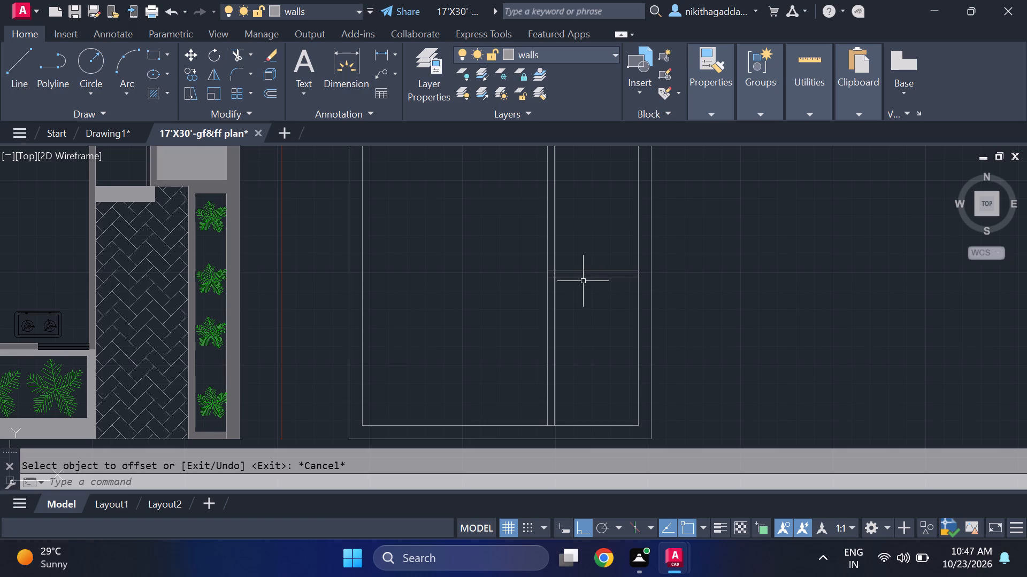
Extend the lower line of the short horizontal partition to the right wall's outer face.
text(ex)
key(Return)
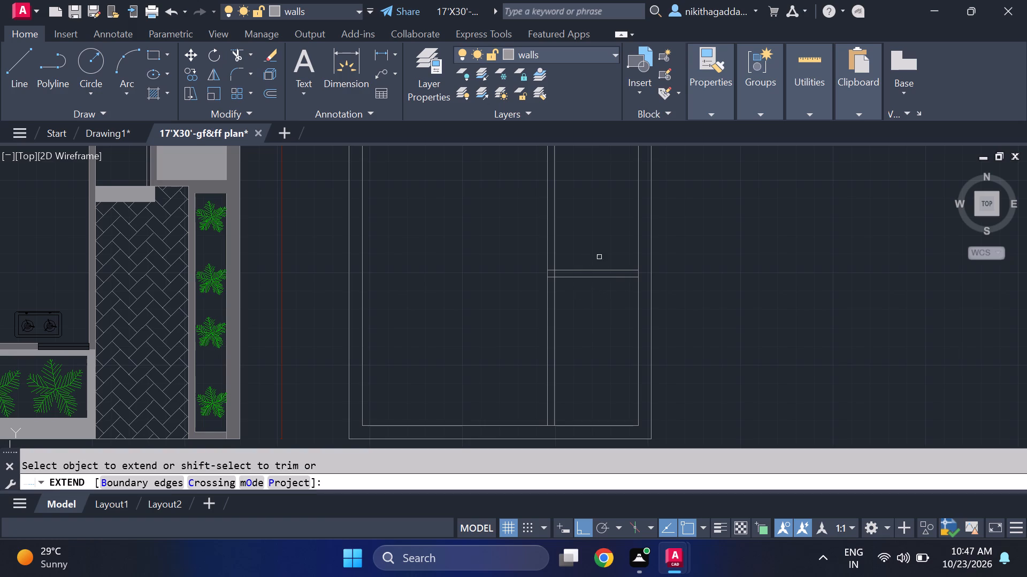
drag(614, 276, 619, 300)
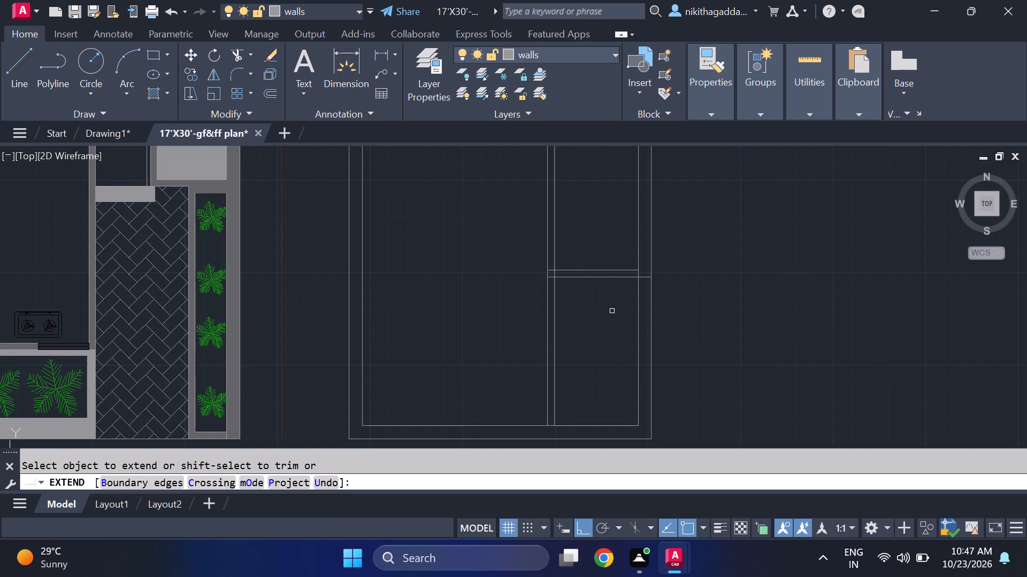
key(Escape)
Trim the overlapping line pieces where the short horizontal partition meets the vertical partition and the right wall's inner face.
text(tr)
key(Return)
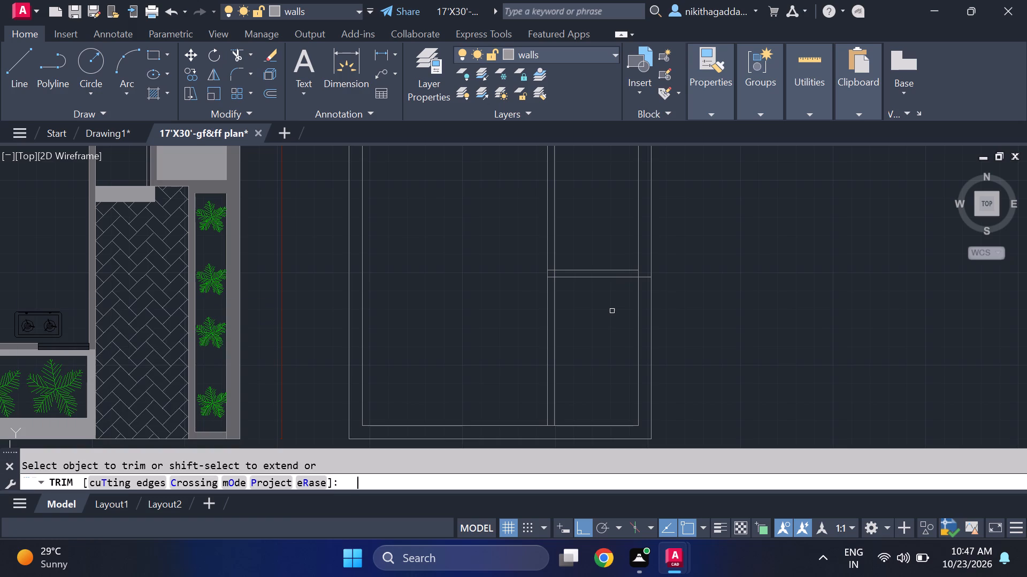
scroll(564, 290, up, 2)
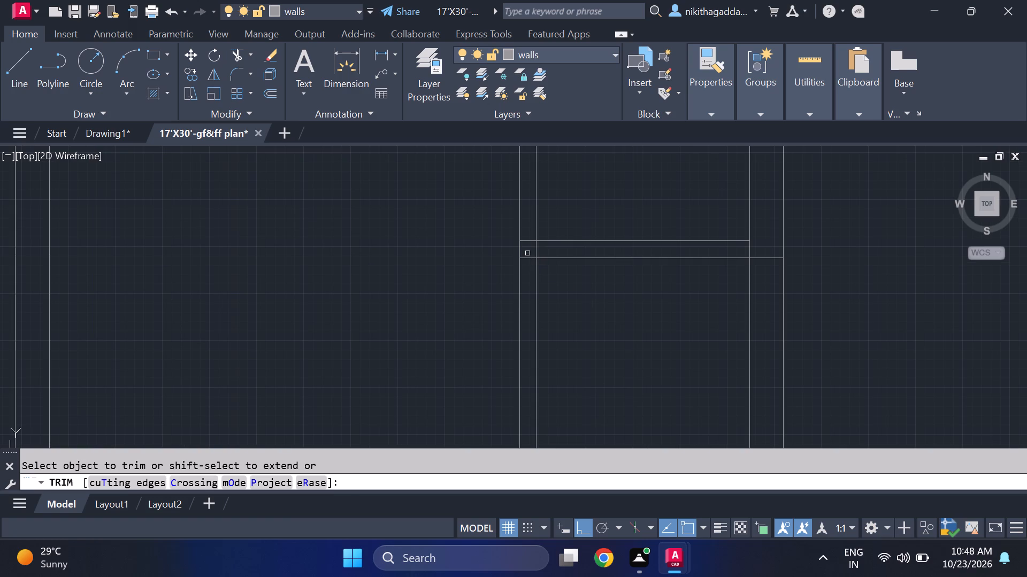
click(526, 258)
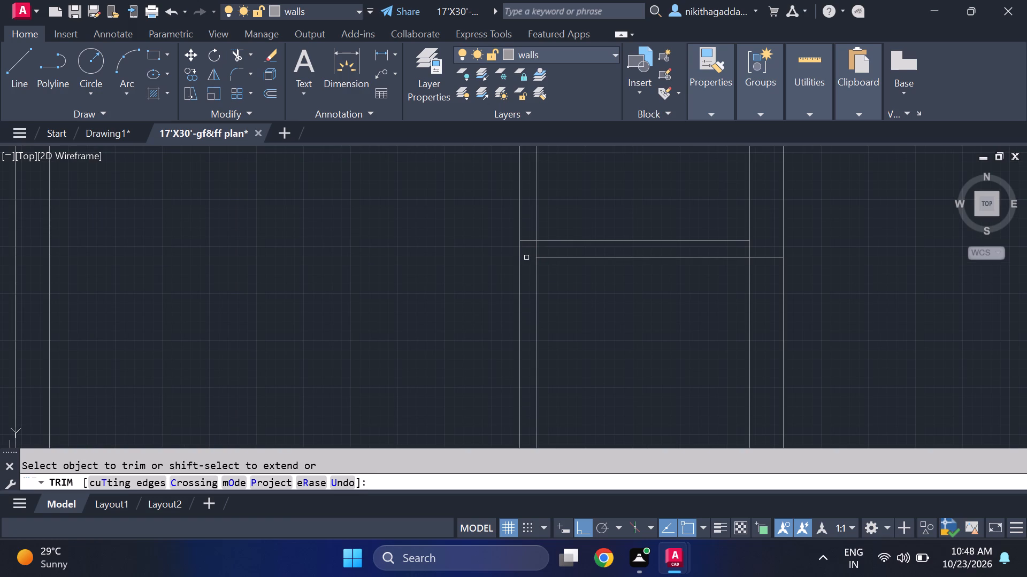
click(537, 247)
scroll(750, 247, up, 1)
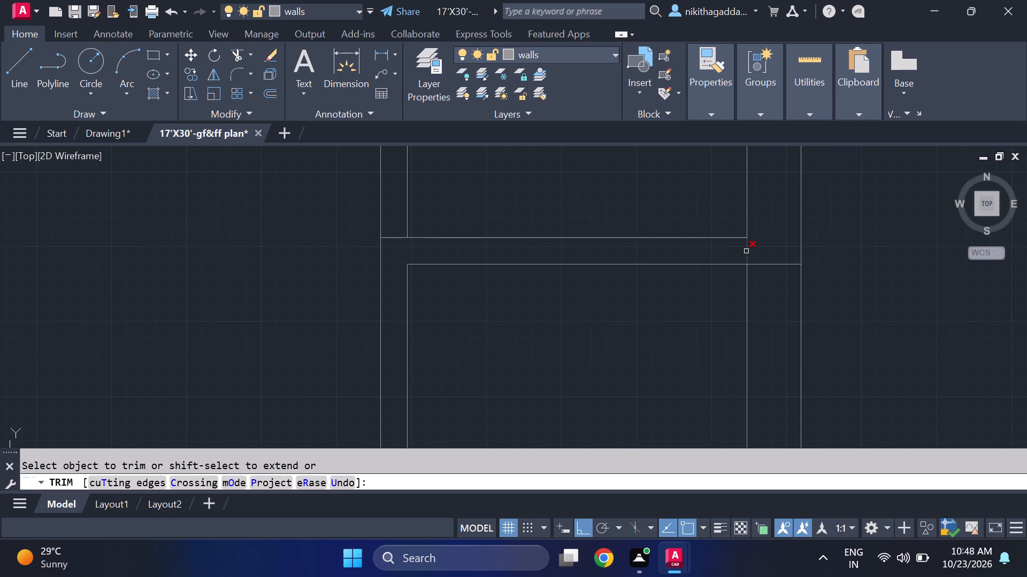
click(746, 251)
scroll(730, 279, down, 3)
middle_drag(698, 344, 673, 313)
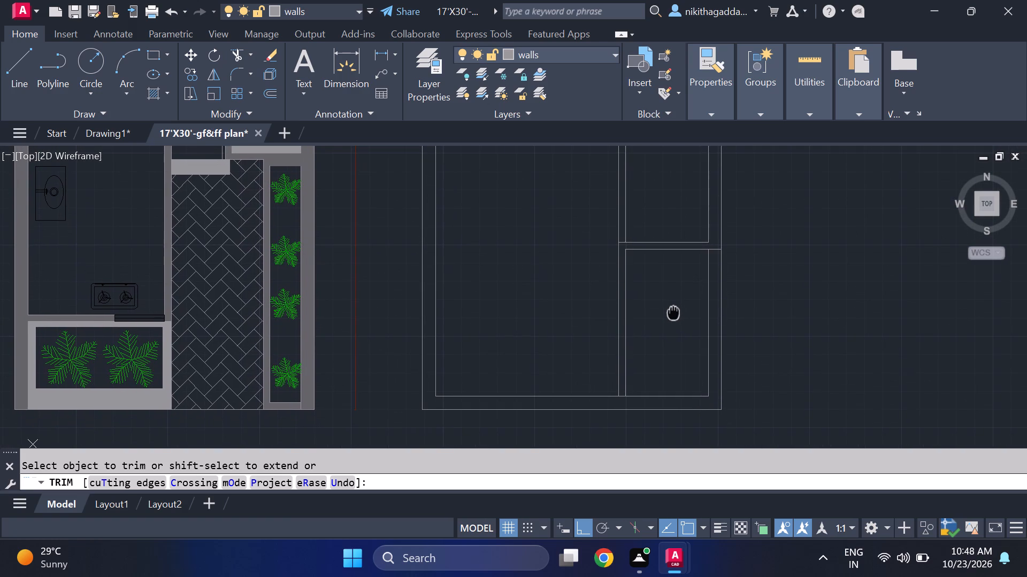
middle_drag(673, 313, 675, 313)
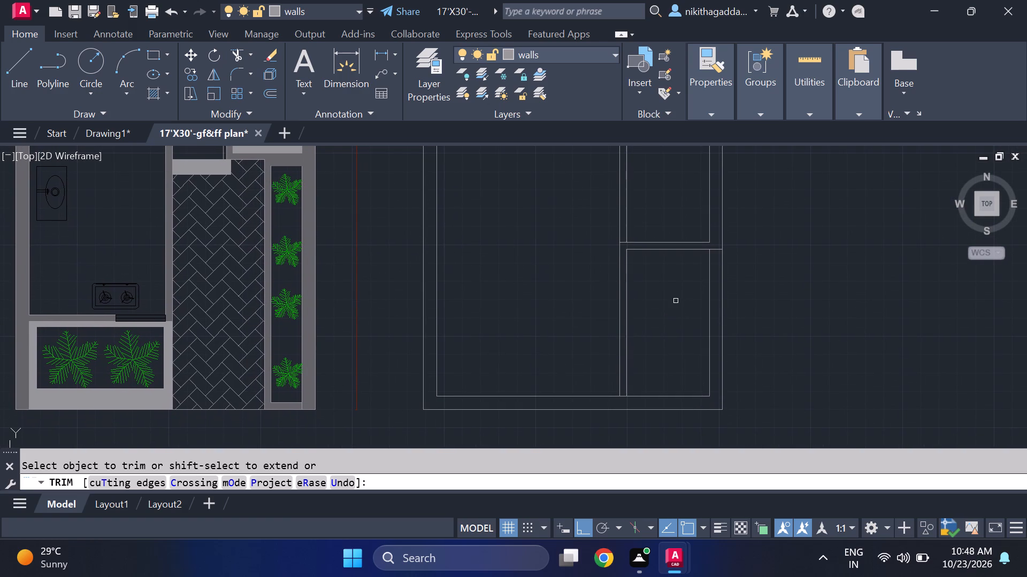
key(Escape)
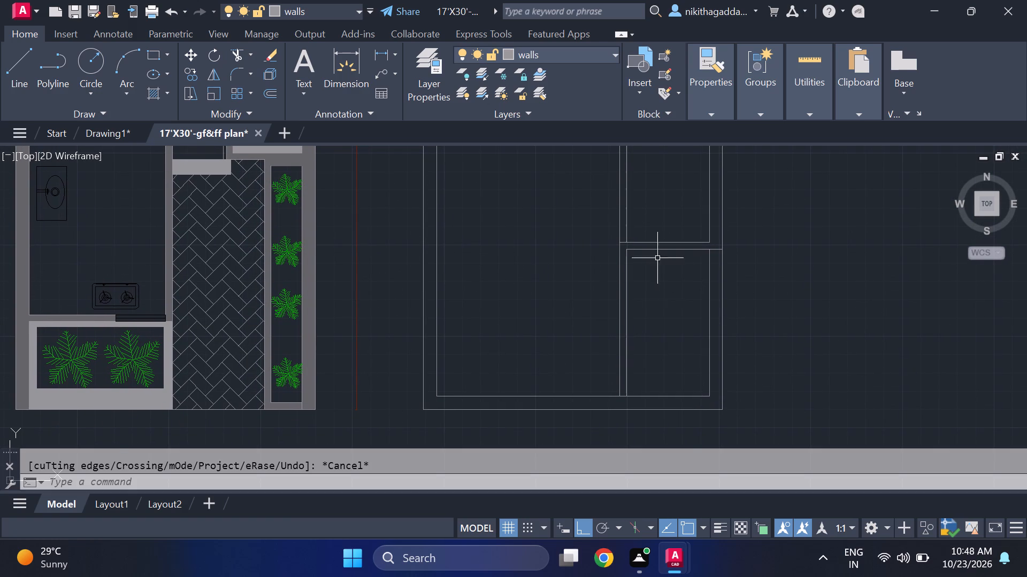
Trim the two line ends of the long horizontal partition that cross the left wall's thickness.
scroll(675, 293, down, 2)
middle_drag(641, 238, 640, 258)
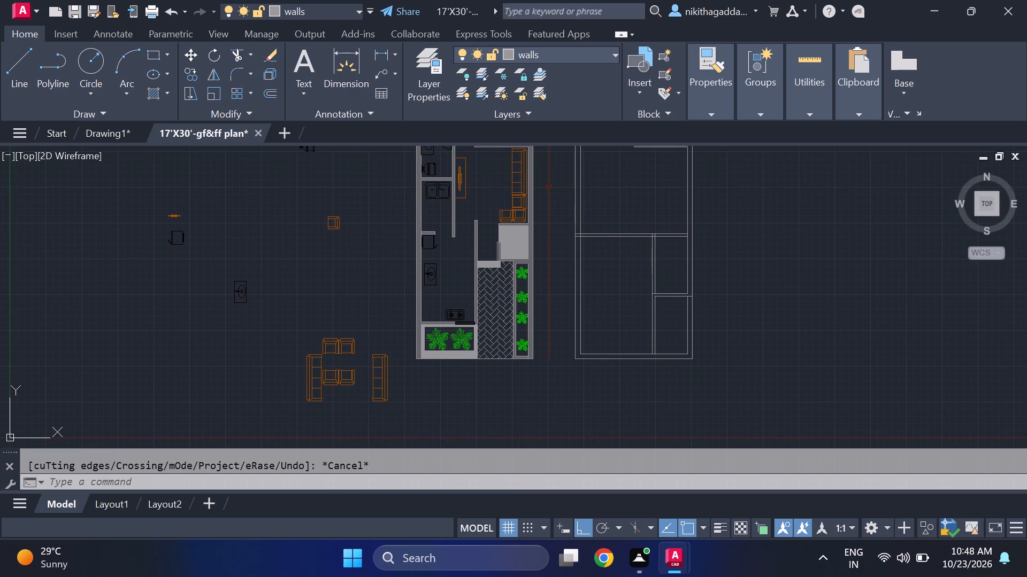
scroll(640, 251, up, 1)
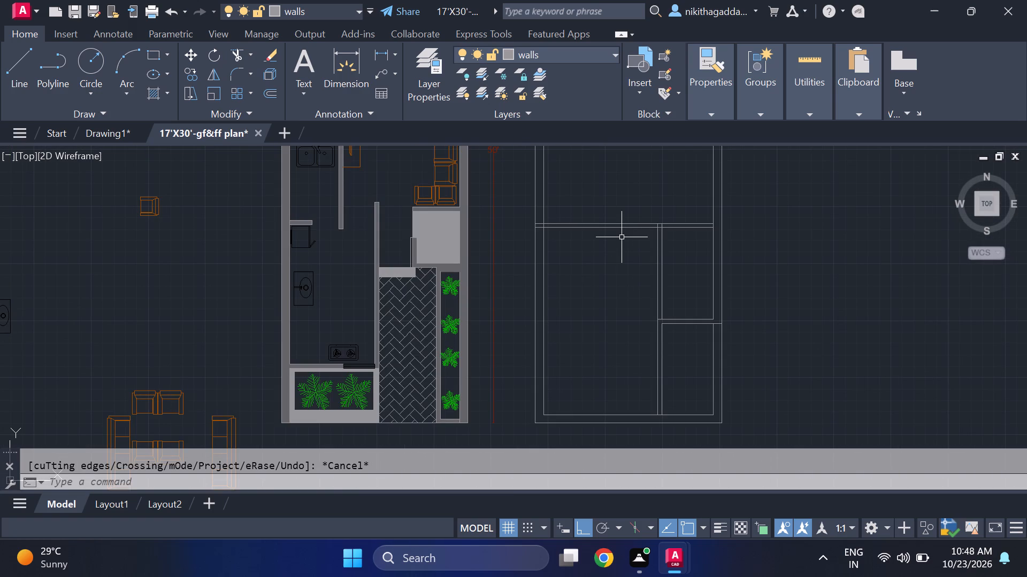
text(tr)
key(Return)
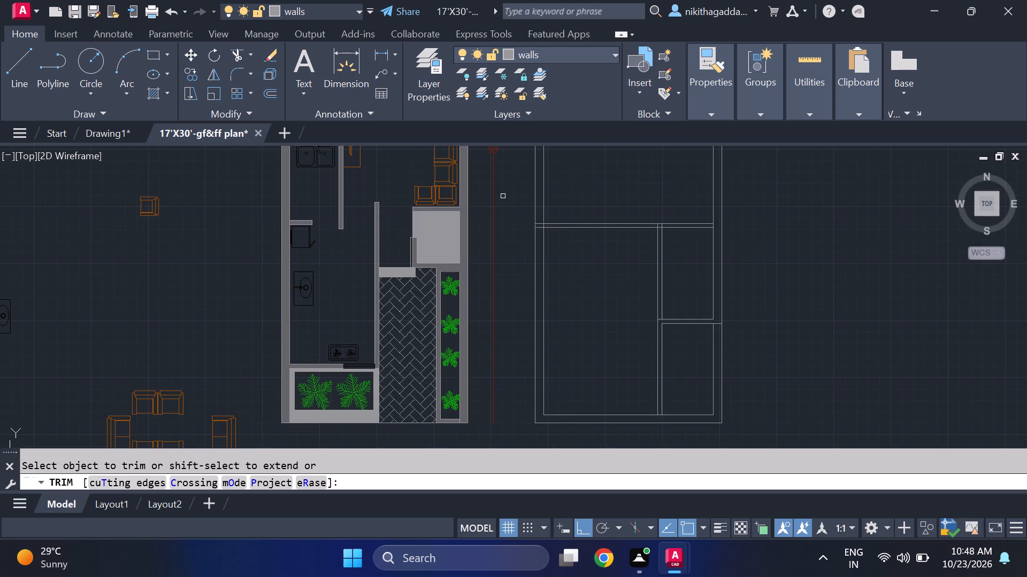
scroll(544, 226, up, 2)
drag(527, 209, 530, 221)
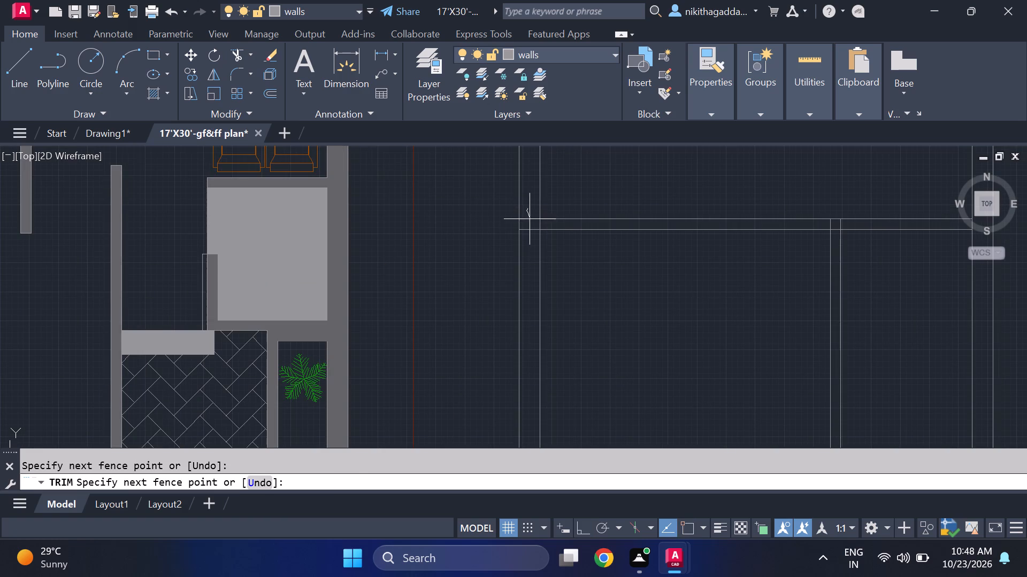
drag(530, 221, 534, 236)
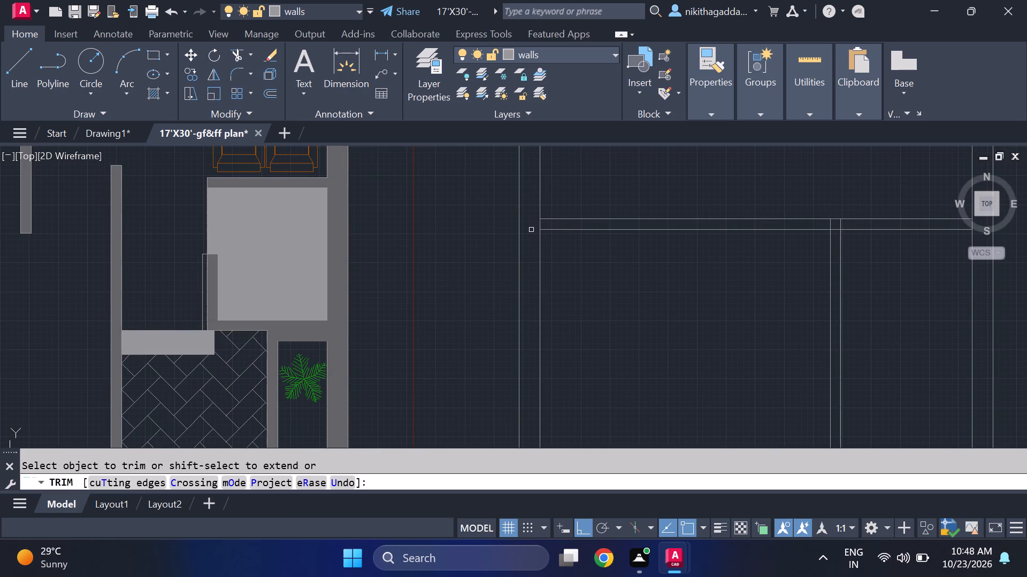
Trim the overlapping line pieces where the vertical partition meets the long horizontal partition.
scroll(803, 254, up, 2)
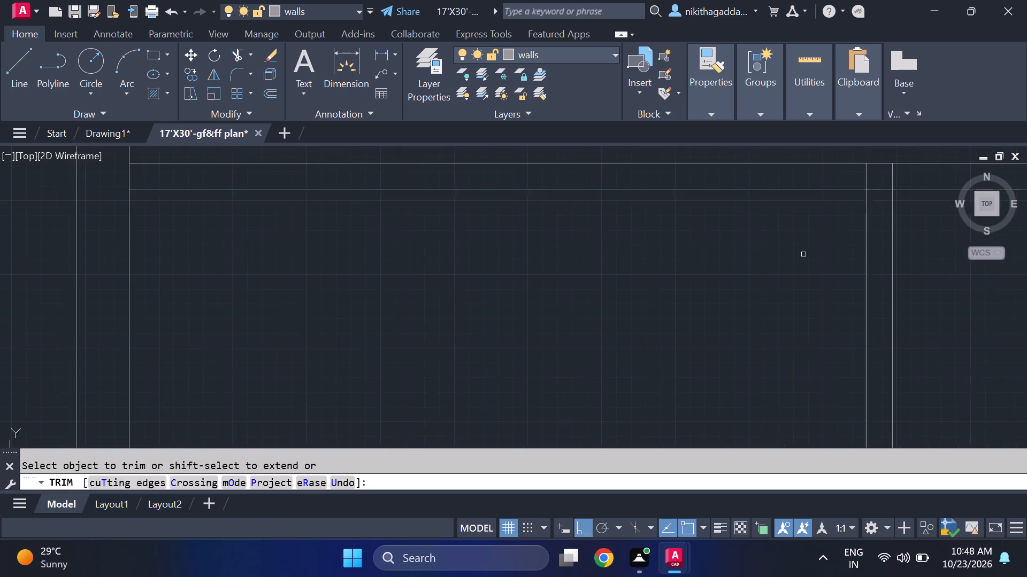
middle_drag(857, 216, 676, 341)
scroll(723, 300, up, 1)
drag(723, 300, 686, 308)
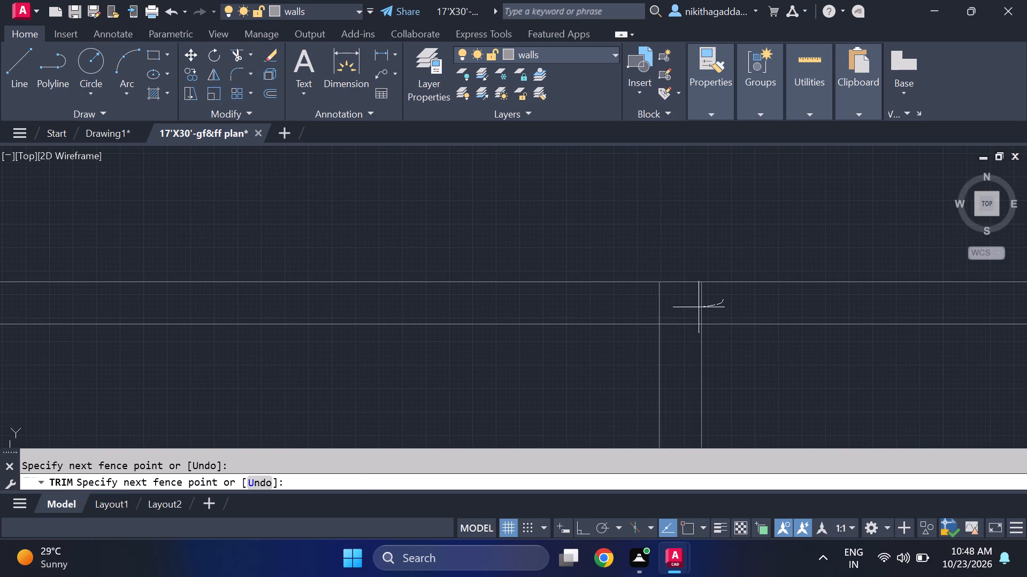
drag(686, 308, 611, 301)
click(682, 325)
scroll(684, 322, down, 3)
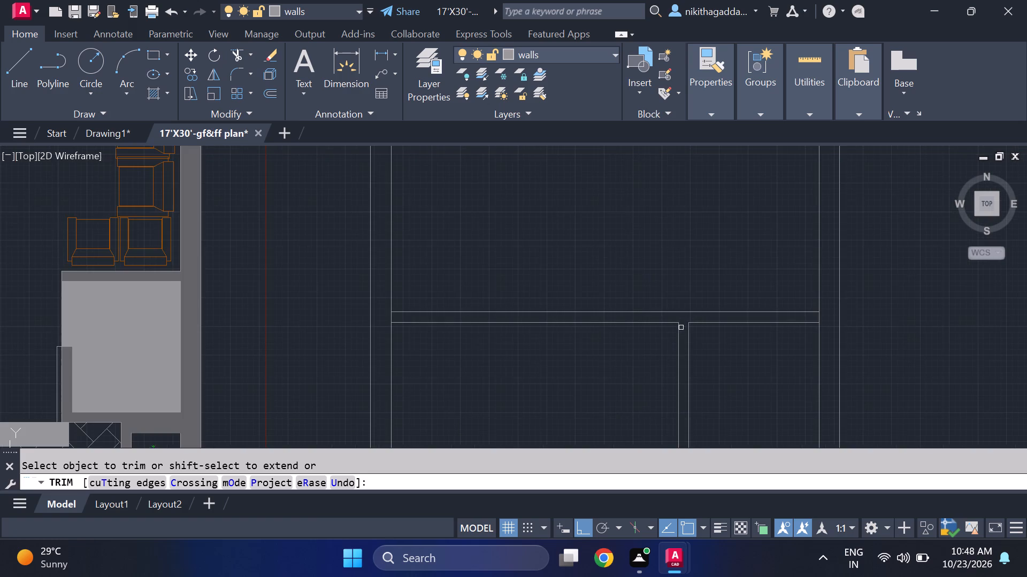
Trim the right wall's inner-face line between the two lines of the long horizontal partition.
middle_drag(646, 392, 610, 329)
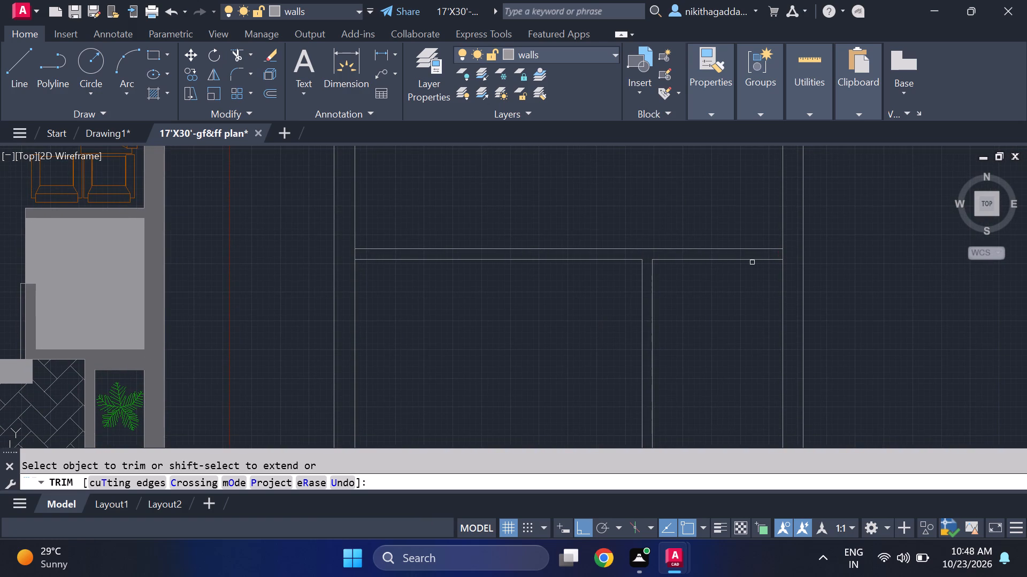
scroll(775, 261, up, 2)
click(791, 244)
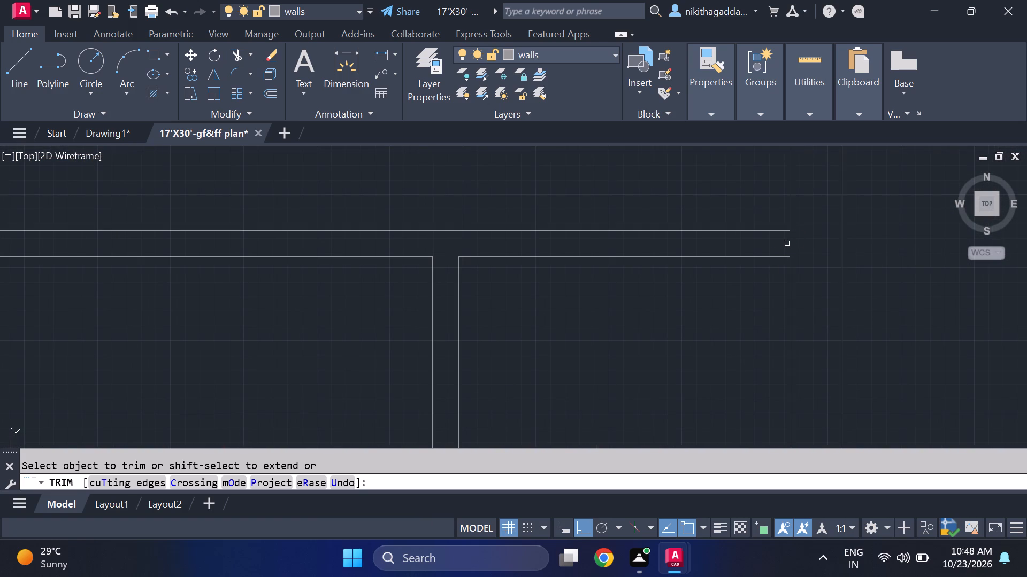
scroll(783, 244, down, 4)
middle_drag(735, 300, 702, 262)
scroll(718, 277, up, 1)
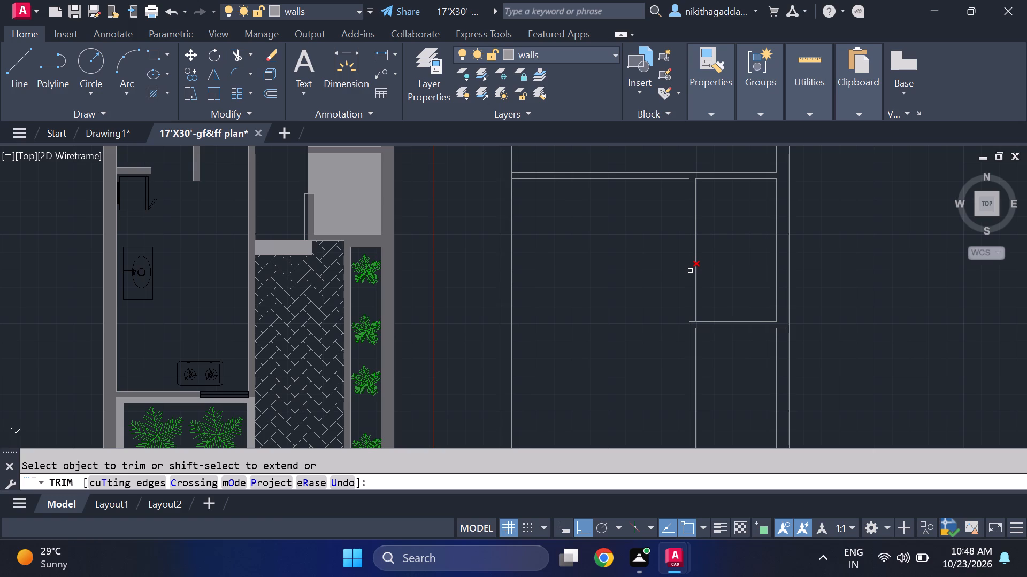
scroll(685, 275, down, 2)
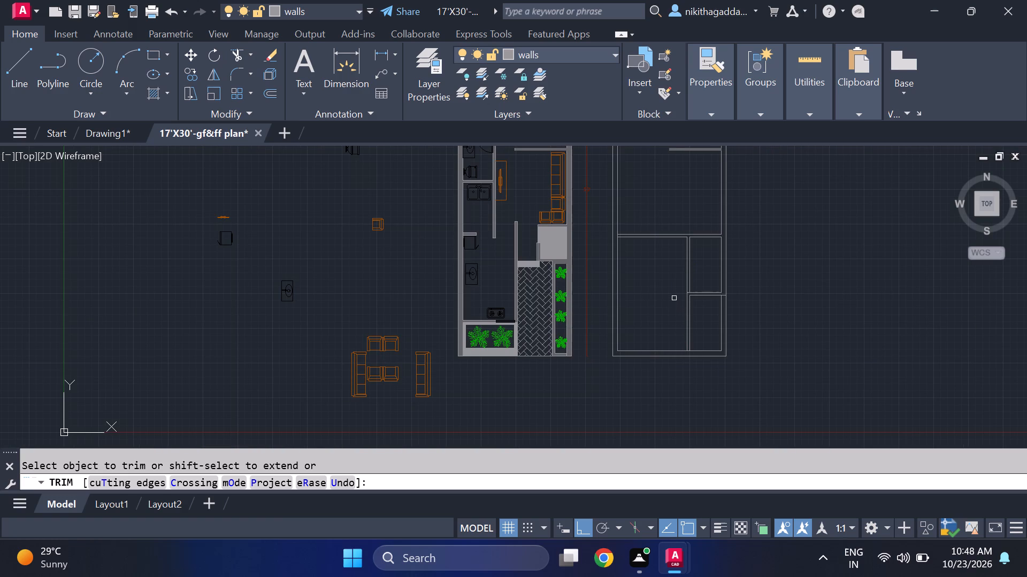
key(Escape)
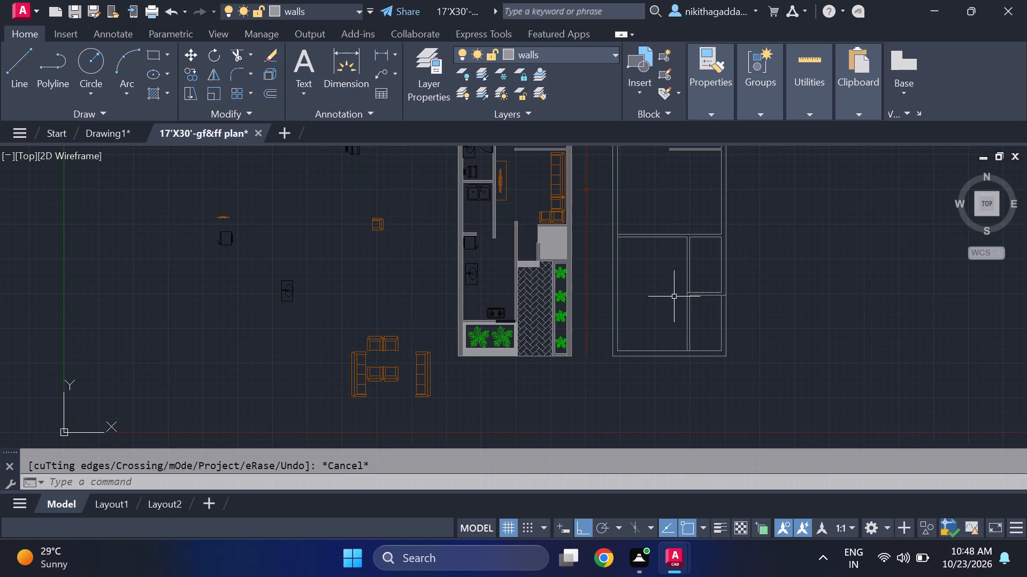
Draw a short horizontal line across the vertical partition's thickness, a little above its junction with the short horizontal partition.
key(l)
key(Return)
scroll(685, 297, up, 2)
middle_drag(688, 261, 687, 359)
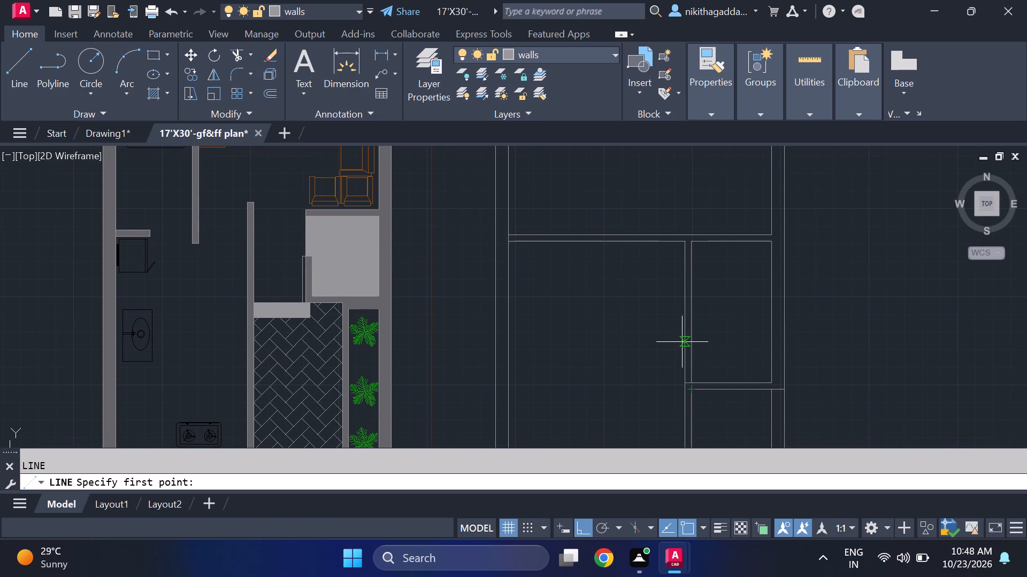
click(686, 331)
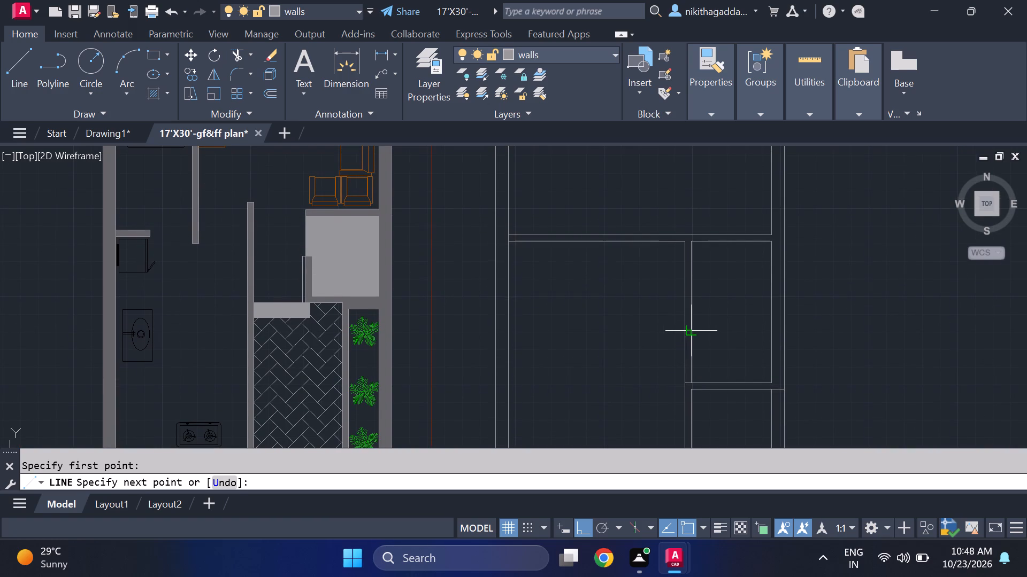
click(694, 333)
key(Return)
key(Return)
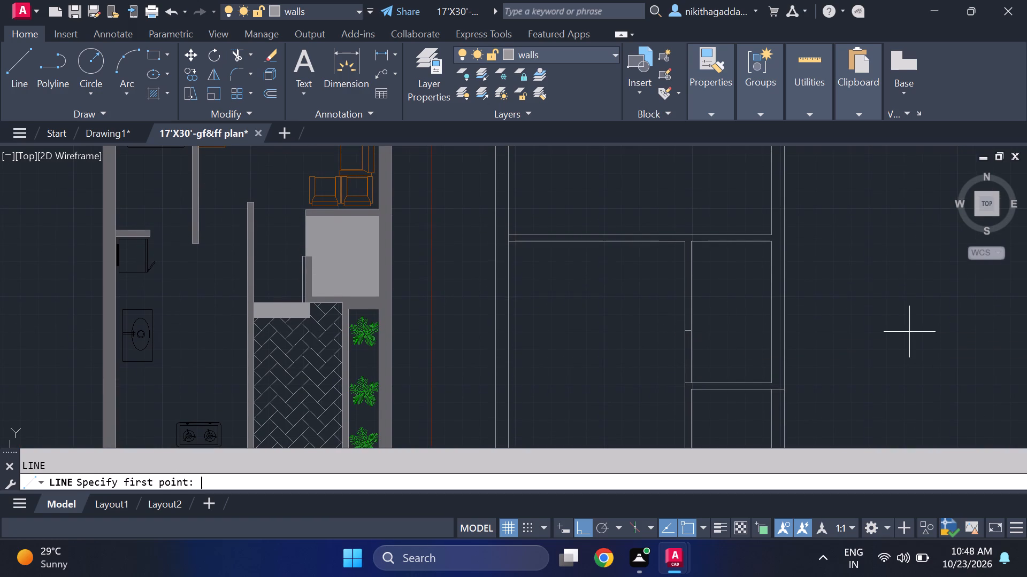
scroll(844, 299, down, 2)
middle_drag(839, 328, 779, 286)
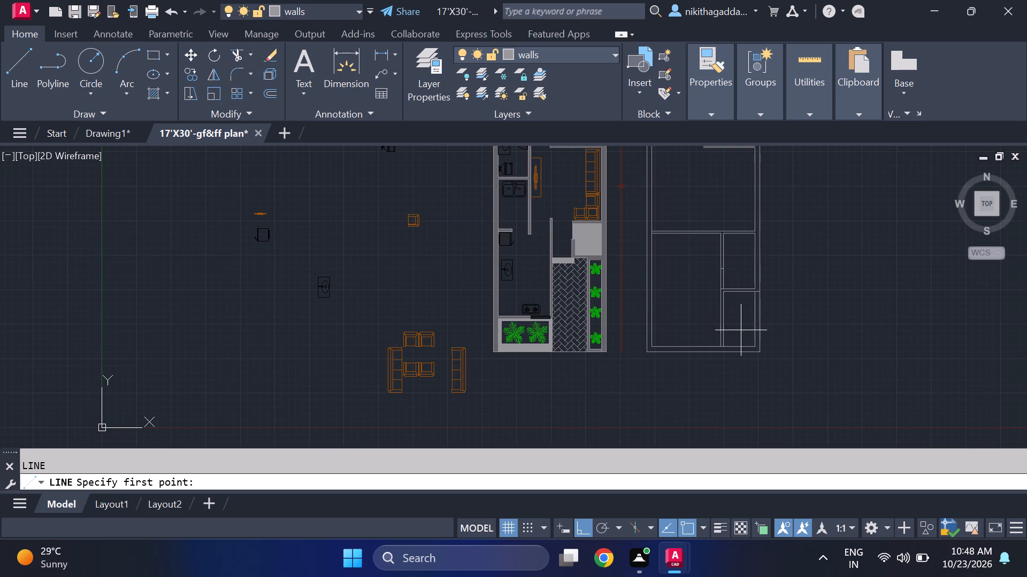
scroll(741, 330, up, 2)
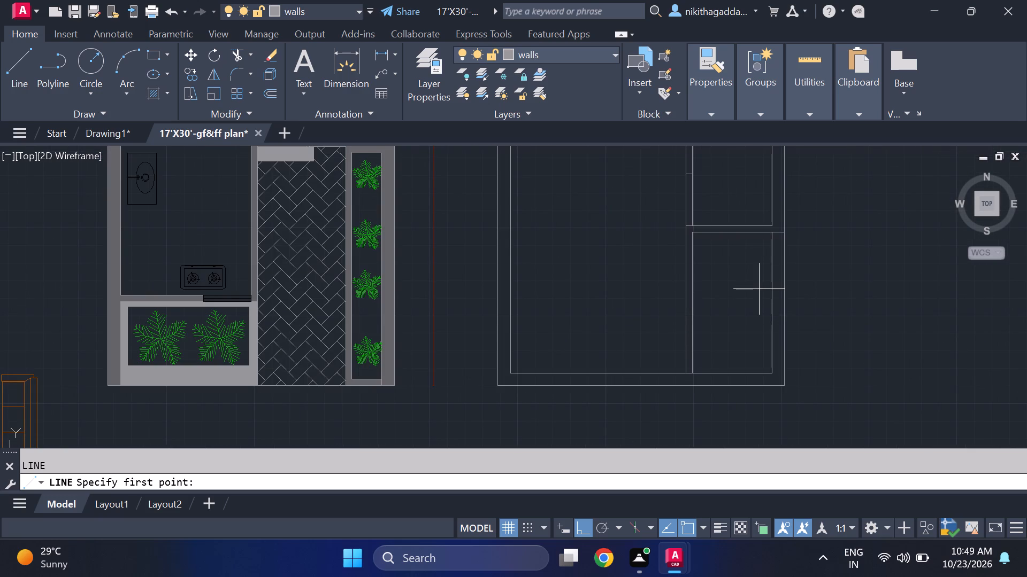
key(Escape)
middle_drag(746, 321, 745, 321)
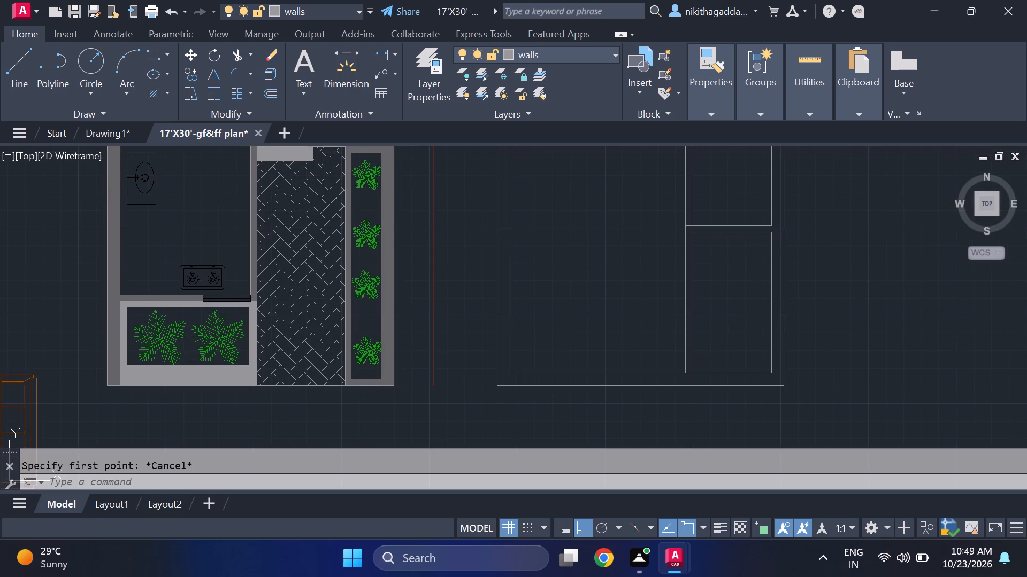
Make windows the current layer.
middle_drag(745, 321, 743, 330)
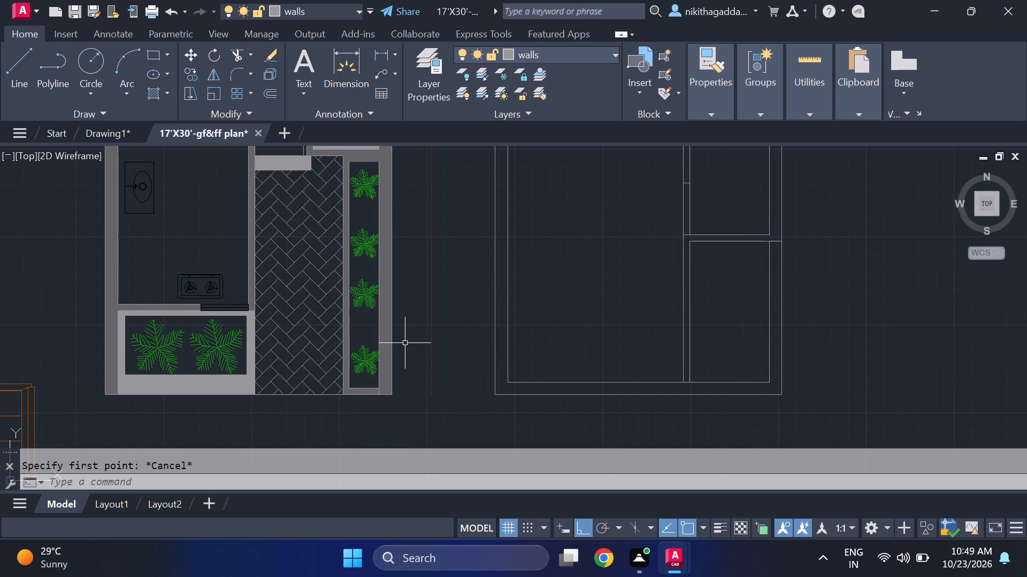
scroll(405, 343, up, 1)
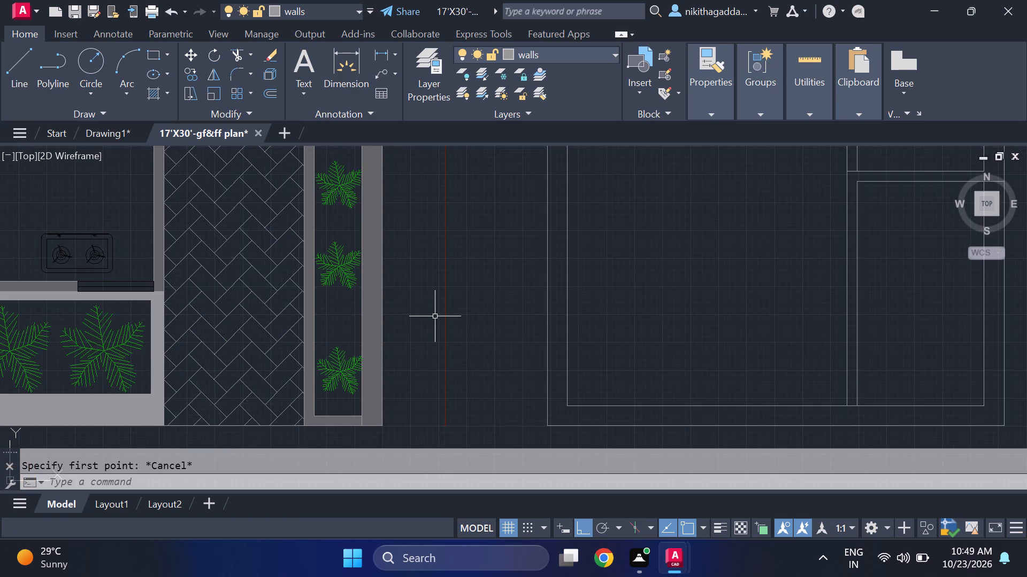
middle_drag(436, 314, 472, 385)
scroll(473, 386, down, 1)
scroll(492, 344, down, 3)
scroll(495, 341, up, 1)
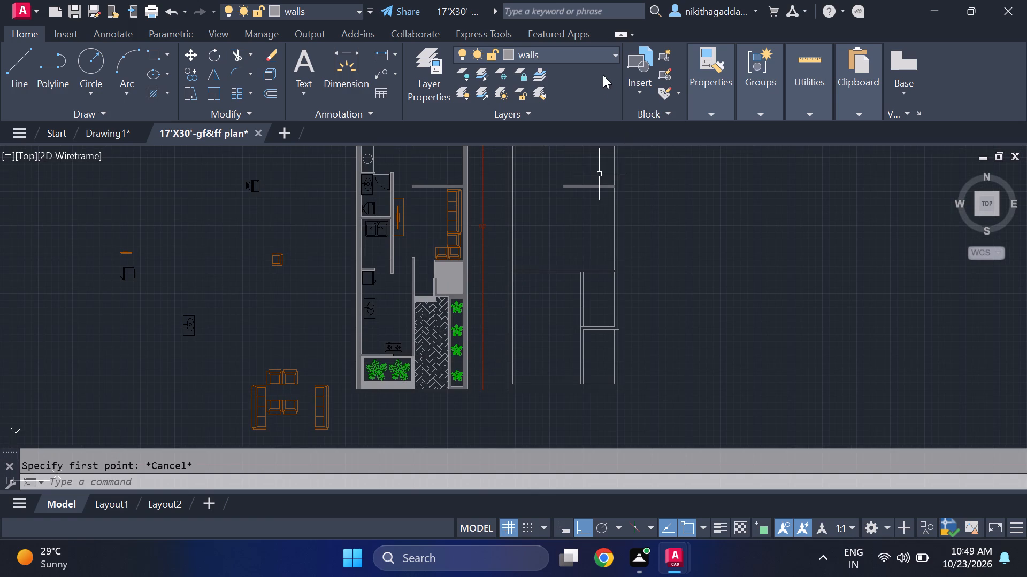
click(599, 53)
click(553, 203)
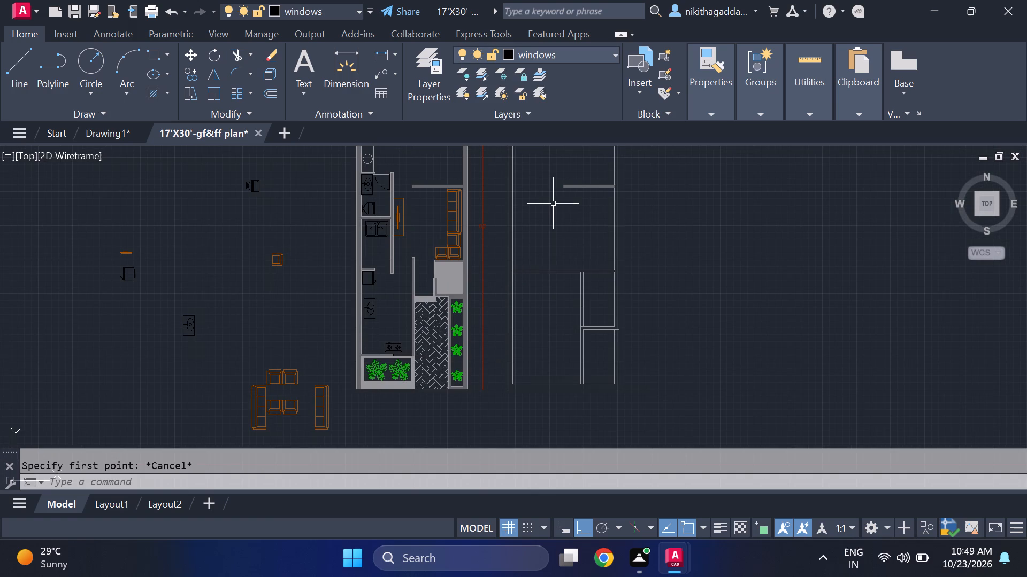
Draw a line from the bottom wall's inner face straight across to its outer face, near the wall's left end in the unhatched plan.
key(l)
key(Return)
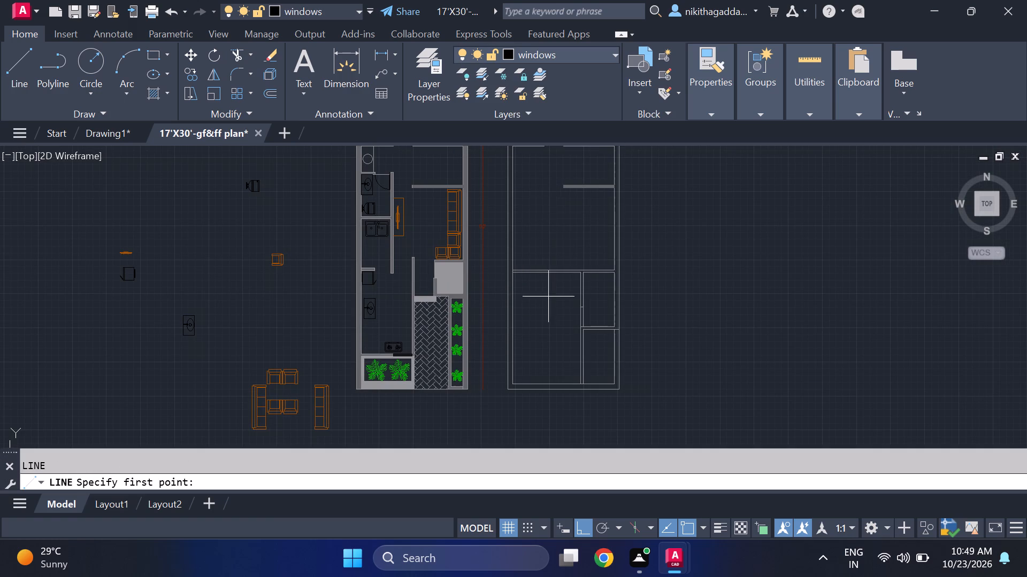
scroll(545, 303, up, 2)
middle_drag(549, 352, 515, 164)
middle_click(515, 162)
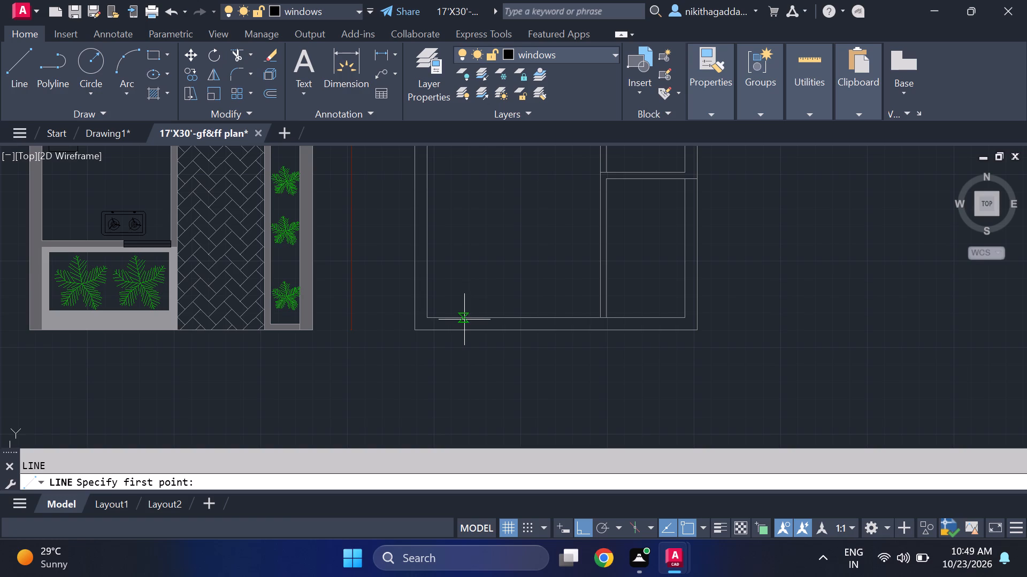
click(477, 320)
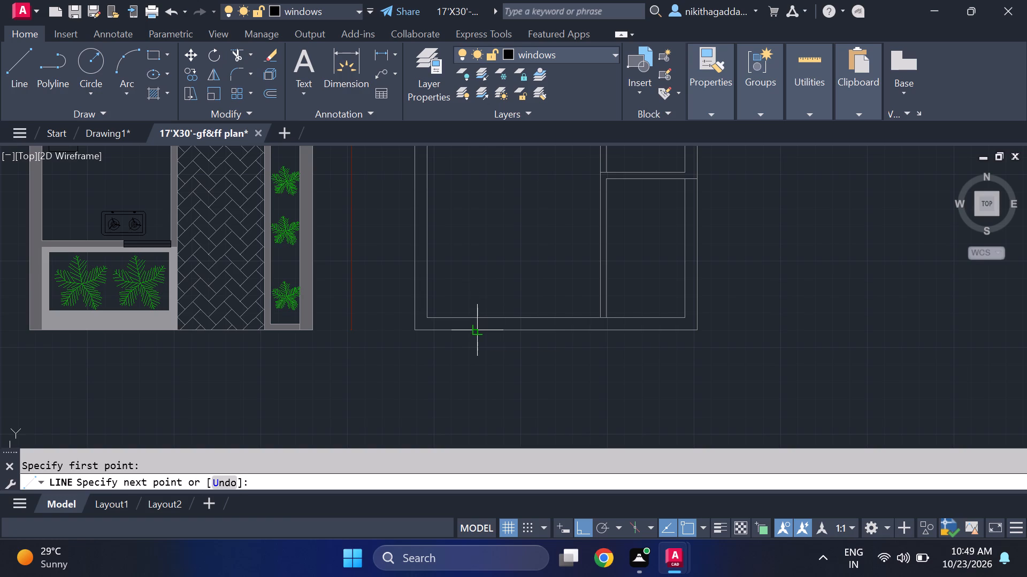
click(480, 334)
scroll(574, 338, up, 1)
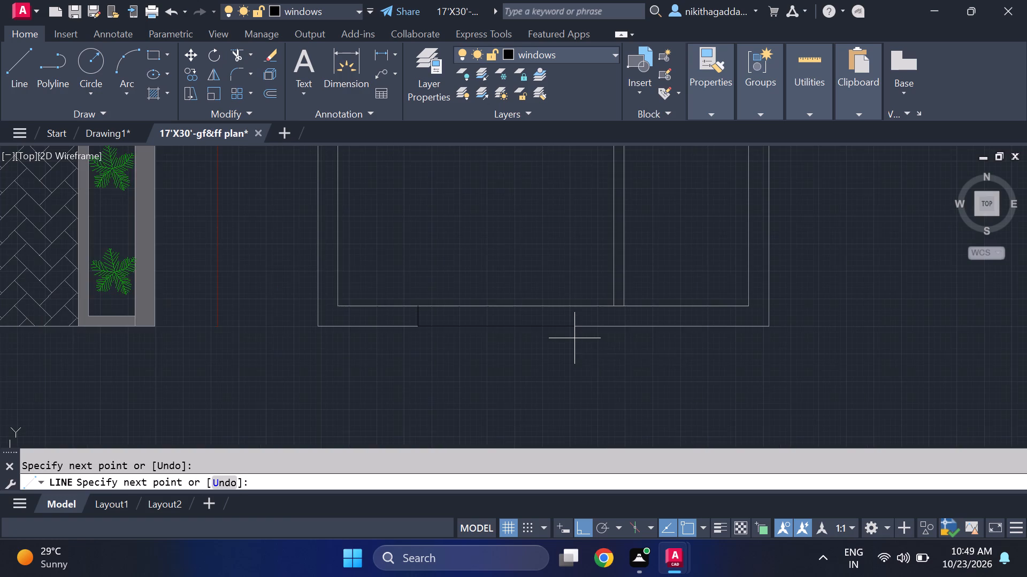
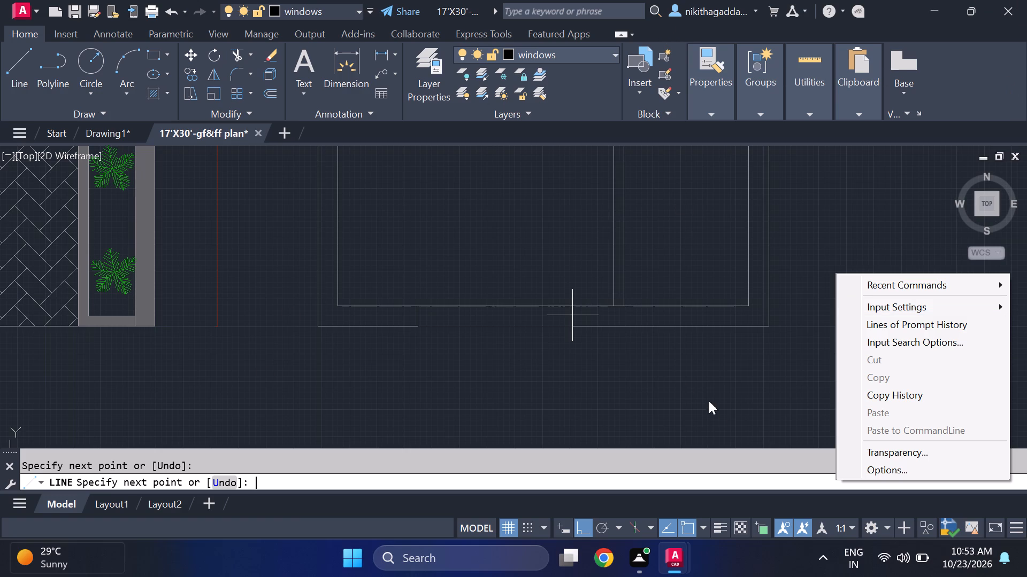
Complete the window in the unhatched plan's bottom wall with outer-face, far-end and inner-face lines, plus a lengthwise centre line.
scroll(680, 381, down, 2)
key(Escape)
scroll(647, 355, down, 1)
scroll(578, 366, up, 2)
scroll(735, 355, up, 1)
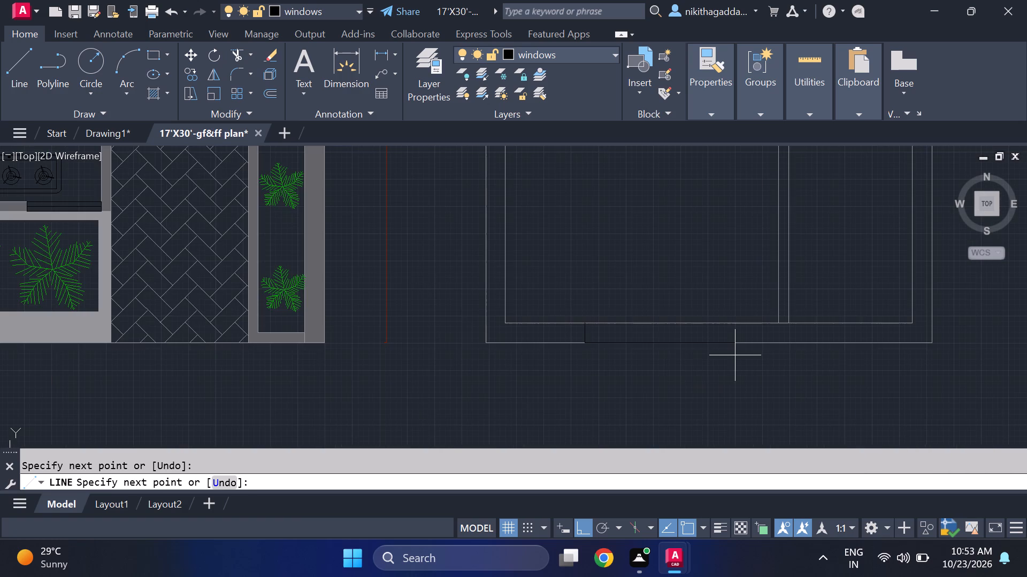
click(738, 340)
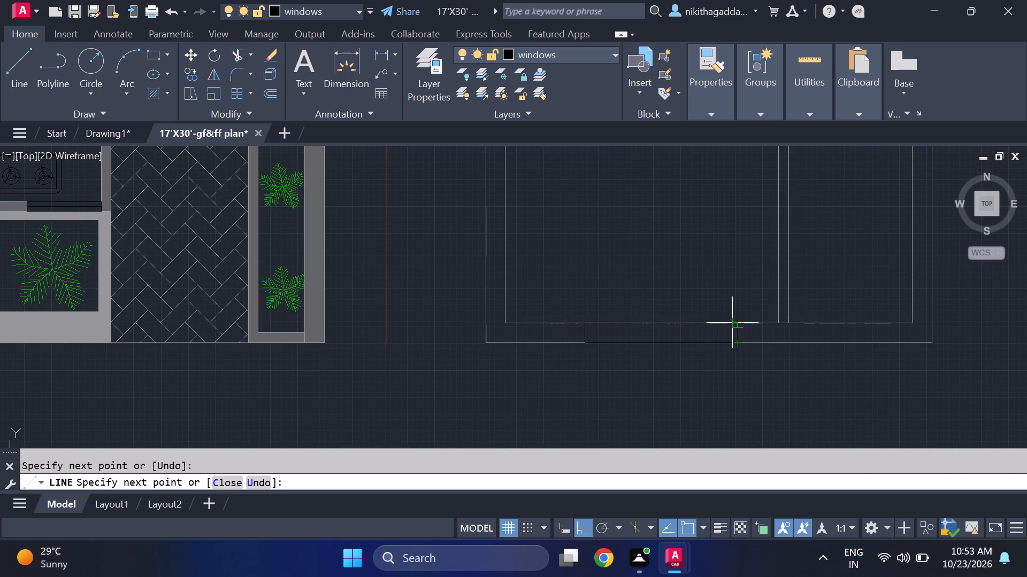
click(732, 323)
click(580, 322)
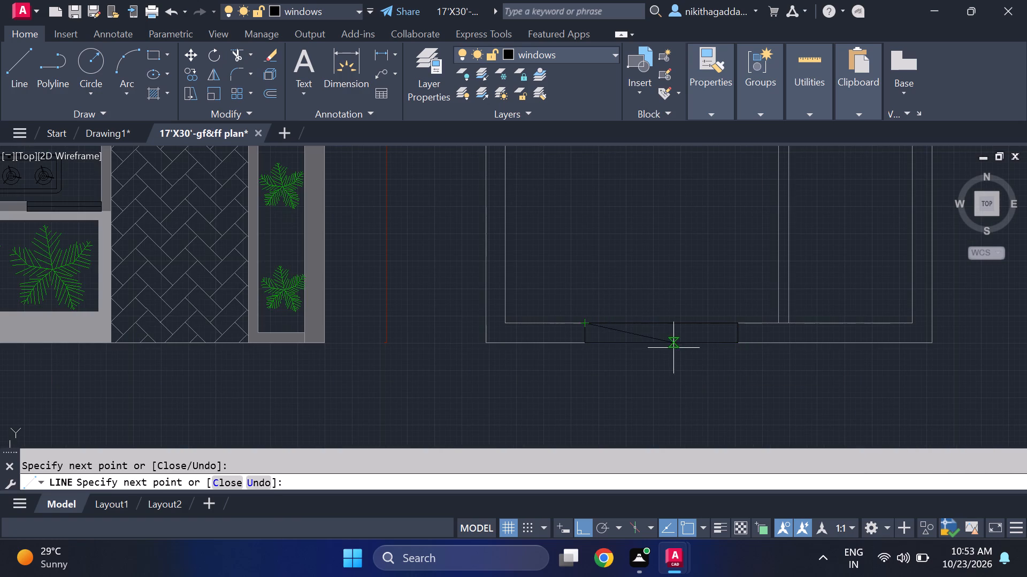
click(587, 330)
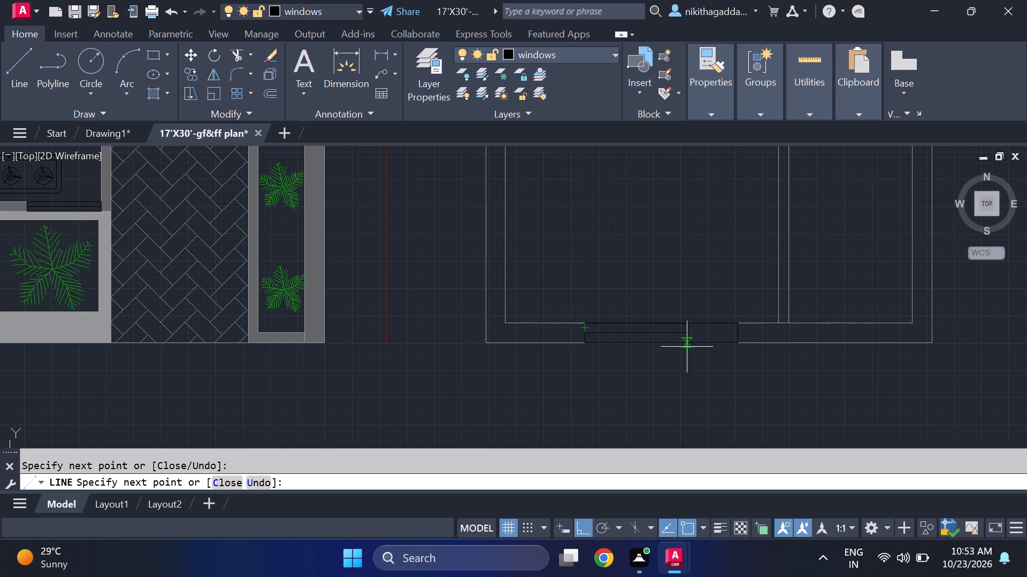
click(735, 332)
key(Escape)
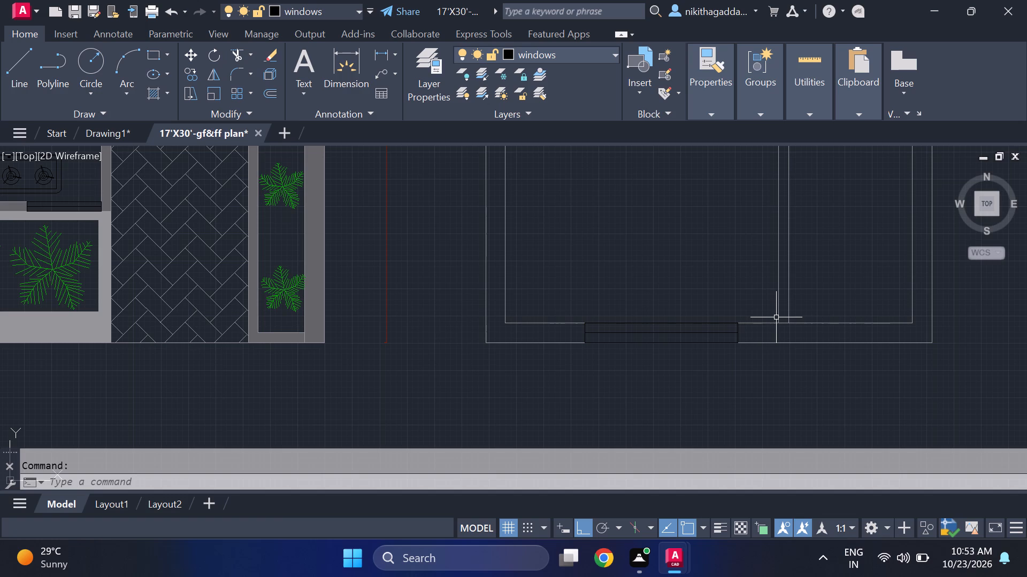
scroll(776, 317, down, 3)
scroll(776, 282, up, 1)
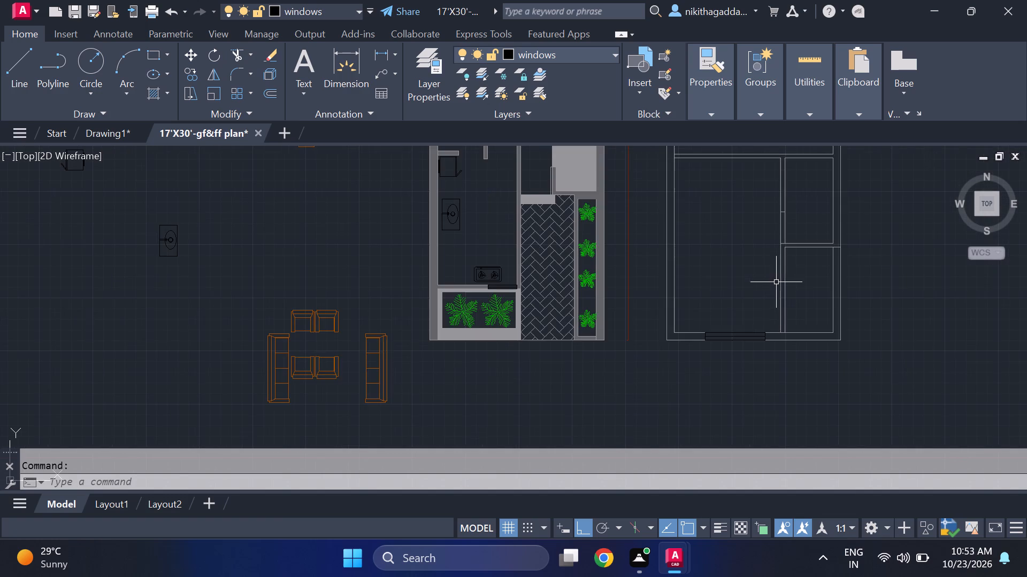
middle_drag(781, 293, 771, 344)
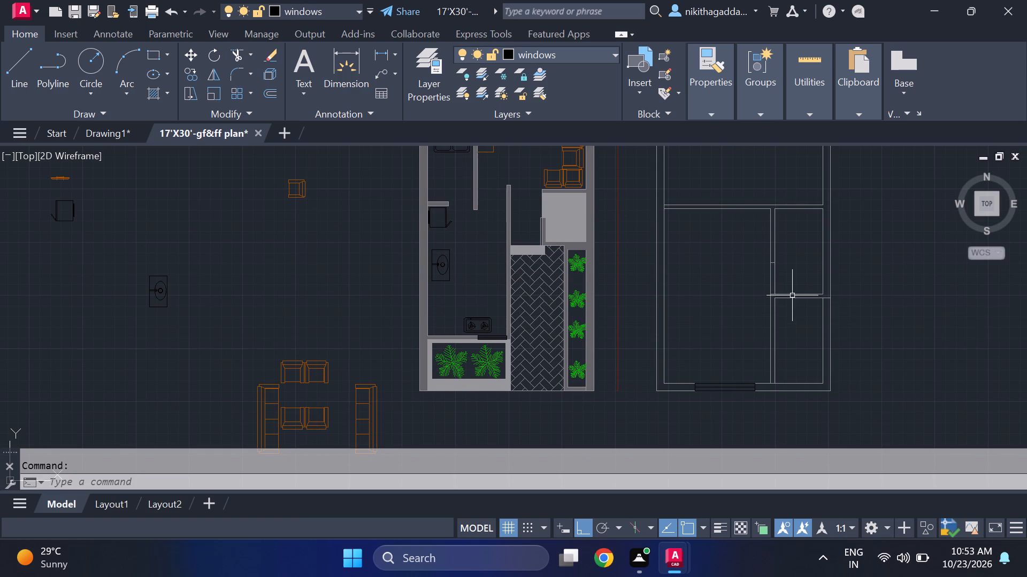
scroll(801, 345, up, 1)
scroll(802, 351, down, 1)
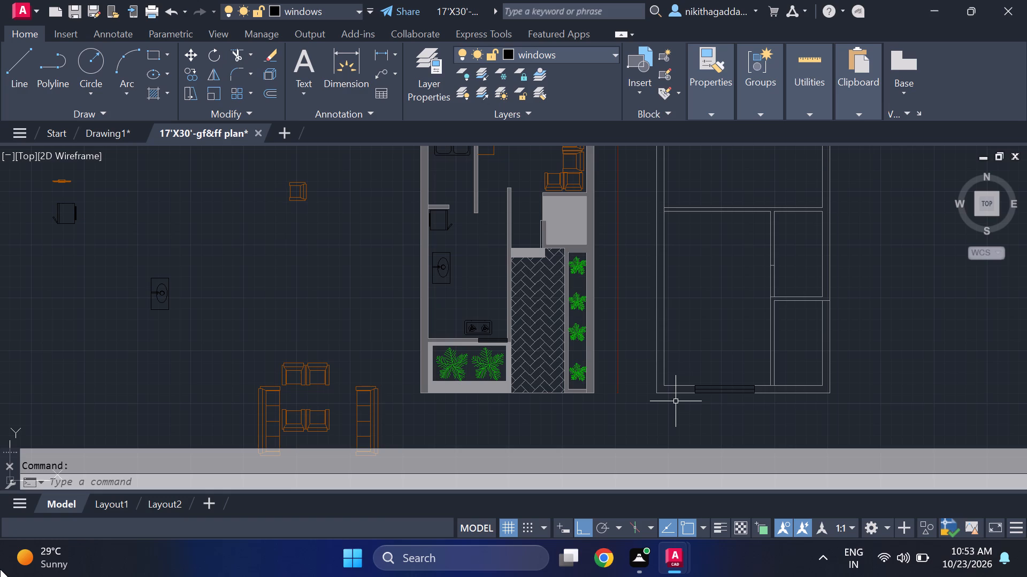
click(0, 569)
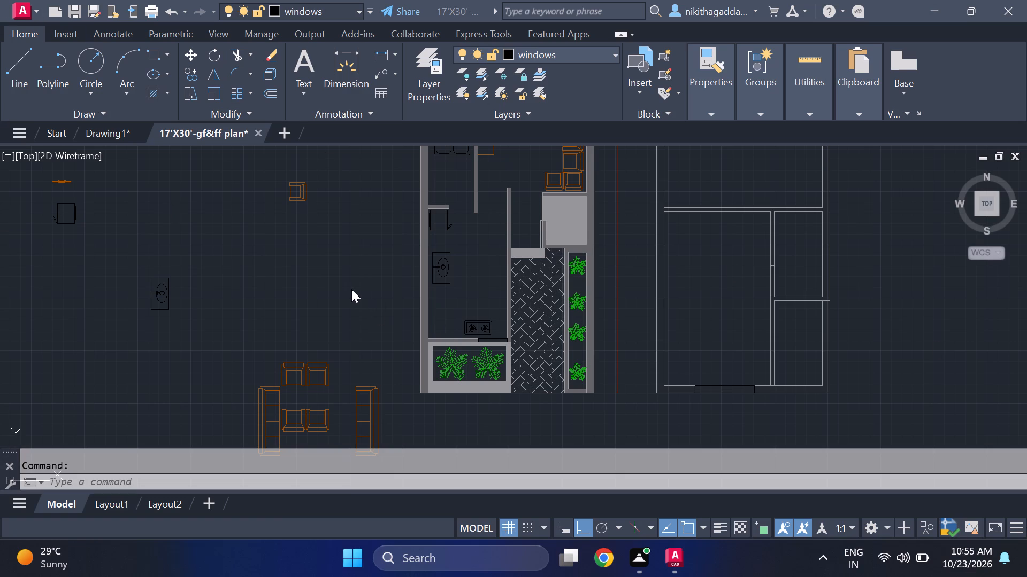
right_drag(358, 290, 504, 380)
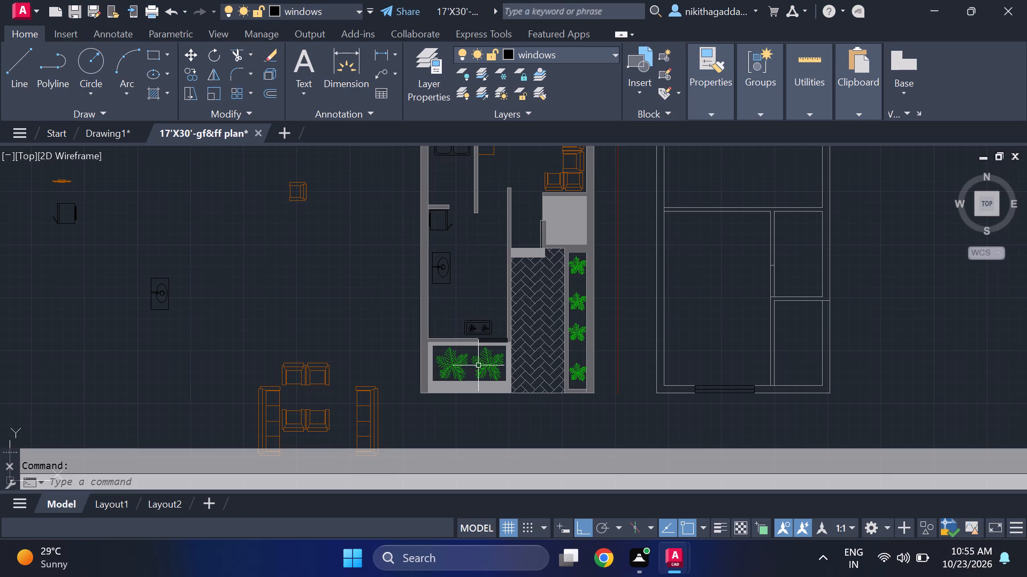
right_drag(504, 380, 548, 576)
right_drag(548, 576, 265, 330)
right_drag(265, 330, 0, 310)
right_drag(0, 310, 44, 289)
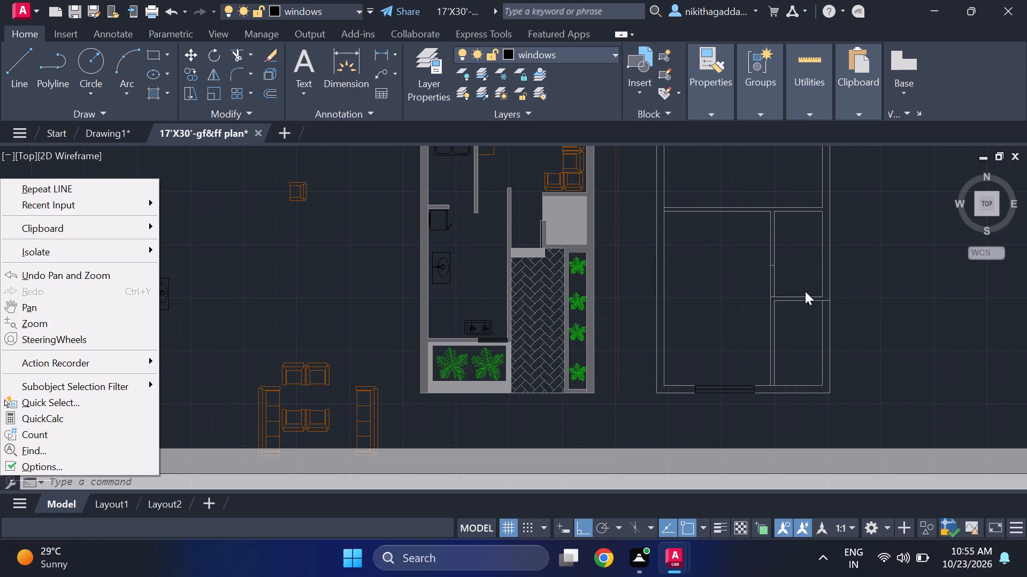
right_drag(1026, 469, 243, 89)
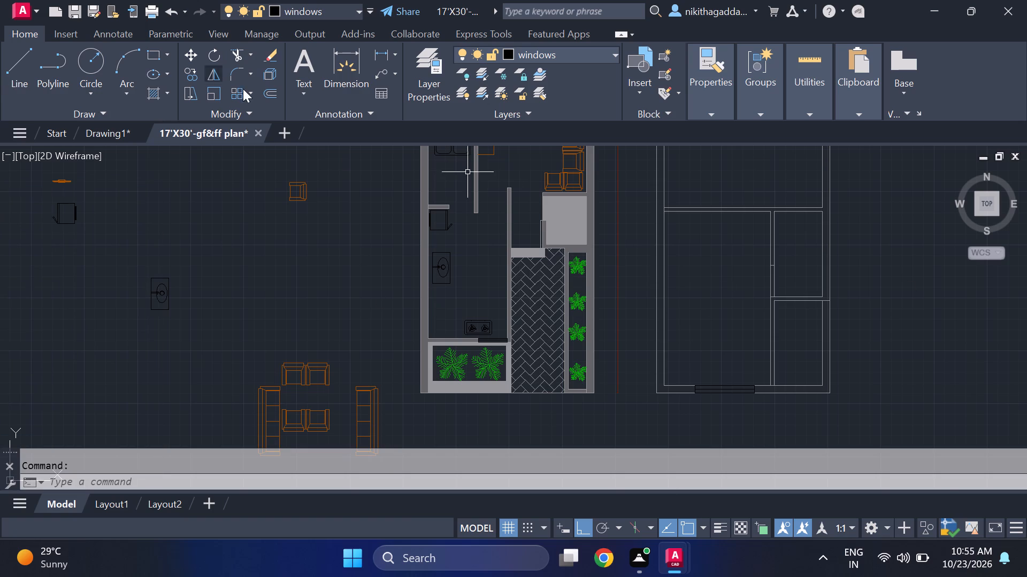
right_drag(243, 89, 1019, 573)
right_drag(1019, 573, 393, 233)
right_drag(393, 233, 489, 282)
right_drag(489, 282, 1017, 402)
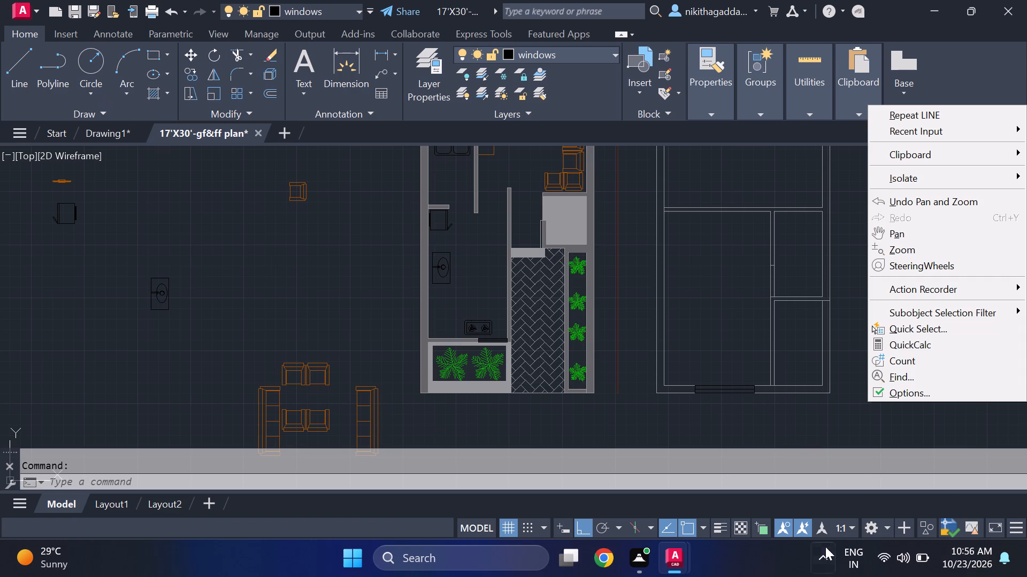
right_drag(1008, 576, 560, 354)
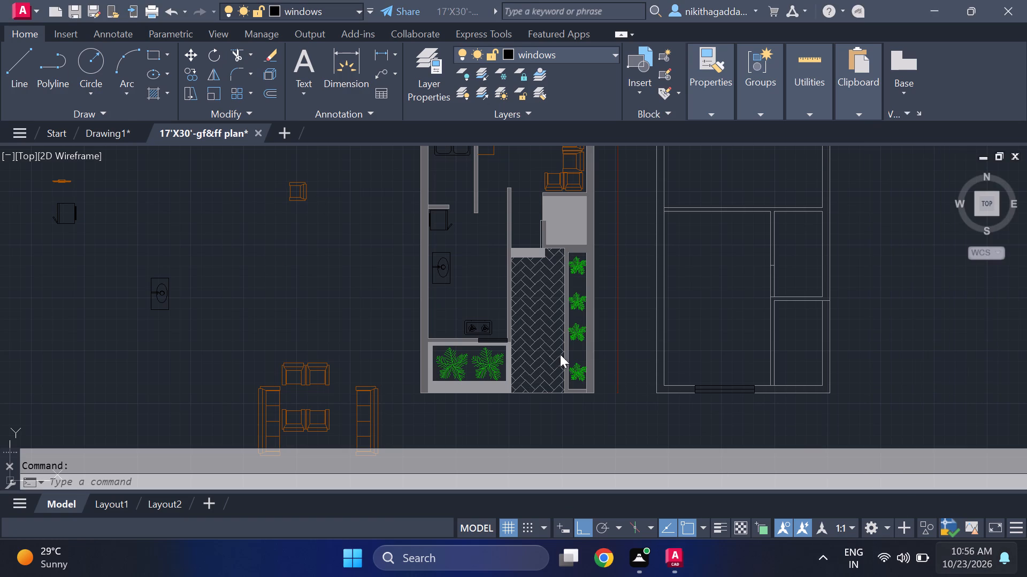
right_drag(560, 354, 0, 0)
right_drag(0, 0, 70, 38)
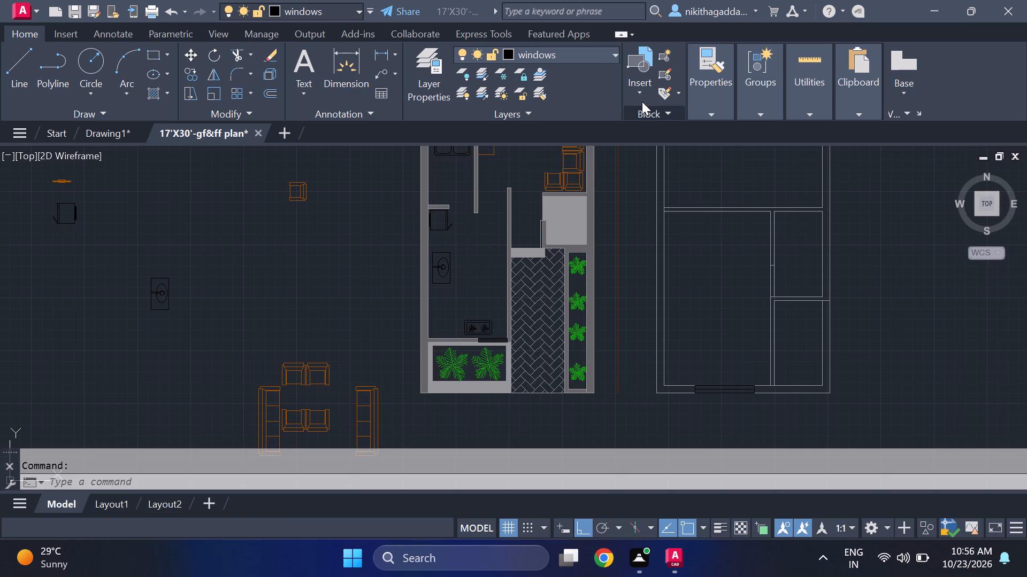
Examine the unhatched plan alongside the furnished plan, from the bedroom and toilet area down to the partitioned rooms and bottom-wall window.
scroll(589, 221, down, 2)
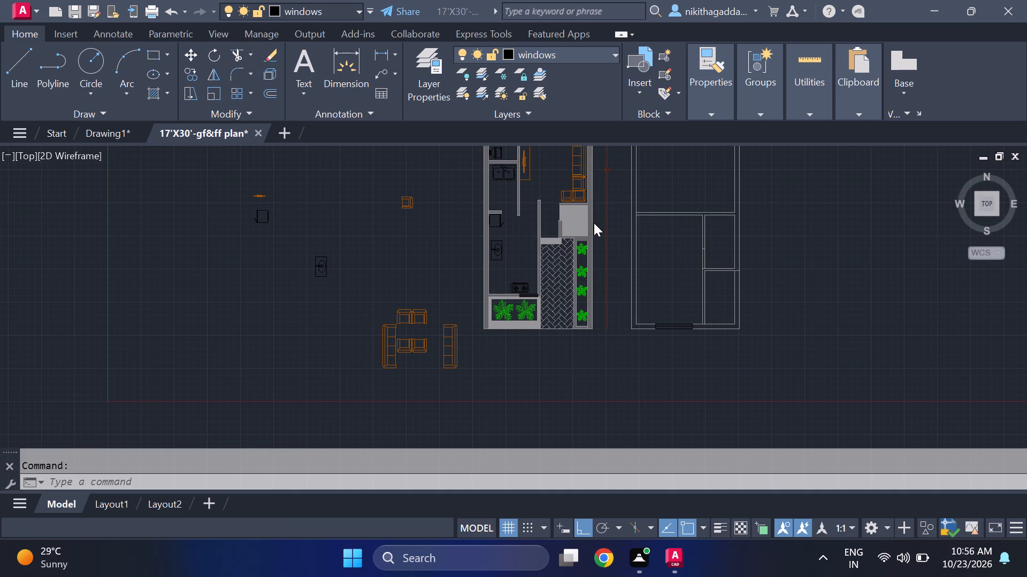
scroll(608, 241, down, 2)
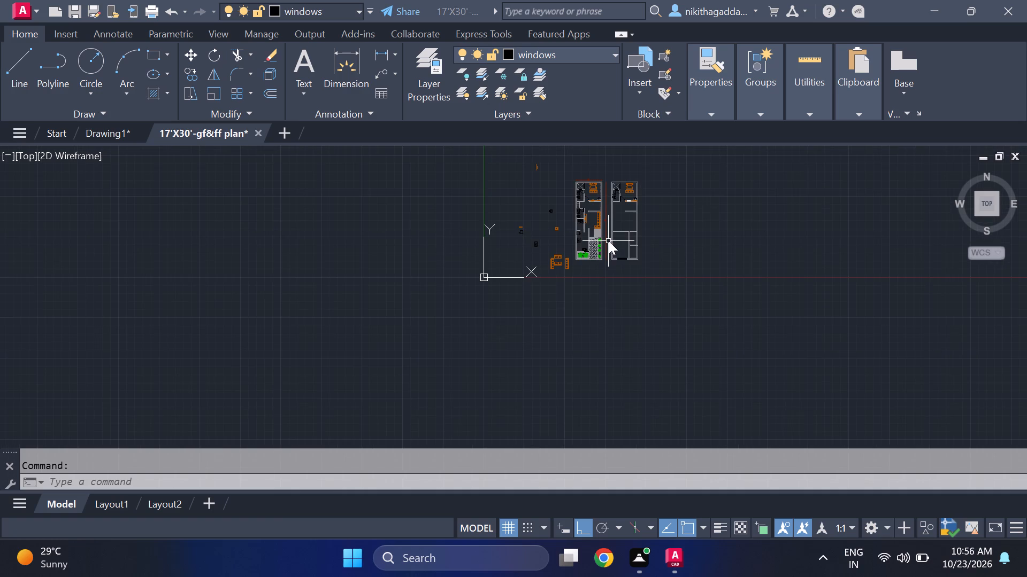
scroll(620, 229, up, 2)
scroll(612, 260, down, 4)
scroll(595, 252, up, 6)
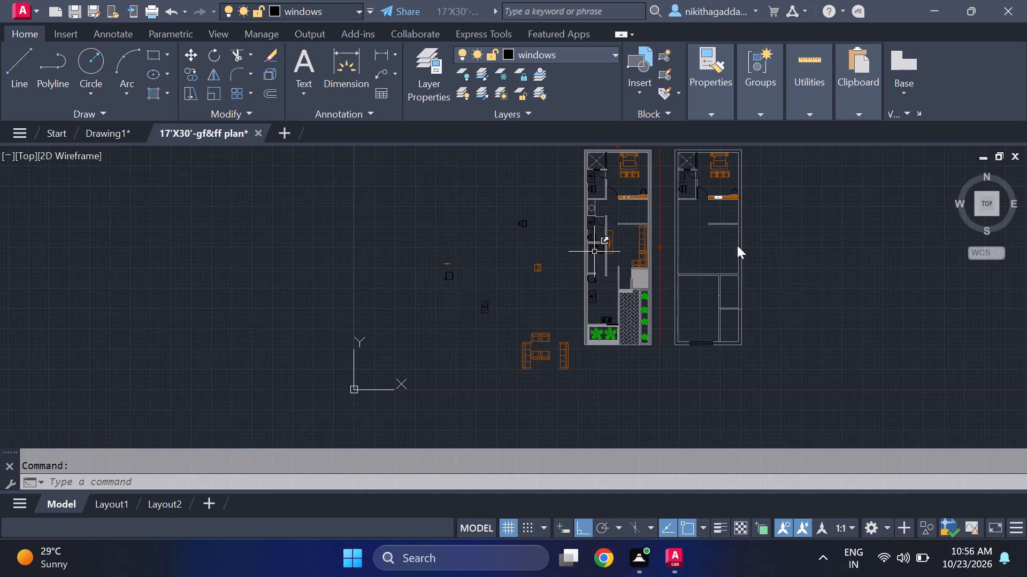
scroll(687, 291, down, 2)
scroll(681, 286, up, 3)
key(Escape)
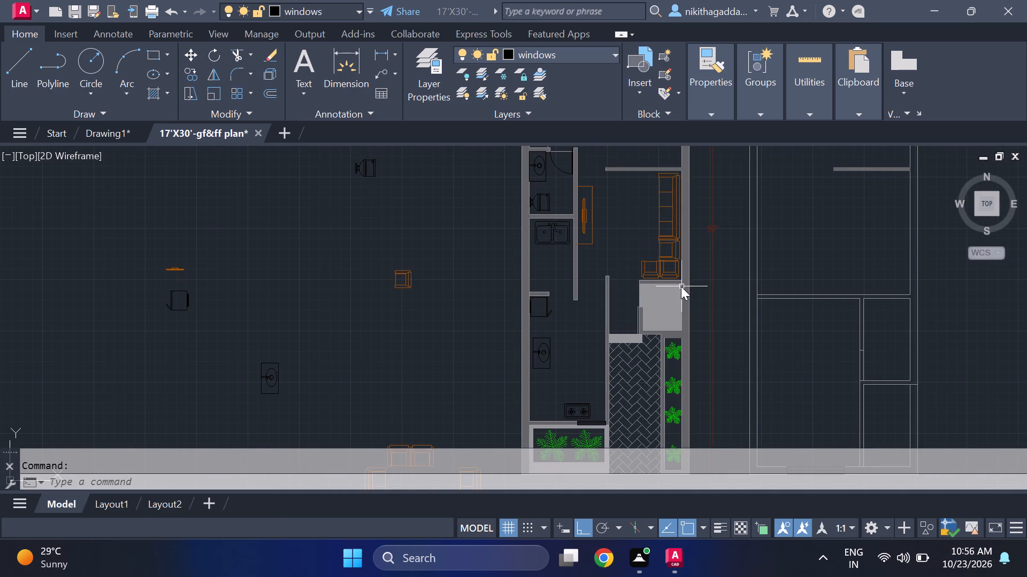
key(Escape)
key(Escape)
scroll(790, 303, down, 3)
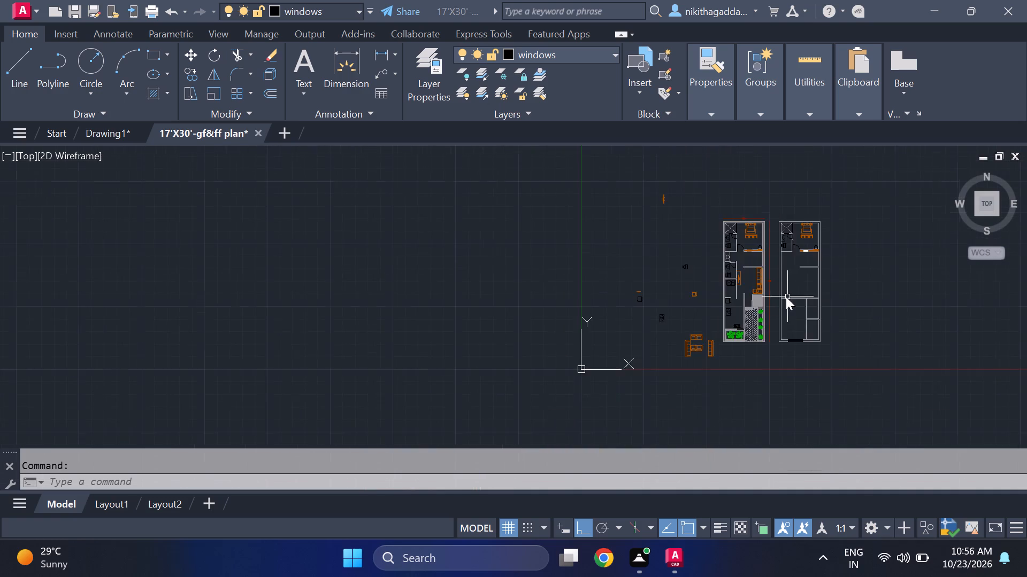
scroll(772, 299, up, 4)
middle_drag(788, 304, 547, 278)
scroll(569, 282, down, 2)
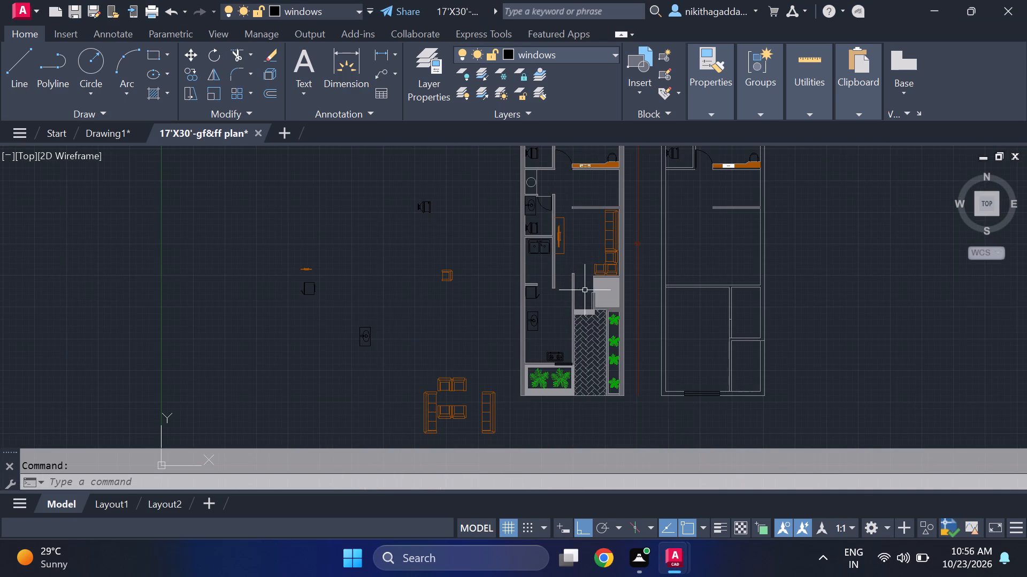
middle_drag(614, 301, 551, 302)
scroll(551, 302, up, 1)
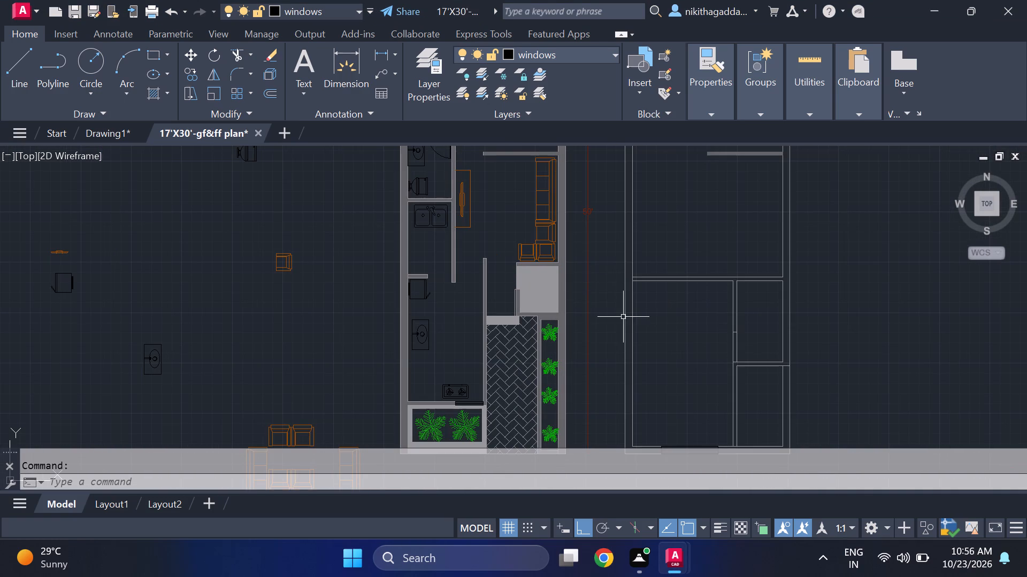
scroll(609, 321, down, 3)
scroll(603, 315, up, 2)
middle_drag(603, 315, 612, 352)
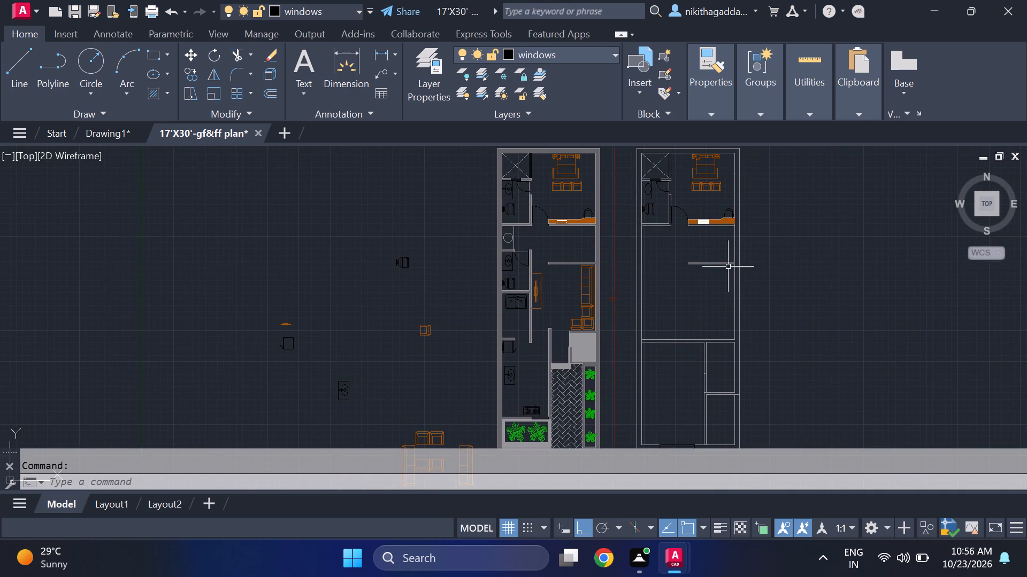
scroll(721, 259, up, 2)
middle_drag(721, 259, 732, 330)
scroll(639, 313, down, 3)
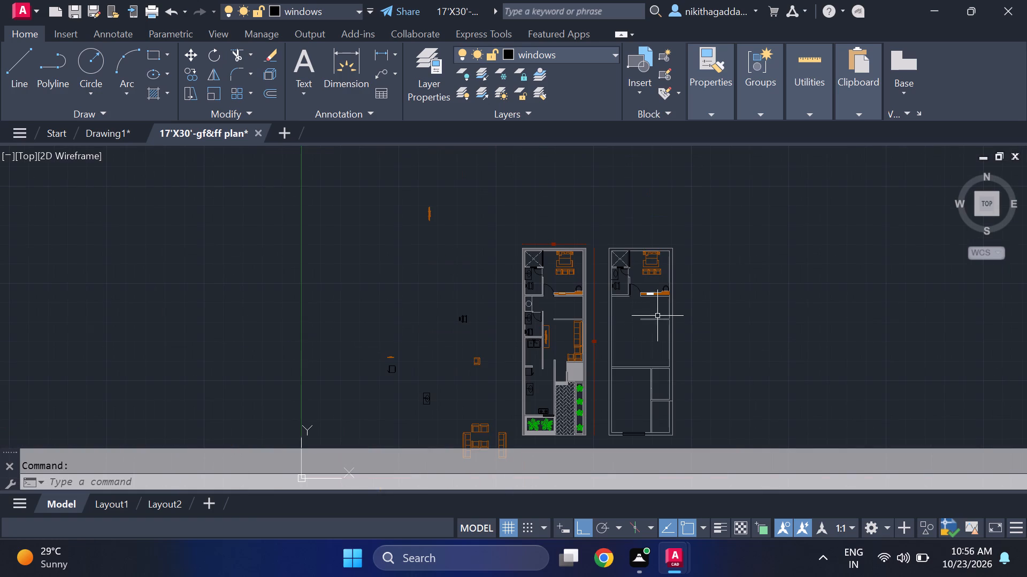
scroll(601, 298, up, 3)
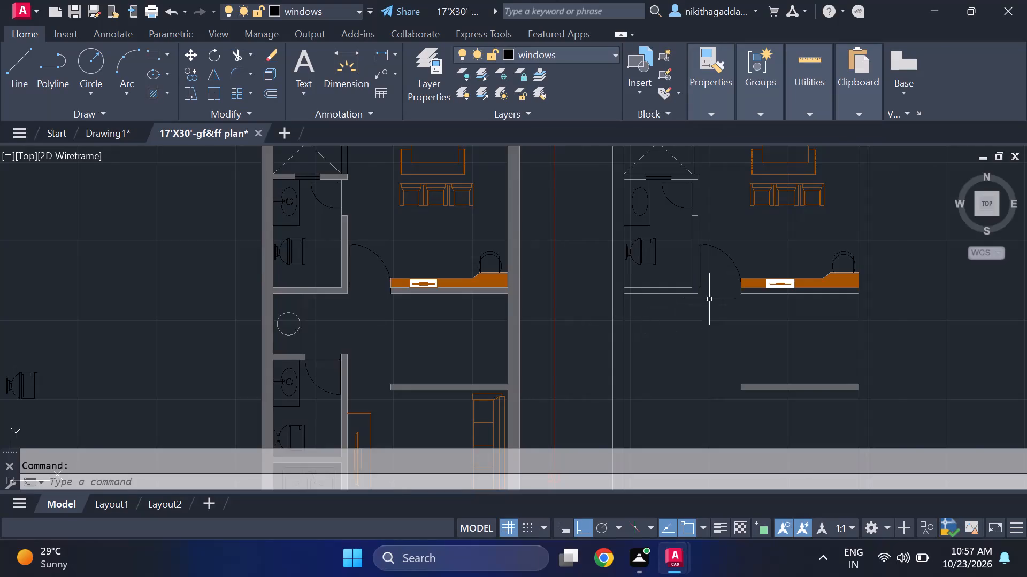
scroll(716, 301, up, 1)
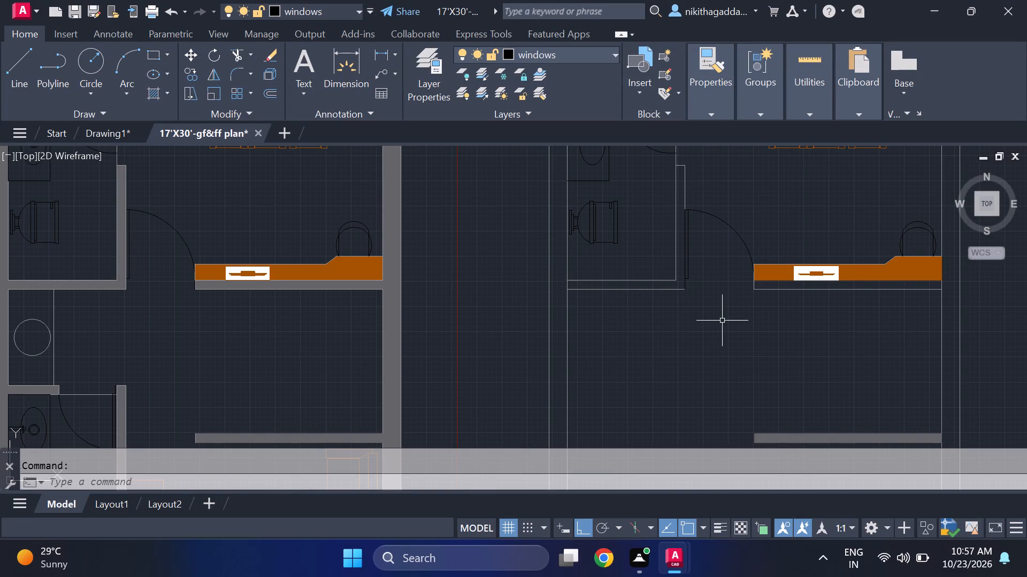
middle_click(723, 323)
middle_drag(722, 322, 665, 285)
scroll(643, 267, down, 3)
scroll(666, 318, up, 2)
middle_drag(667, 320, 657, 311)
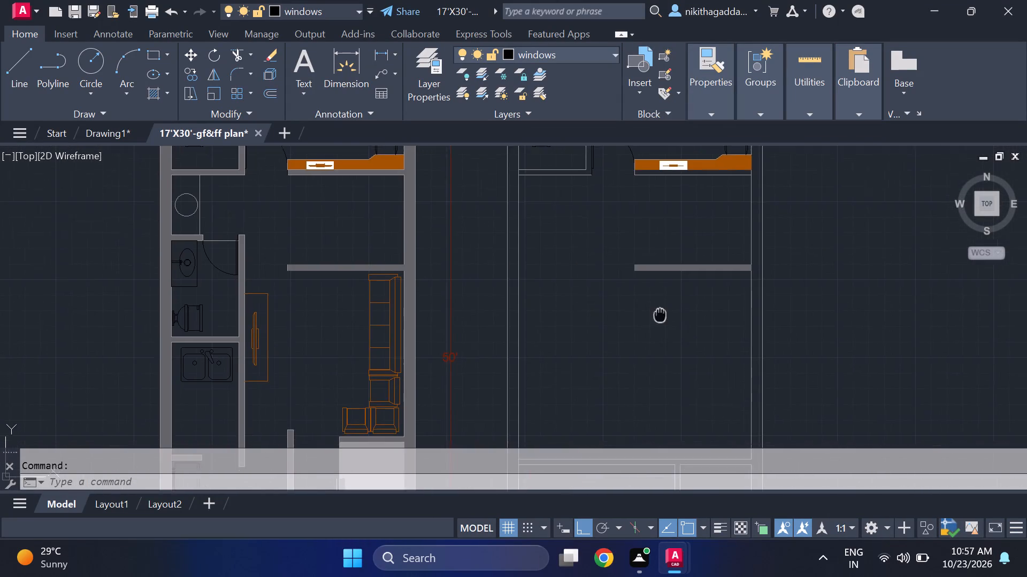
middle_drag(657, 311, 646, 240)
scroll(656, 249, down, 2)
middle_drag(687, 324, 690, 283)
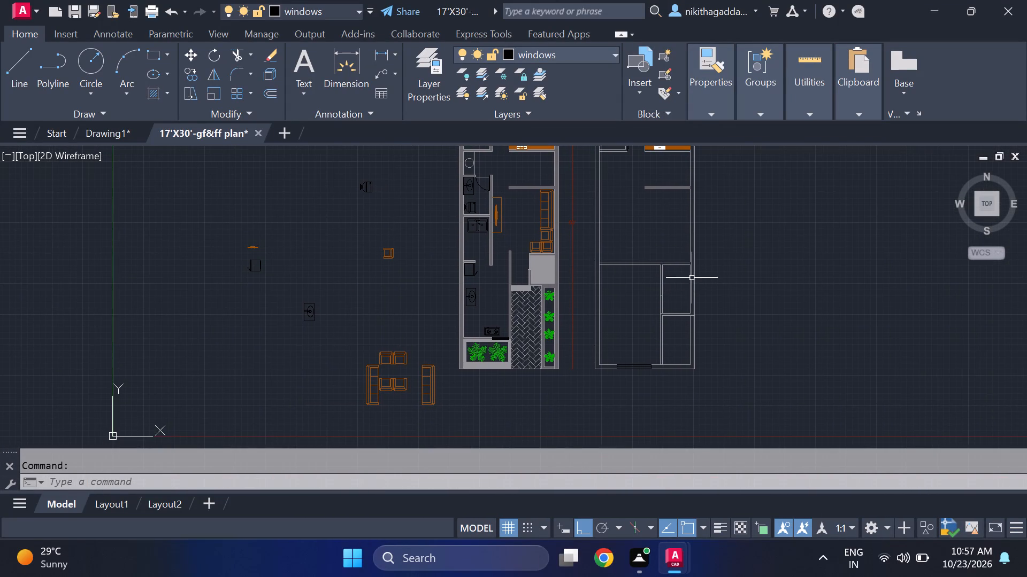
Mirror the living room TV and its cabinet in the furnished plan about a vertical line, keeping the source objects.
scroll(627, 285, up, 1)
middle_click(625, 285)
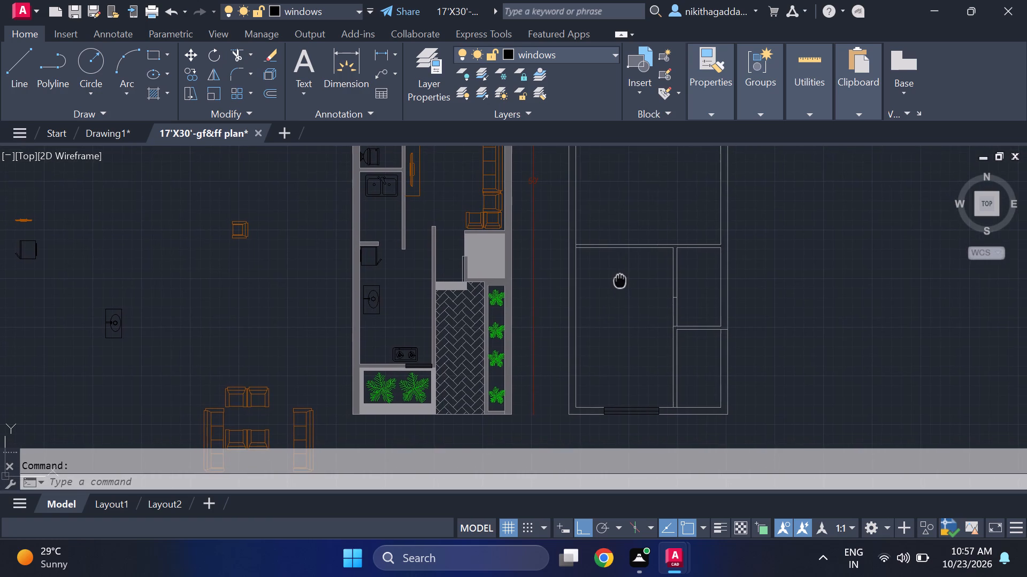
scroll(600, 290, down, 1)
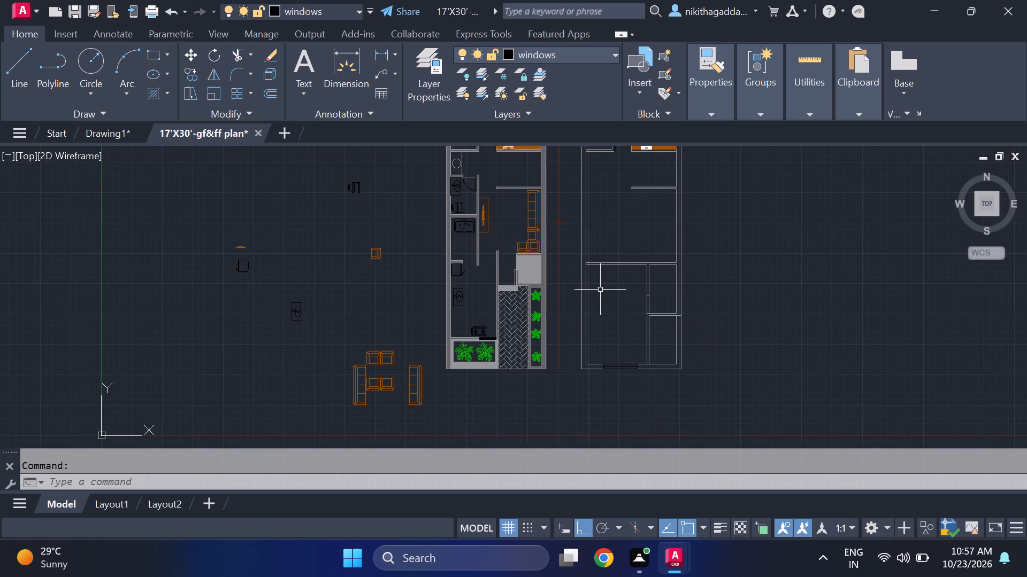
middle_drag(547, 276, 648, 364)
middle_click(648, 364)
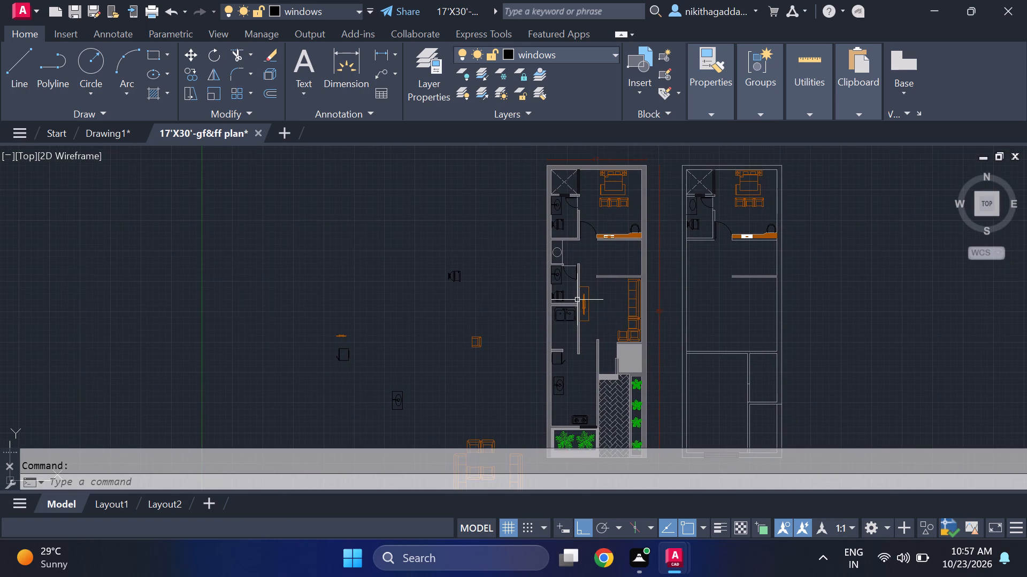
scroll(577, 299, up, 2)
click(639, 267)
click(593, 356)
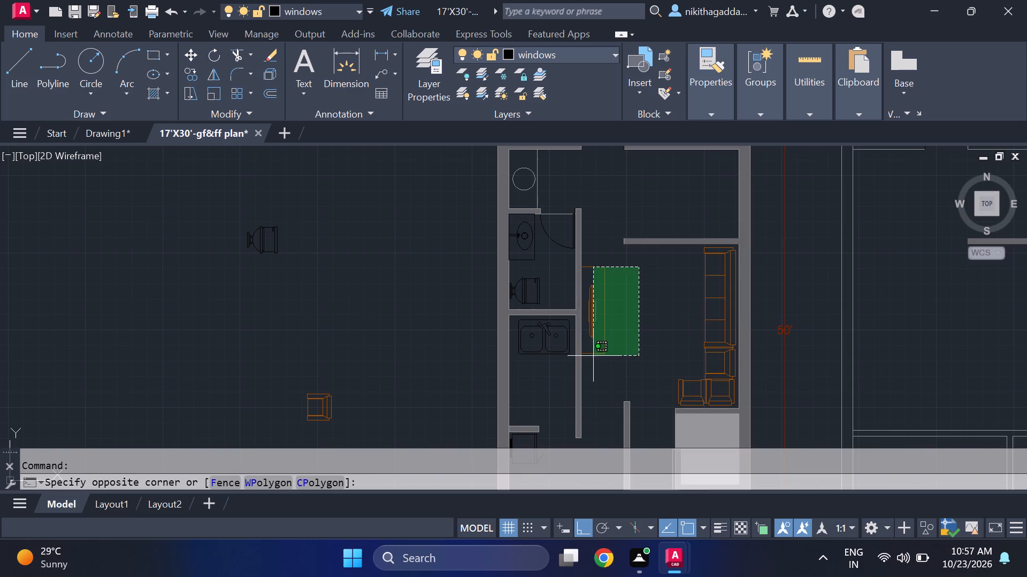
click(599, 261)
click(595, 278)
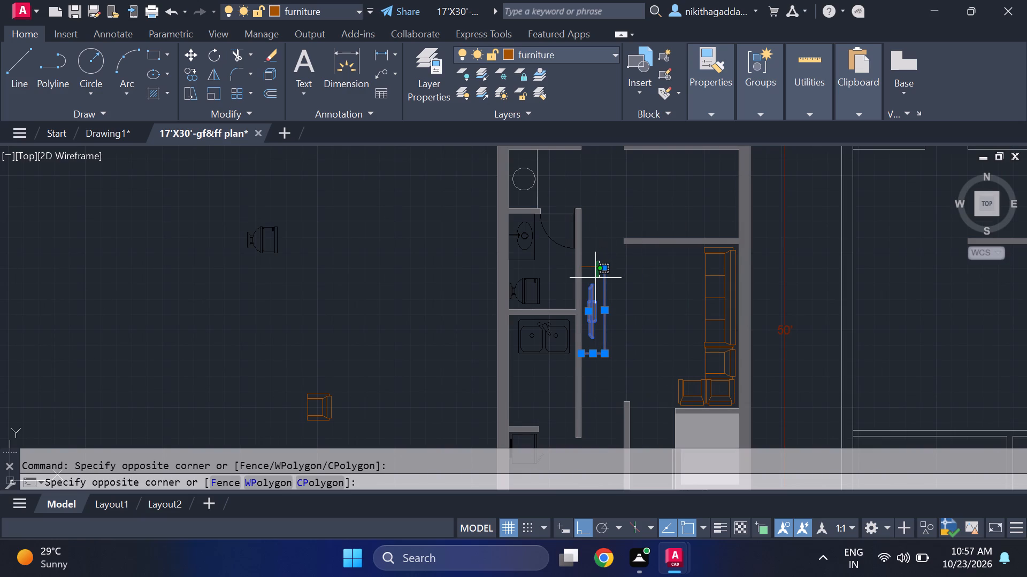
text(mi)
key(Return)
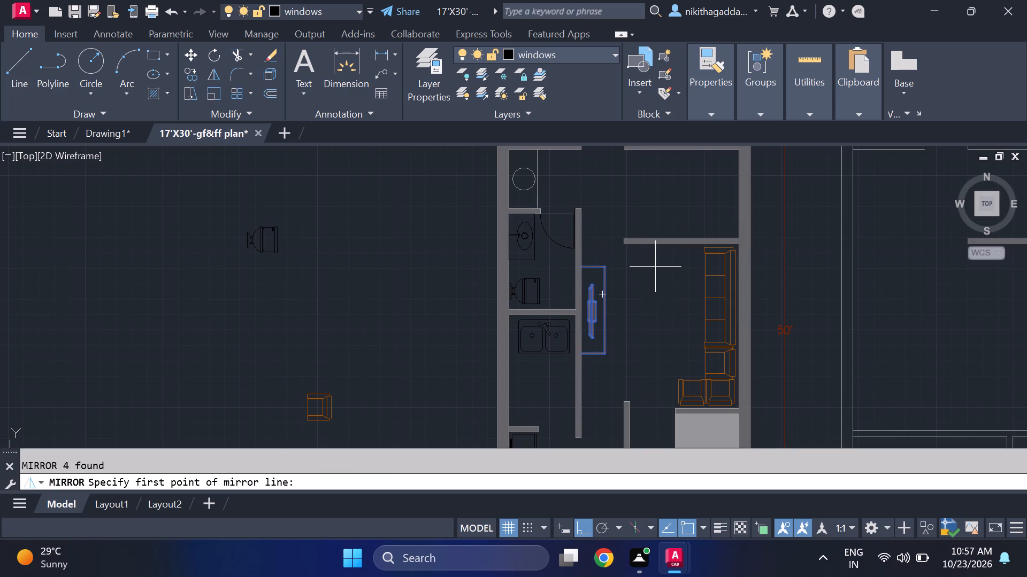
click(622, 263)
click(623, 385)
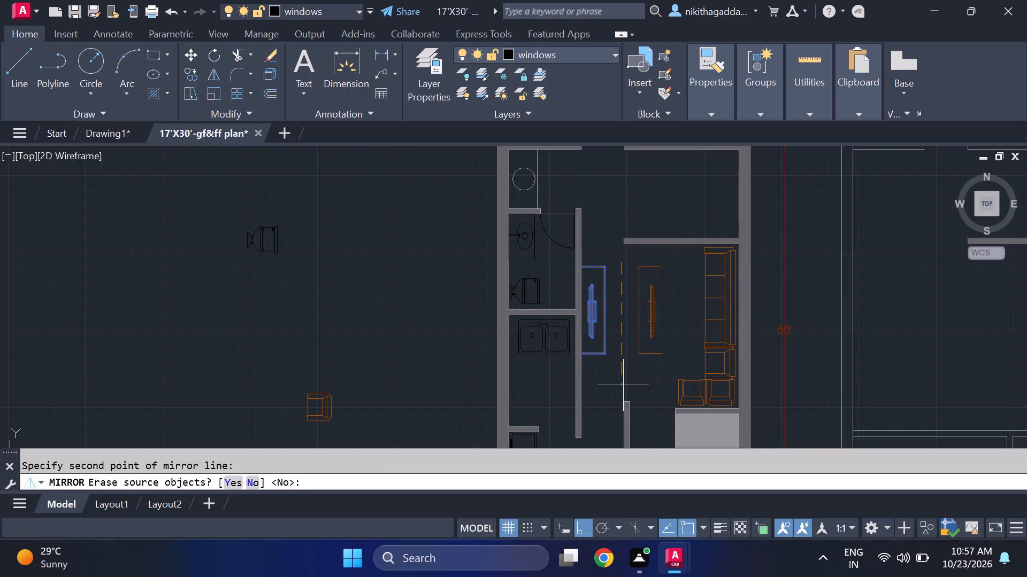
text(no)
key(Return)
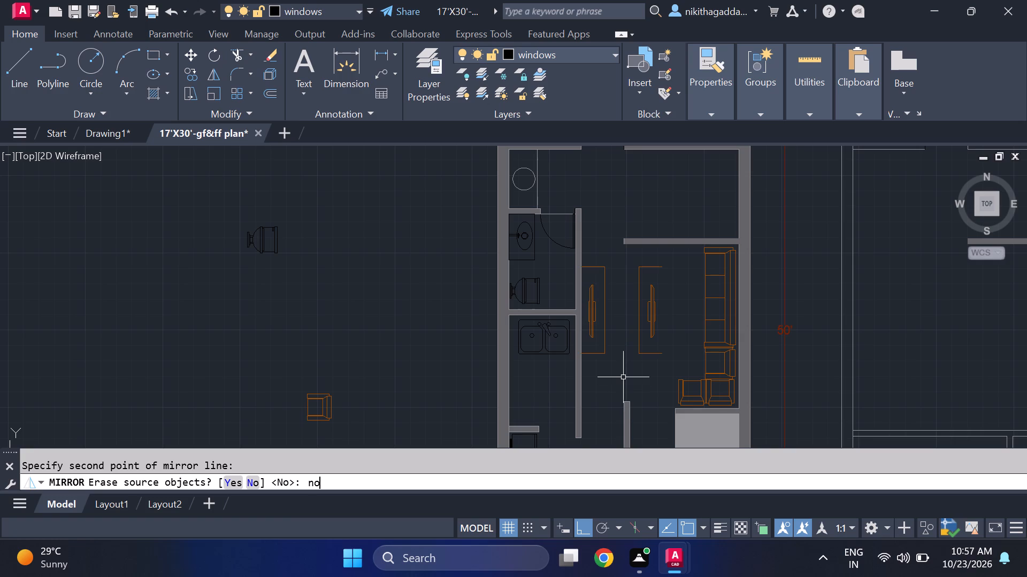
Move the mirrored TV unit into the unhatched plan's large lower room, beside the junction of the two small-room partitions.
click(669, 259)
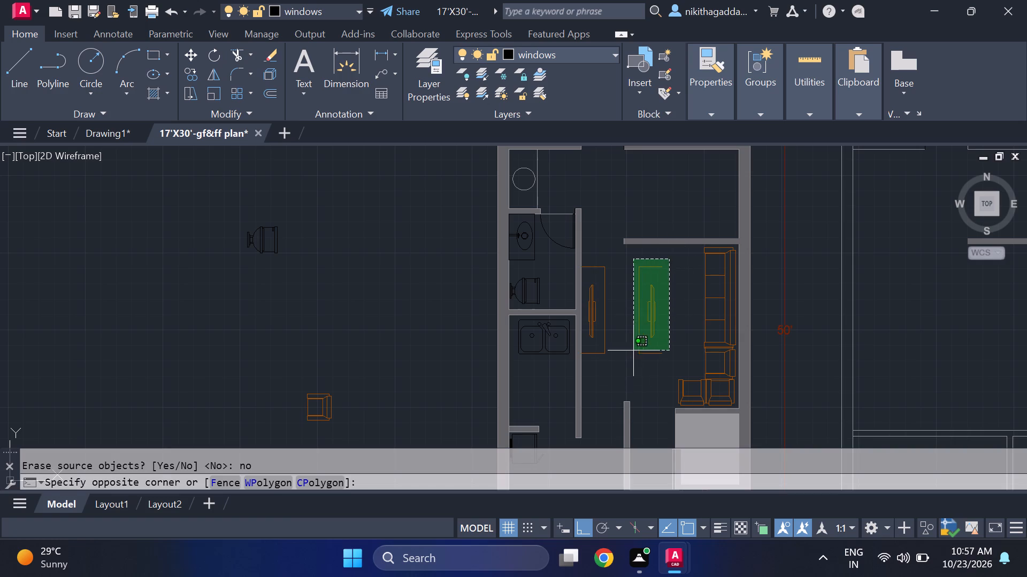
click(622, 361)
key(c)
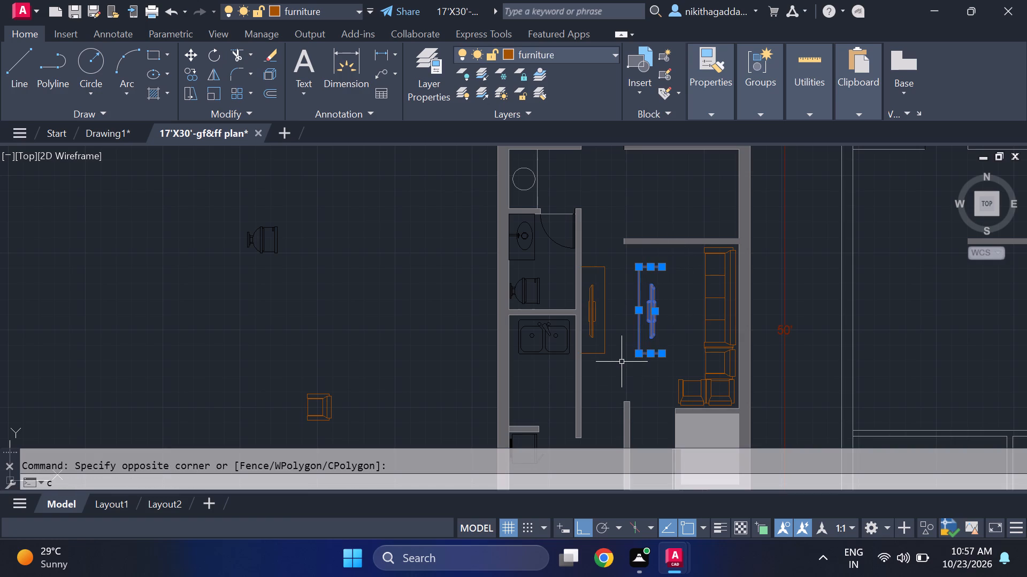
key(BackSpace)
key(m)
key(Return)
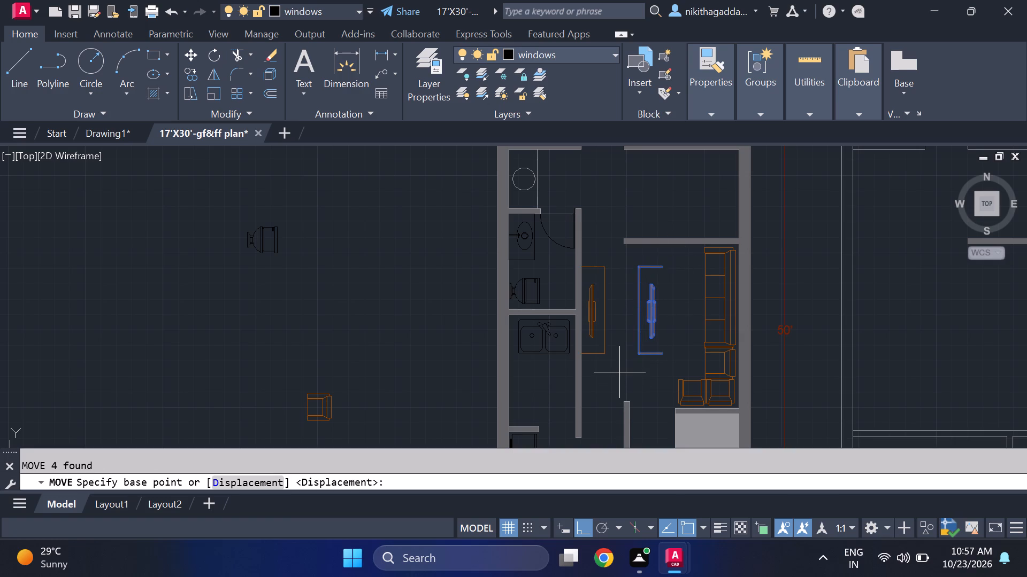
click(666, 269)
scroll(773, 364, down, 3)
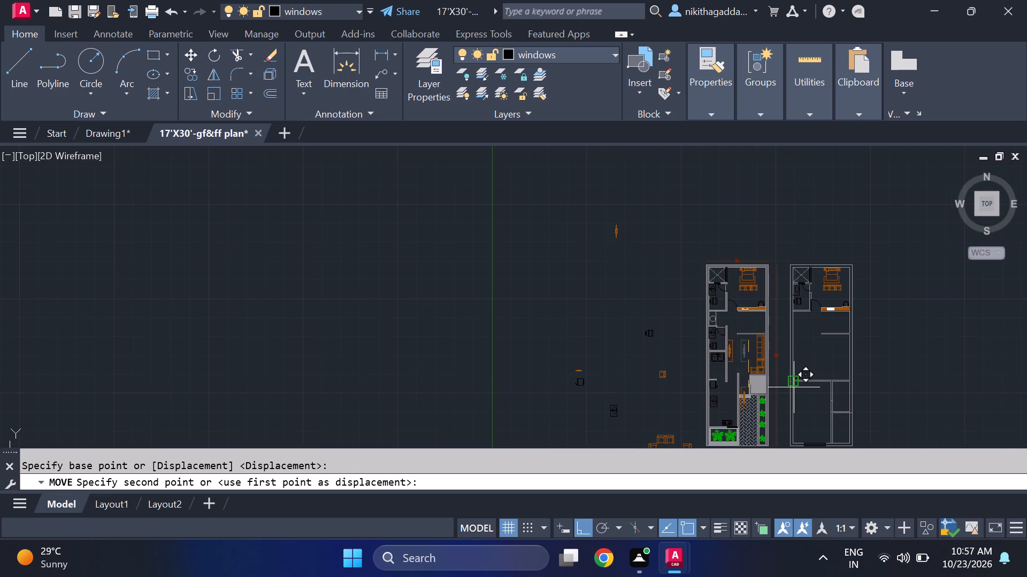
key(F8)
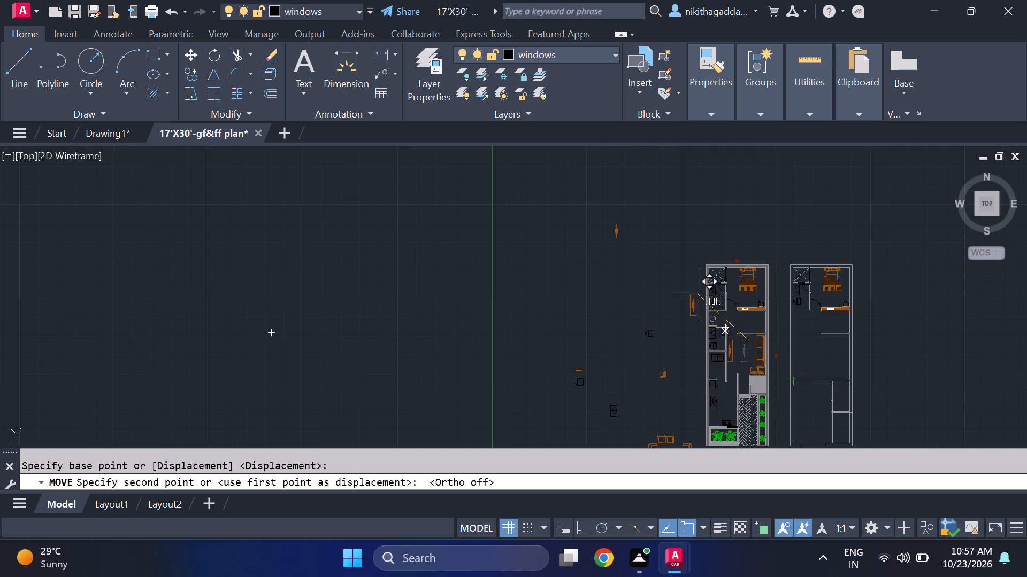
scroll(765, 353, down, 2)
scroll(792, 404, up, 4)
middle_drag(837, 274, 725, 291)
scroll(719, 310, up, 2)
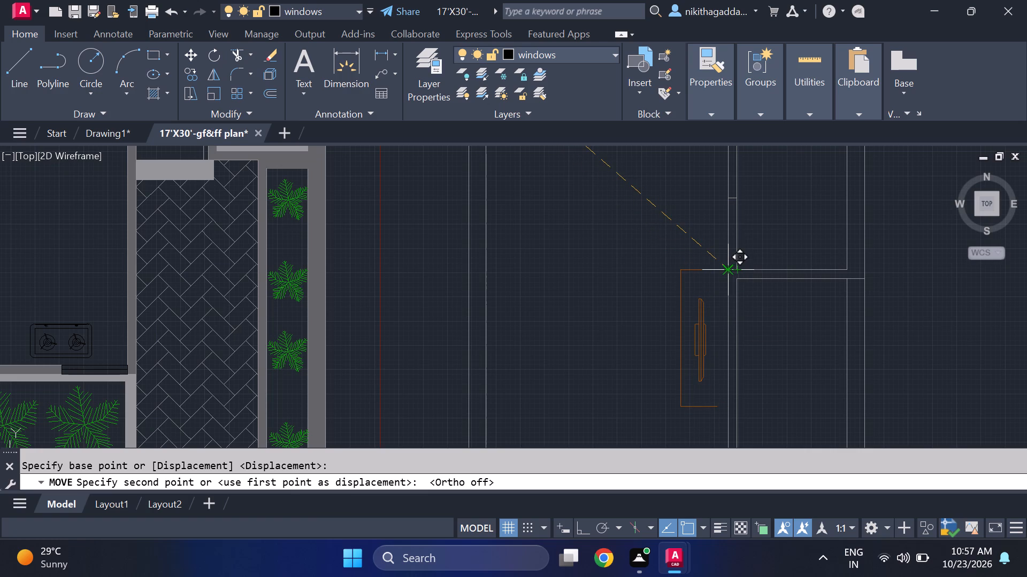
click(738, 271)
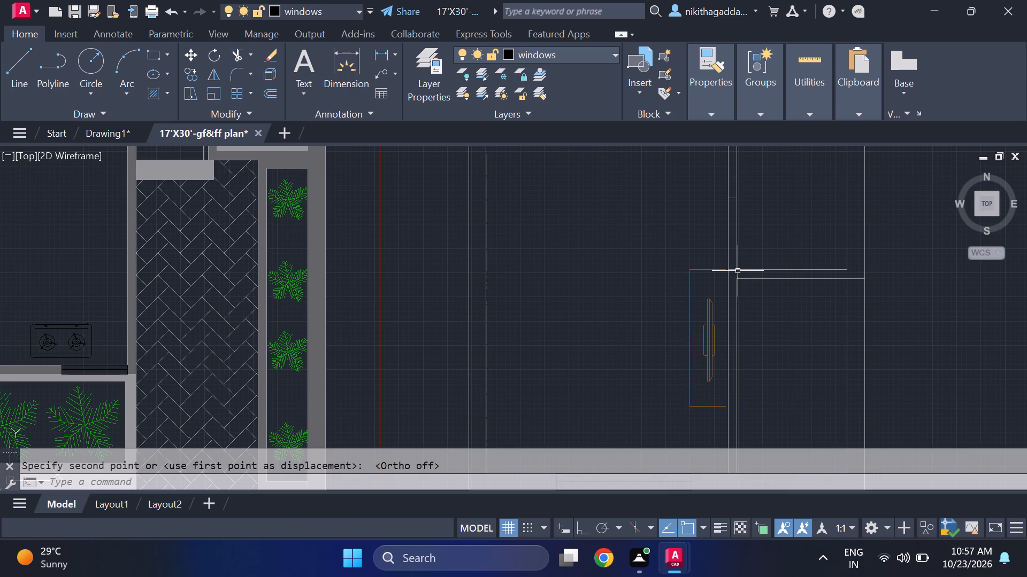
Move the TV unit by its cabinet's upper corner so it sits flush against the partition face at the junction.
click(716, 252)
click(656, 412)
key(m)
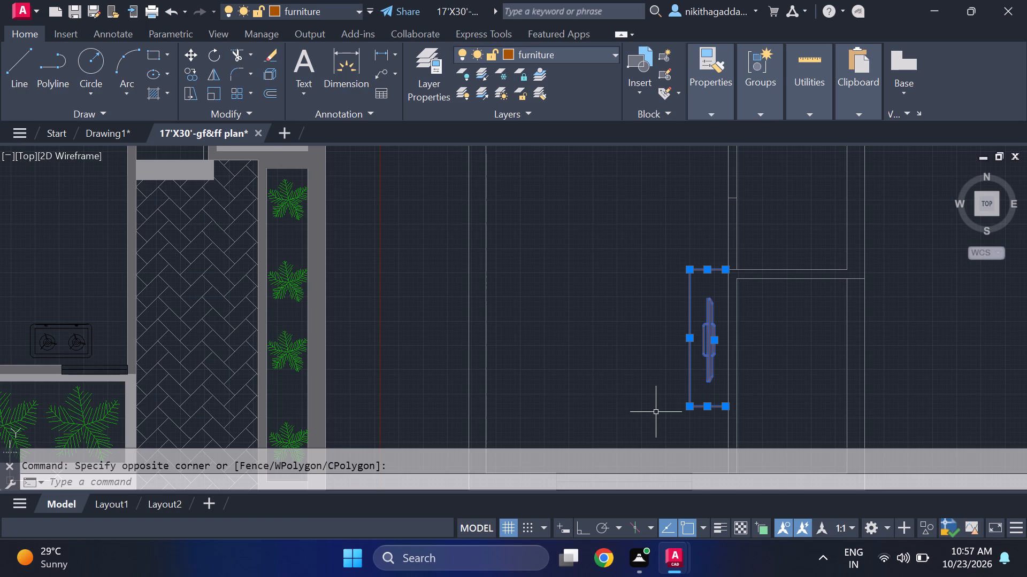
key(Return)
scroll(746, 261, up, 3)
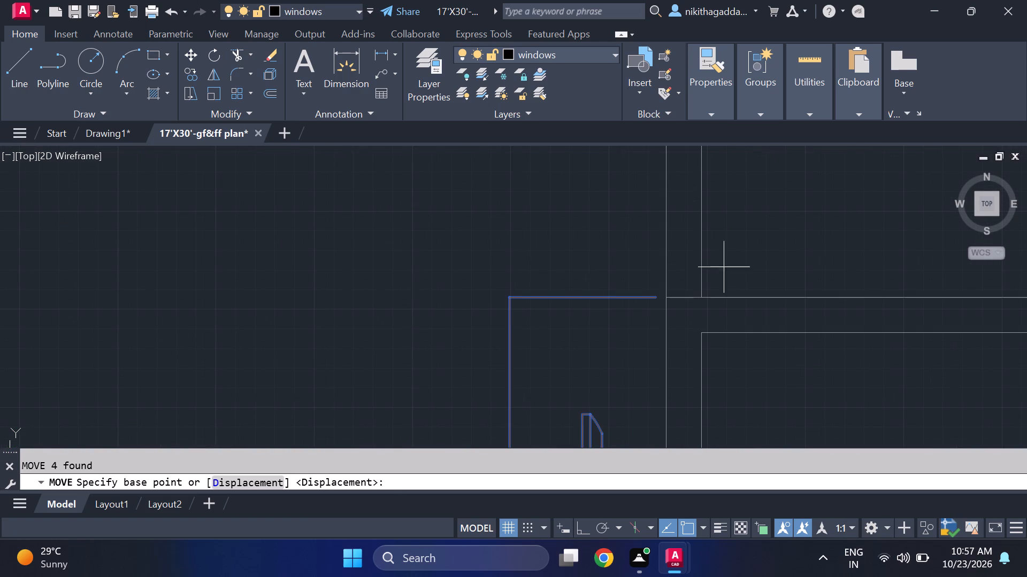
click(658, 297)
click(668, 299)
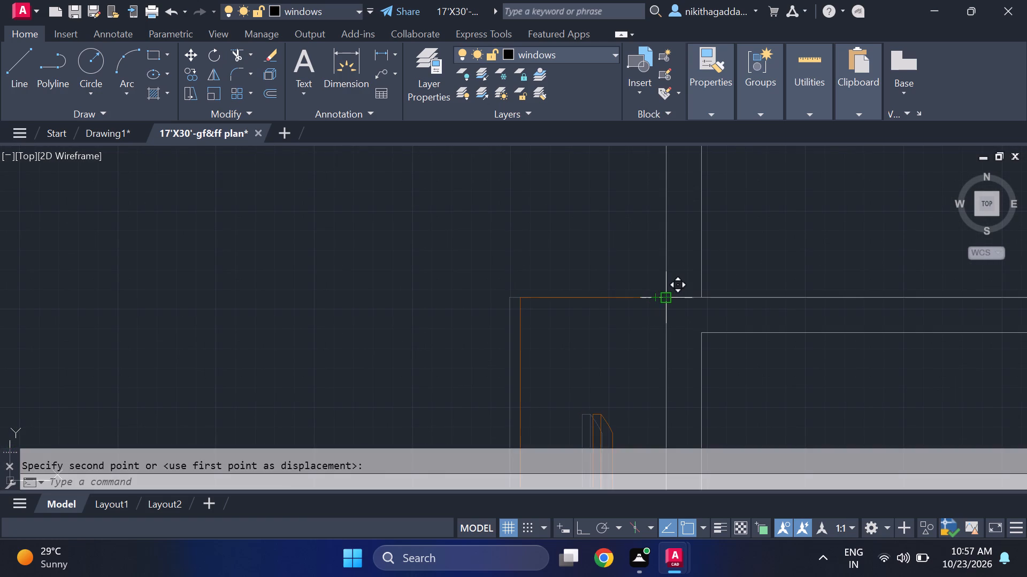
Move the cabinet's long front line slightly toward the partition to make the TV unit shallower.
scroll(660, 300, down, 3)
scroll(622, 372, down, 2)
middle_drag(608, 392, 613, 393)
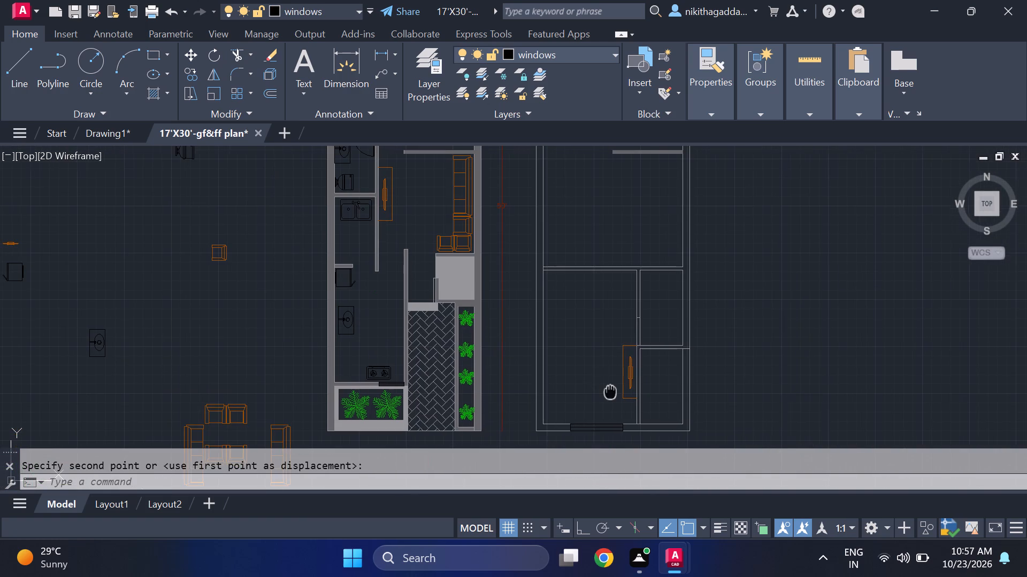
middle_drag(613, 393, 691, 381)
scroll(701, 352, up, 3)
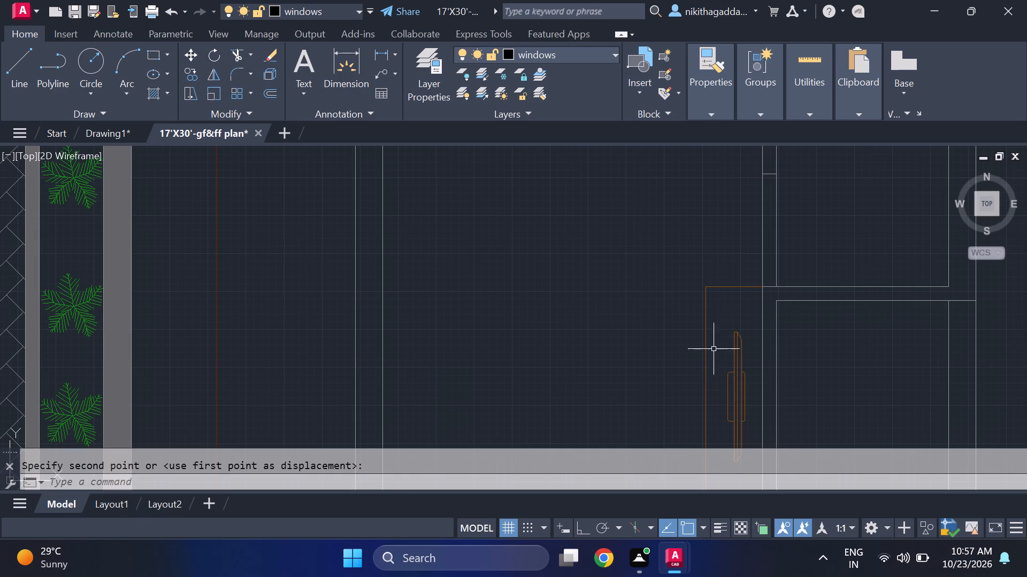
click(707, 313)
scroll(707, 313, down, 2)
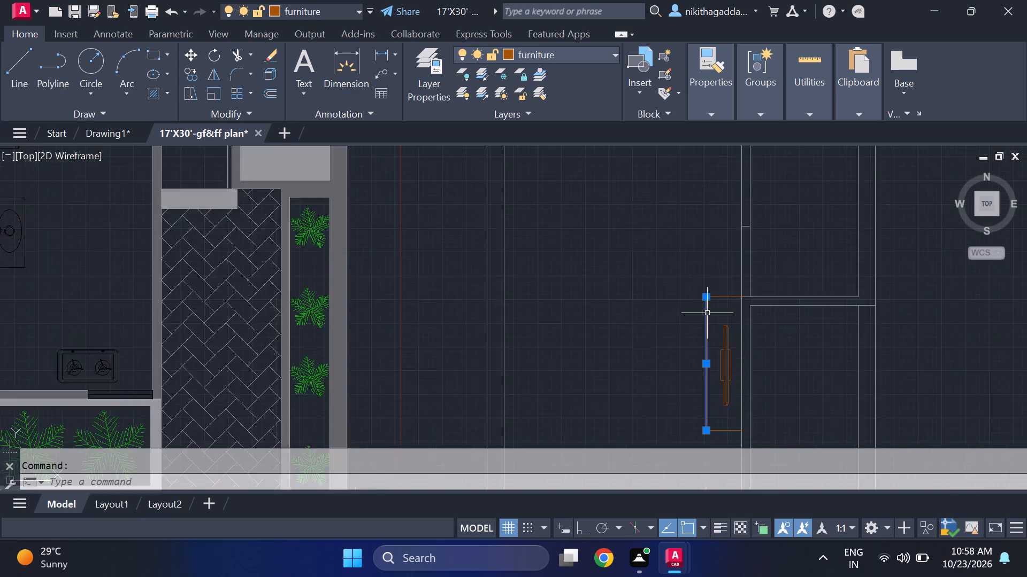
scroll(707, 373, up, 1)
key(m)
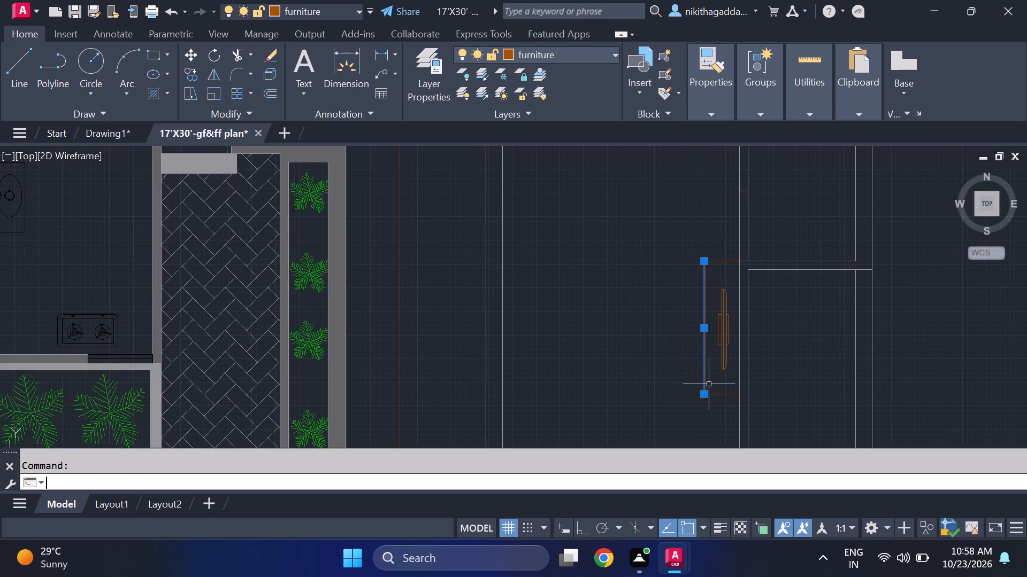
key(Return)
click(707, 397)
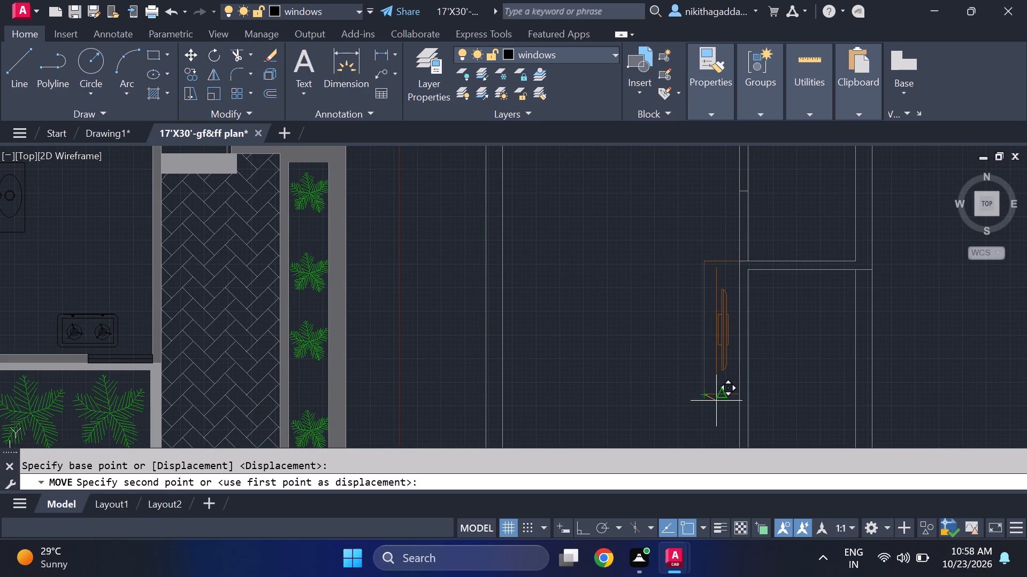
scroll(712, 402, up, 2)
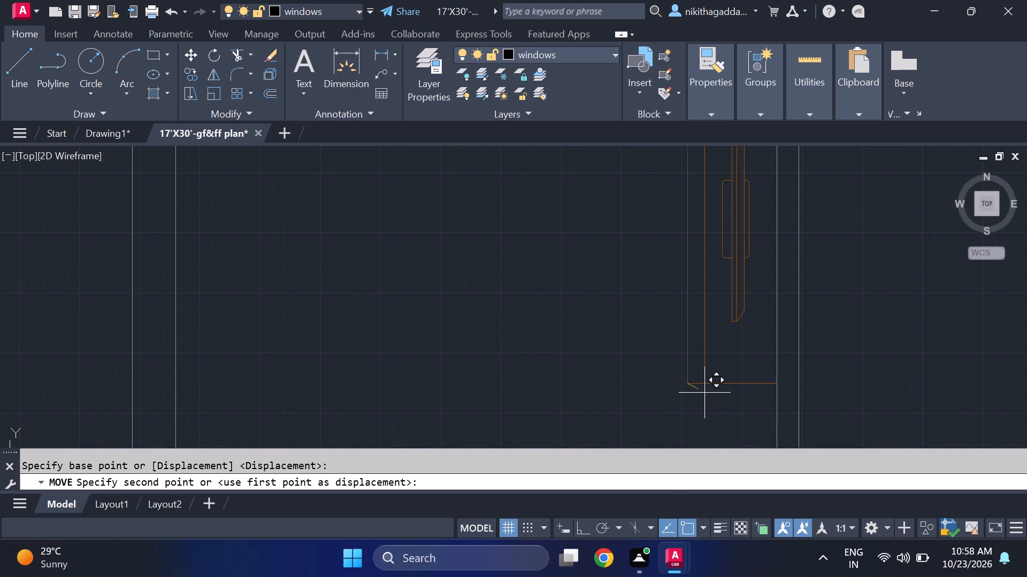
click(703, 388)
Trim the overhanging ends of the cabinet's lower and upper lines back to its front line.
scroll(734, 364, down, 3)
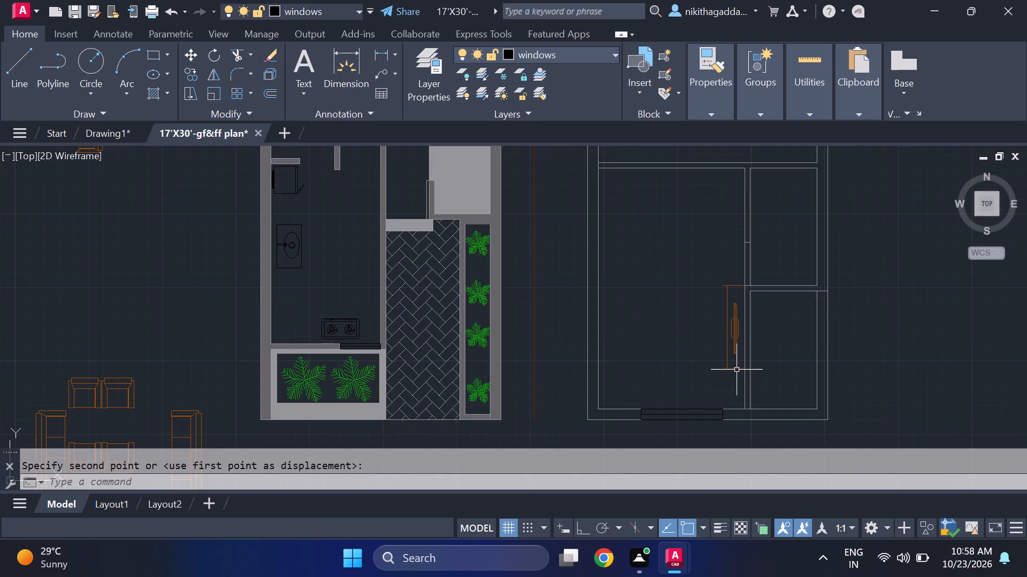
text(tr)
key(Return)
scroll(737, 370, up, 4)
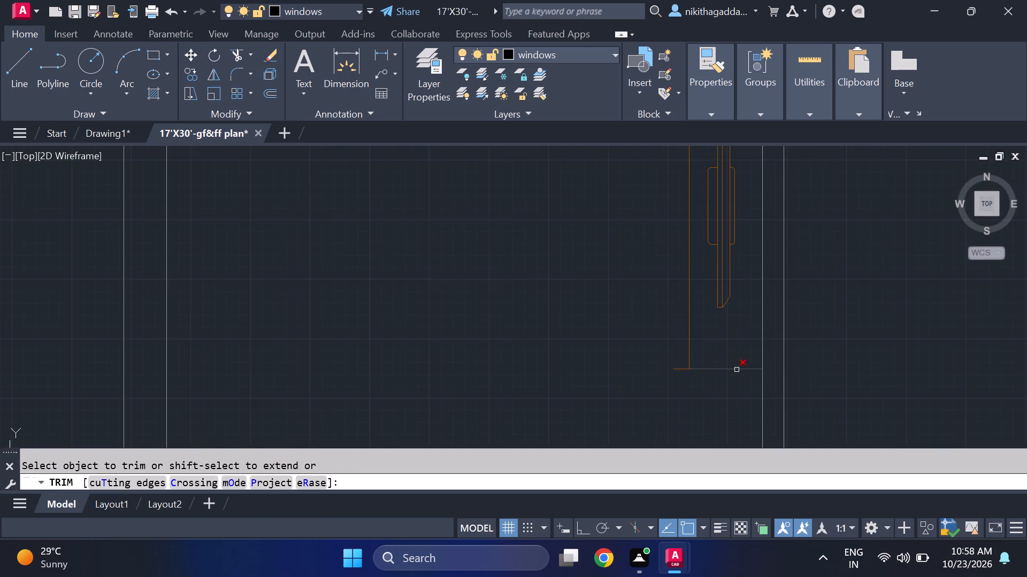
click(644, 369)
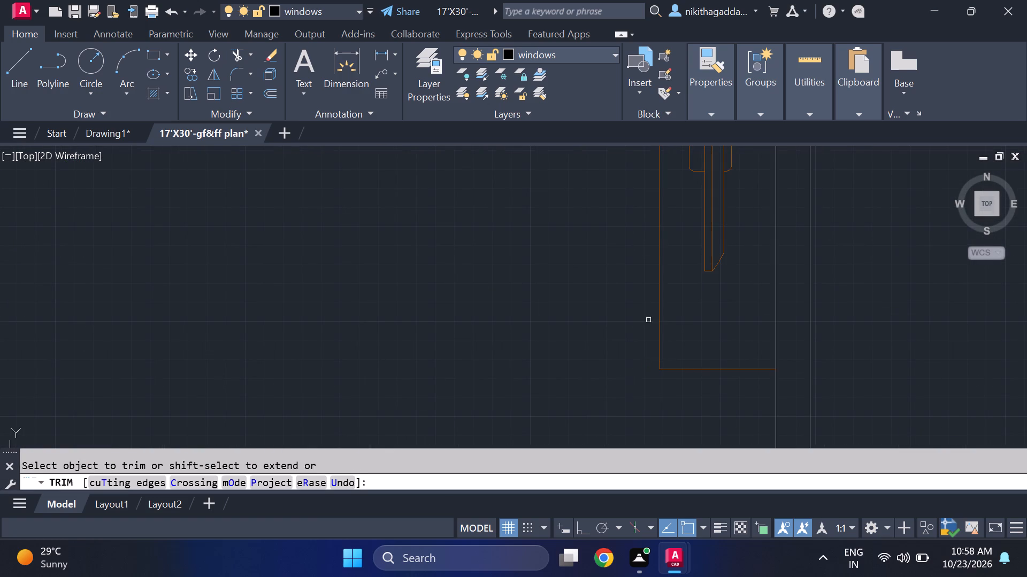
scroll(648, 316, down, 3)
scroll(642, 189, up, 1)
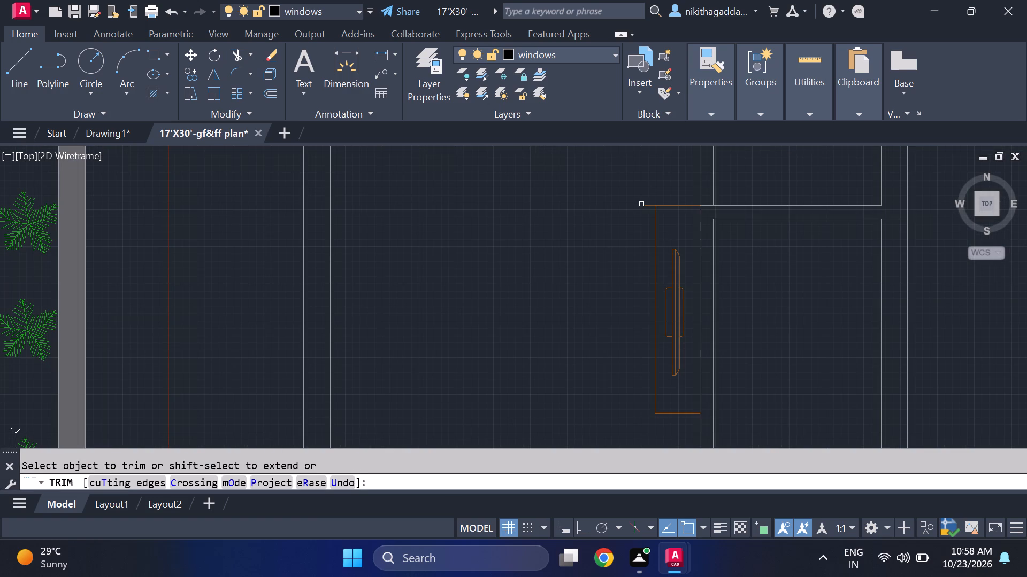
click(649, 203)
scroll(620, 208, down, 4)
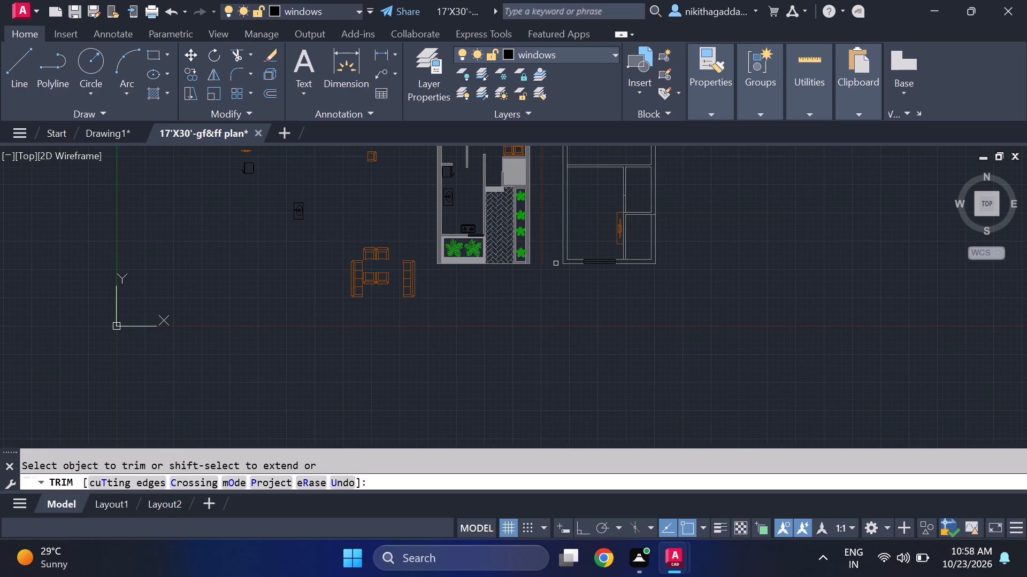
key(Escape)
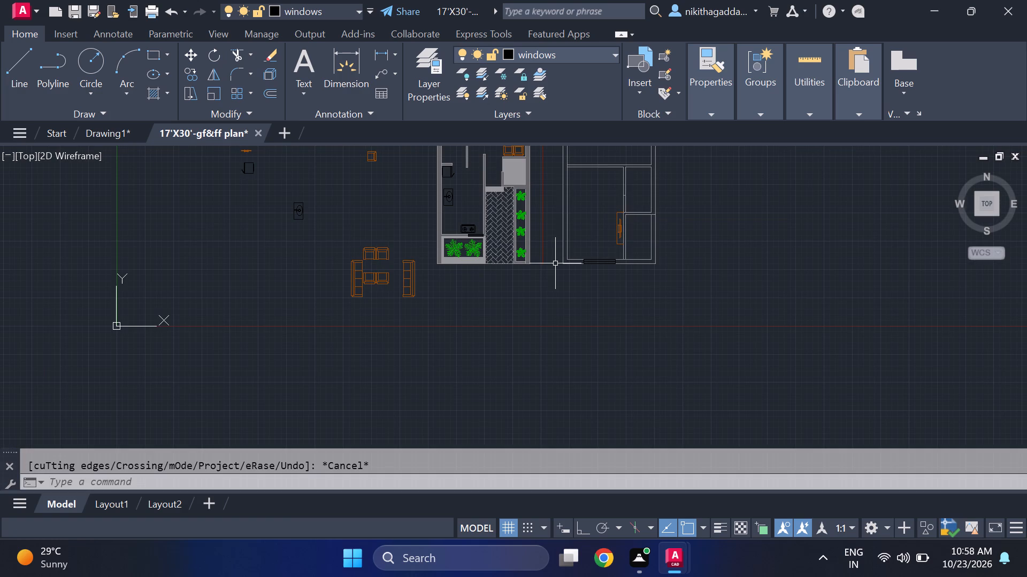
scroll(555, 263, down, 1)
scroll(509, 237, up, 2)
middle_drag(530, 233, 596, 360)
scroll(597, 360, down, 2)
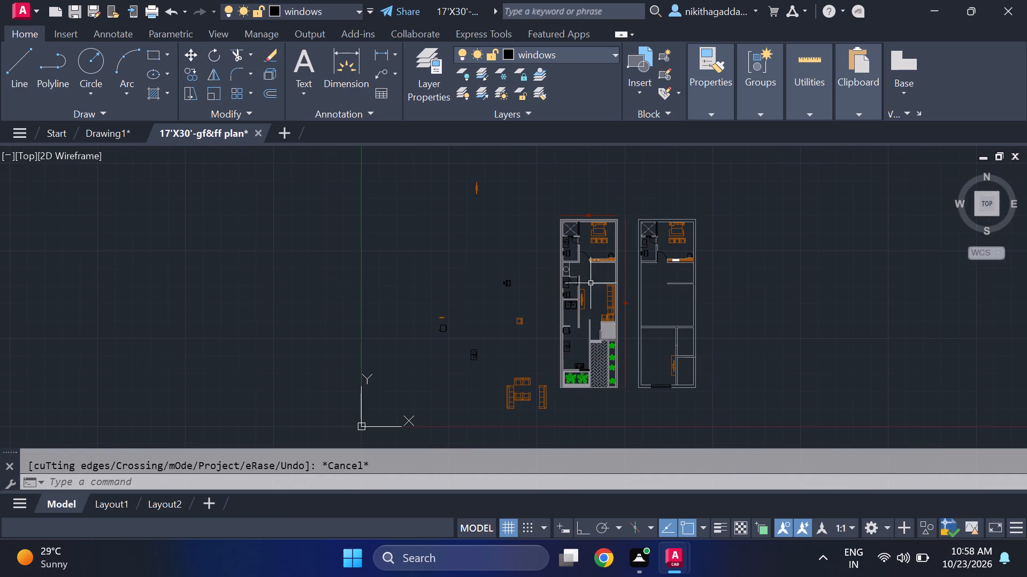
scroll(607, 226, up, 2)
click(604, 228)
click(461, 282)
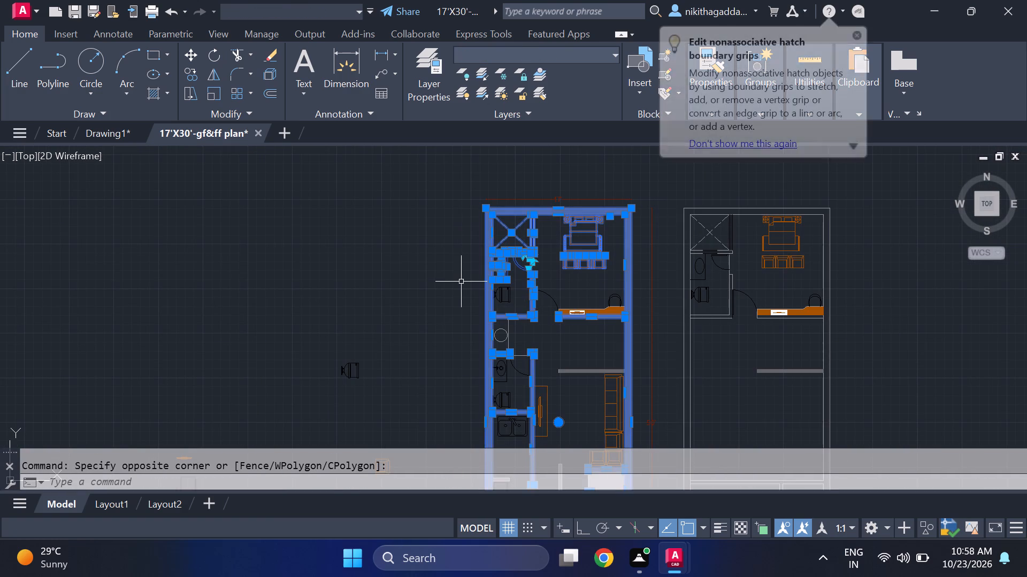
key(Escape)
Copy the bed set from the furnished plan's bedroom to the empty area outside the plan.
scroll(591, 248, up, 2)
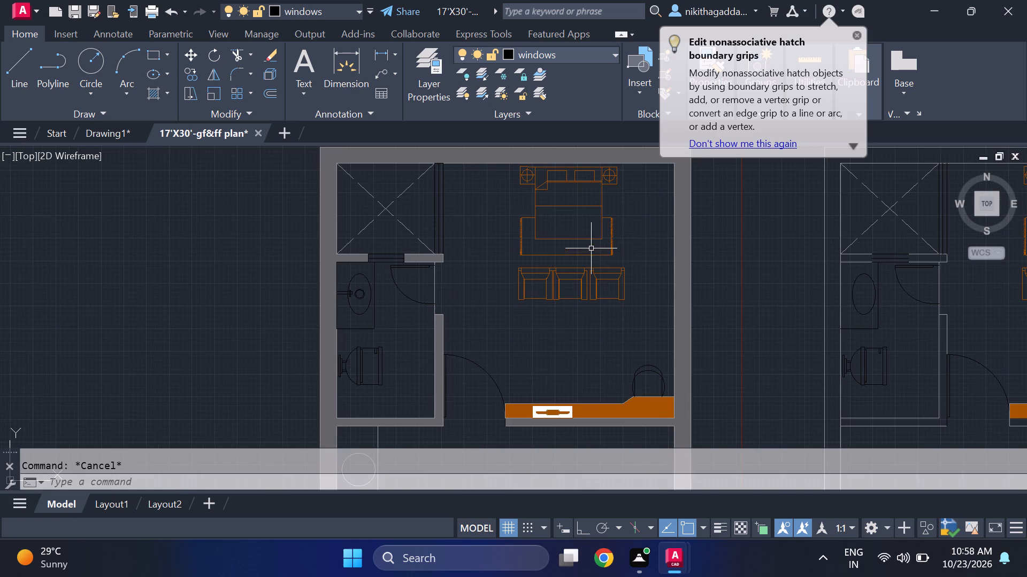
click(629, 225)
click(588, 268)
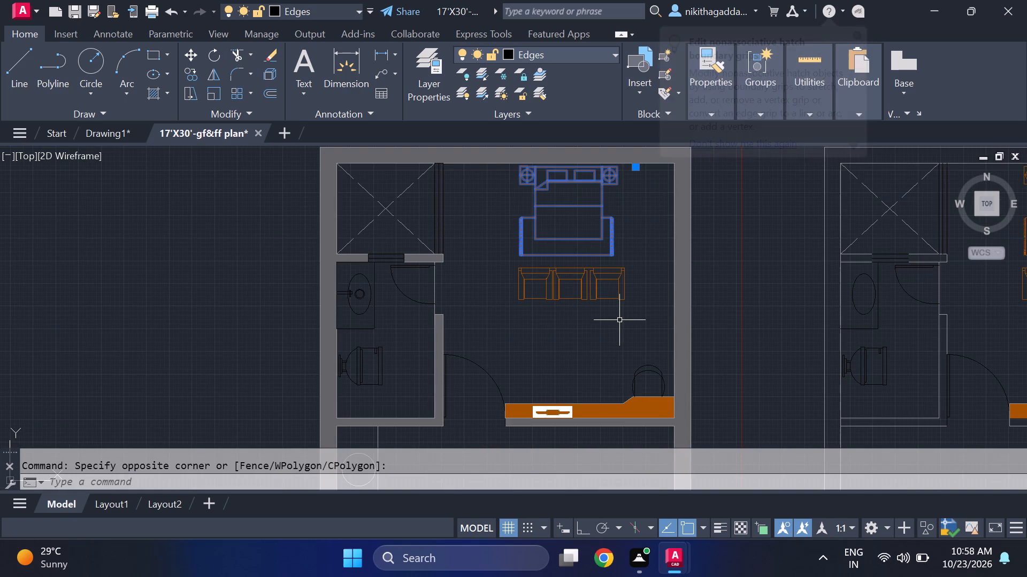
key(c)
key(o)
key(Return)
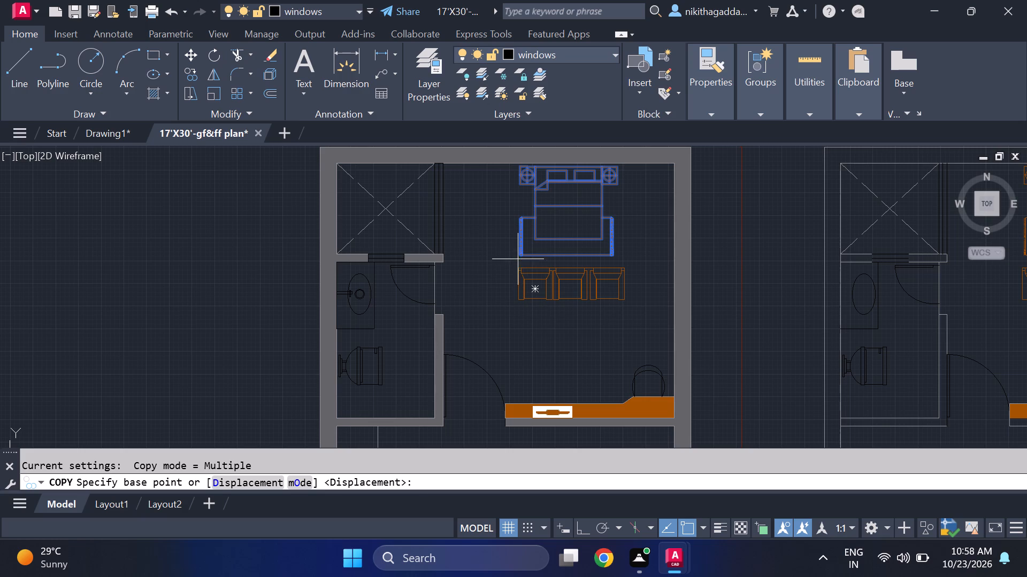
click(520, 255)
middle_drag(624, 281, 815, 278)
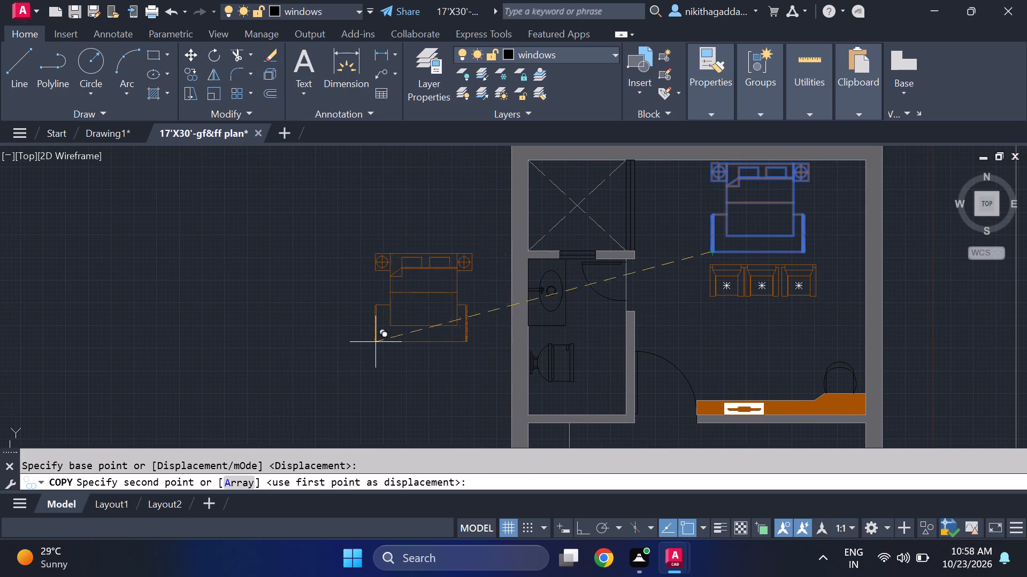
click(324, 332)
key(Escape)
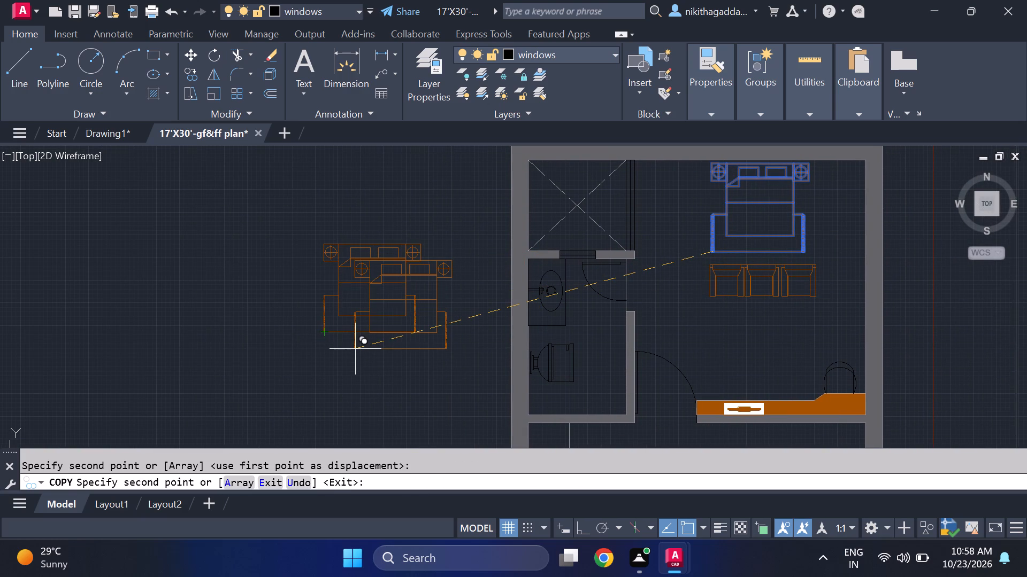
Rotate the copied bed set a quarter turn counterclockwise about the middle of the bed.
drag(451, 251, 442, 261)
click(361, 322)
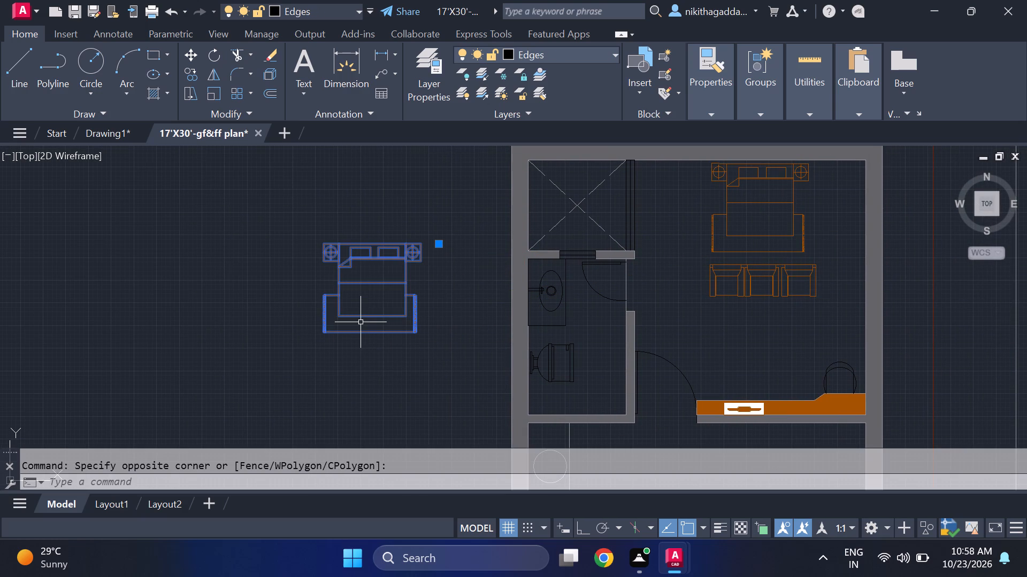
text(ro)
key(Return)
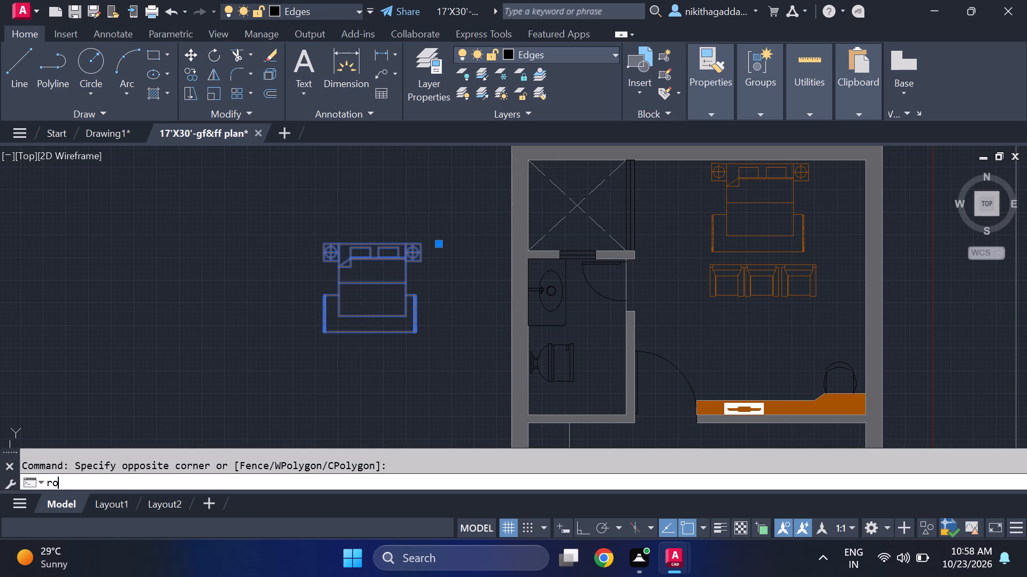
click(372, 280)
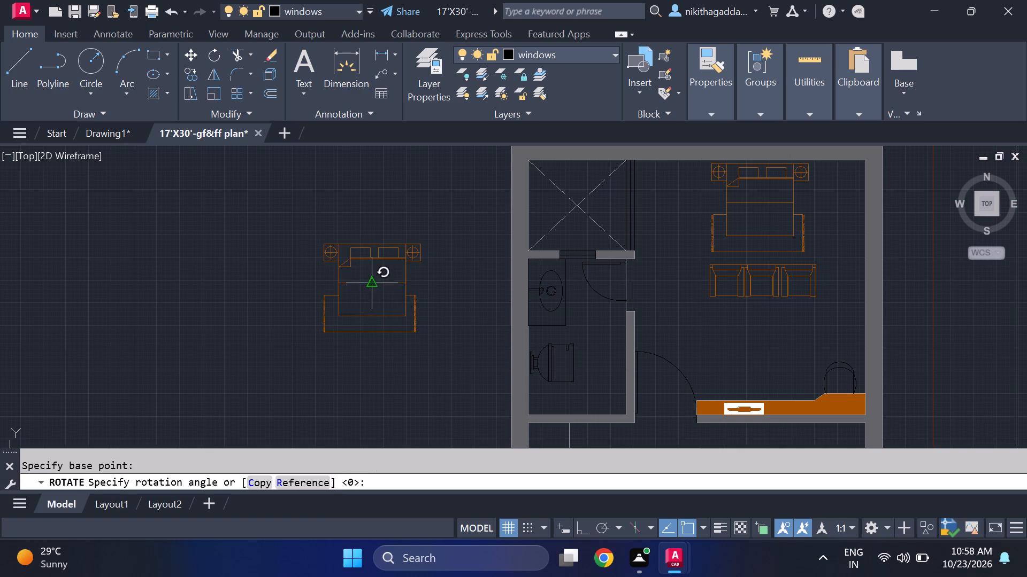
click(371, 205)
Move the rotated bed set into the unhatched plan's large lower room, opposite the TV unit and near the outer wall.
click(433, 226)
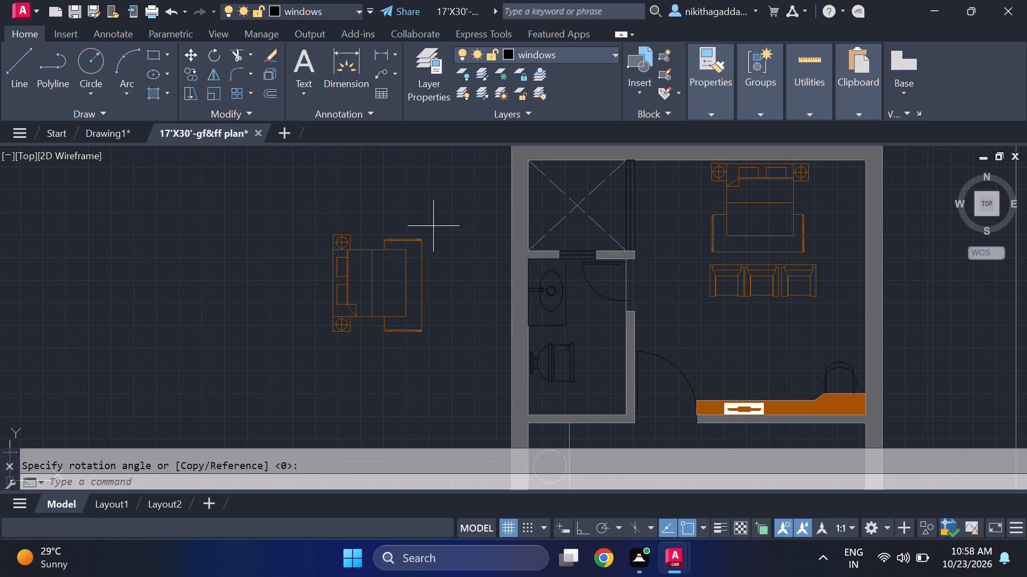
click(344, 255)
key(m)
key(Return)
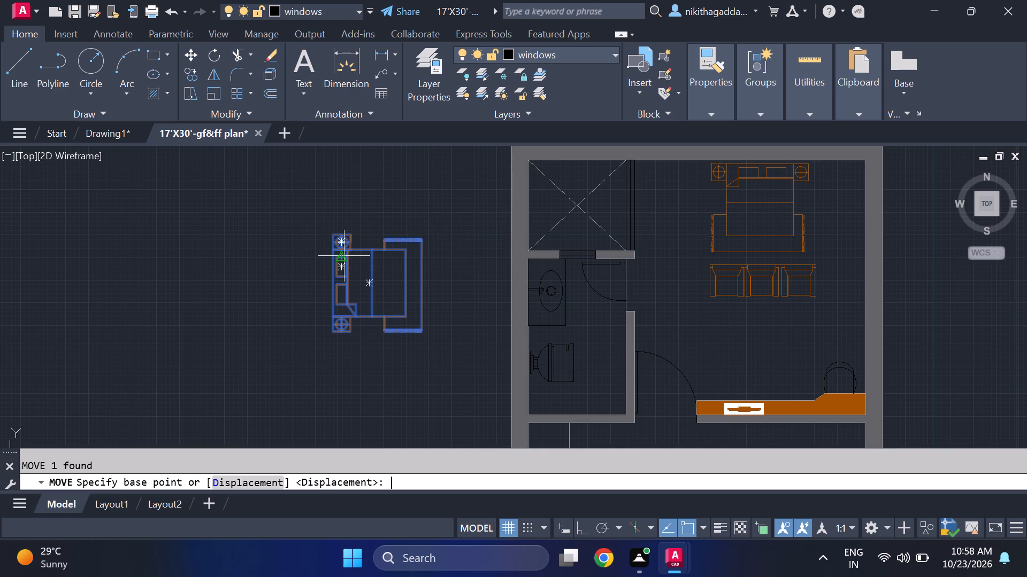
click(370, 280)
scroll(479, 289, down, 3)
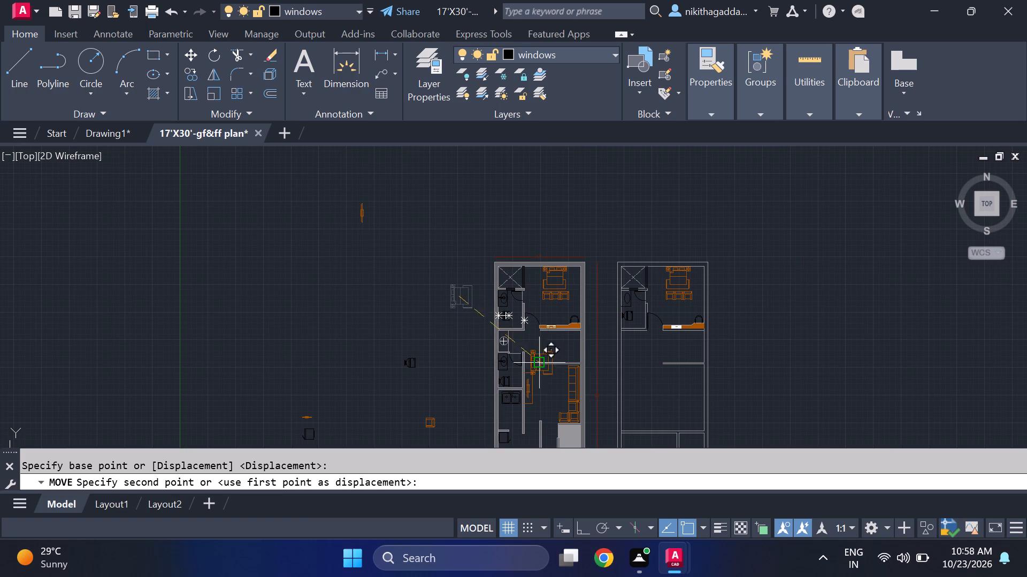
middle_drag(594, 408, 428, 286)
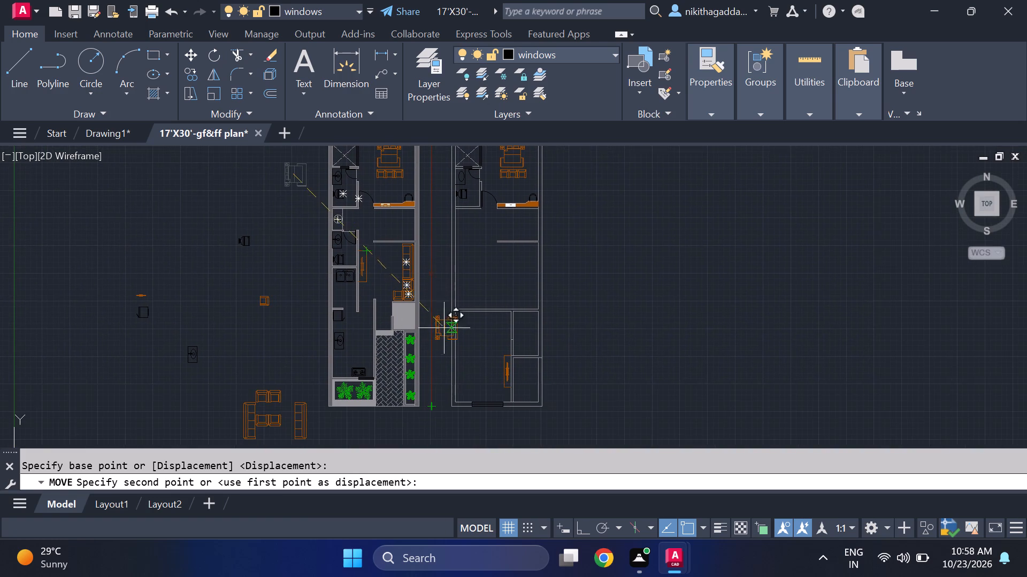
scroll(449, 331, up, 2)
middle_drag(467, 392, 414, 267)
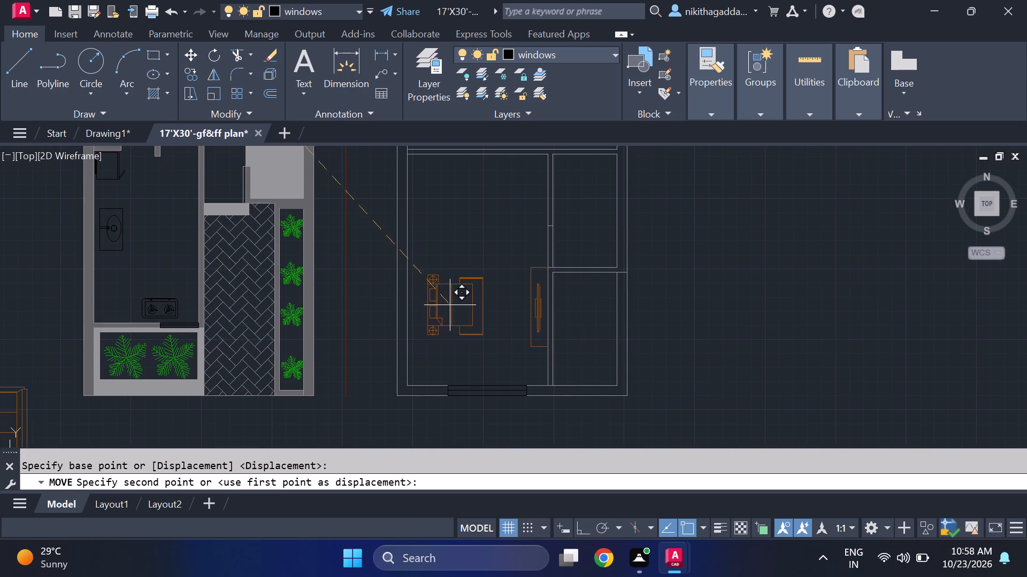
scroll(435, 296, up, 2)
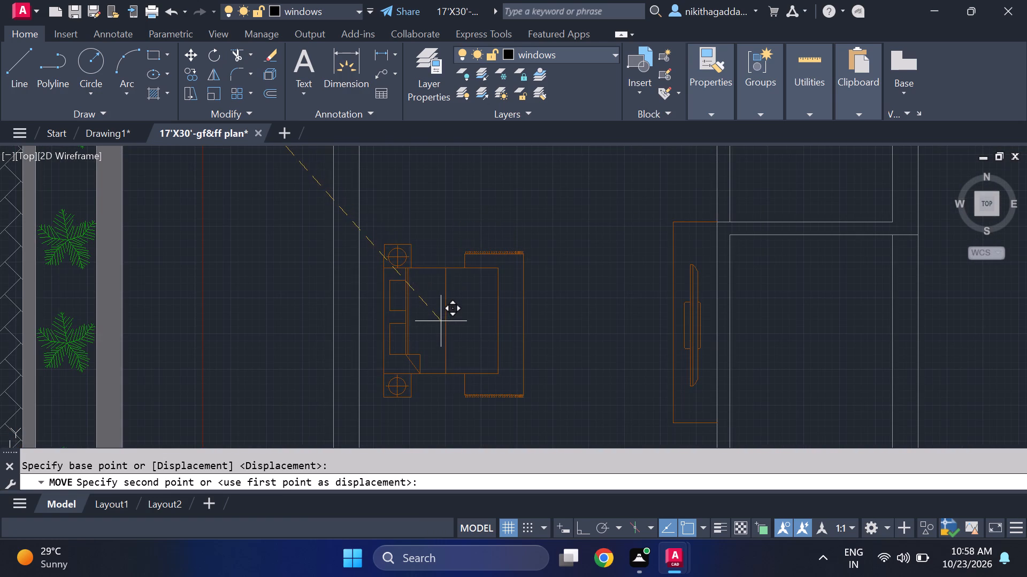
click(441, 321)
Scale the bed set up slightly from the outer corner of its upper bedside table.
scroll(456, 305, down, 3)
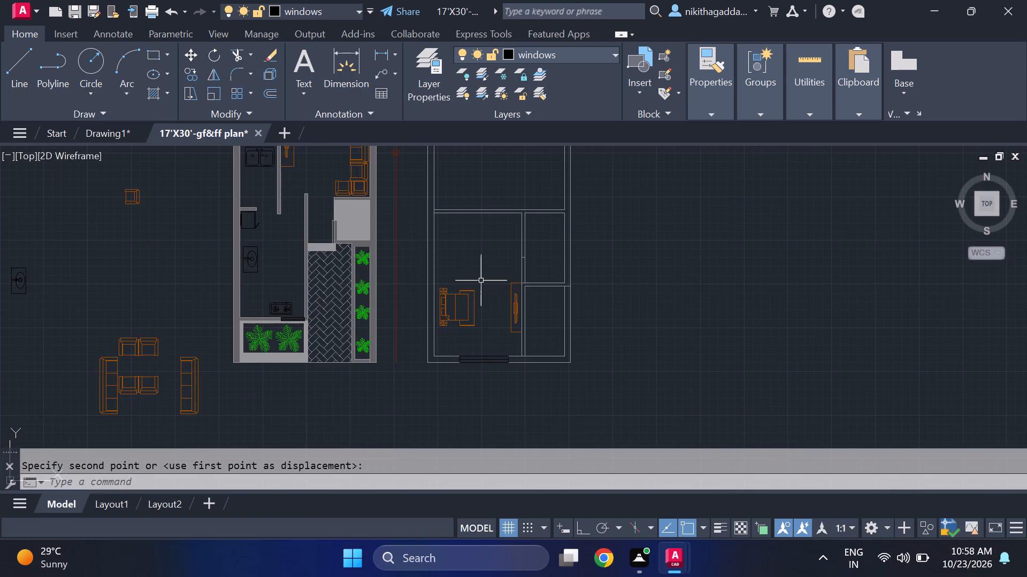
click(481, 280)
click(465, 307)
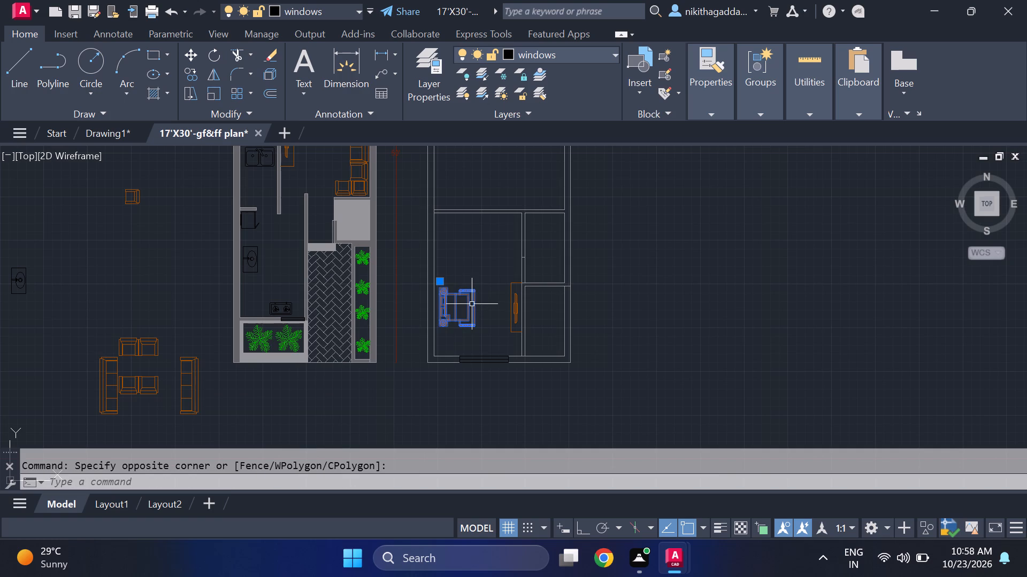
text(scale)
key(Return)
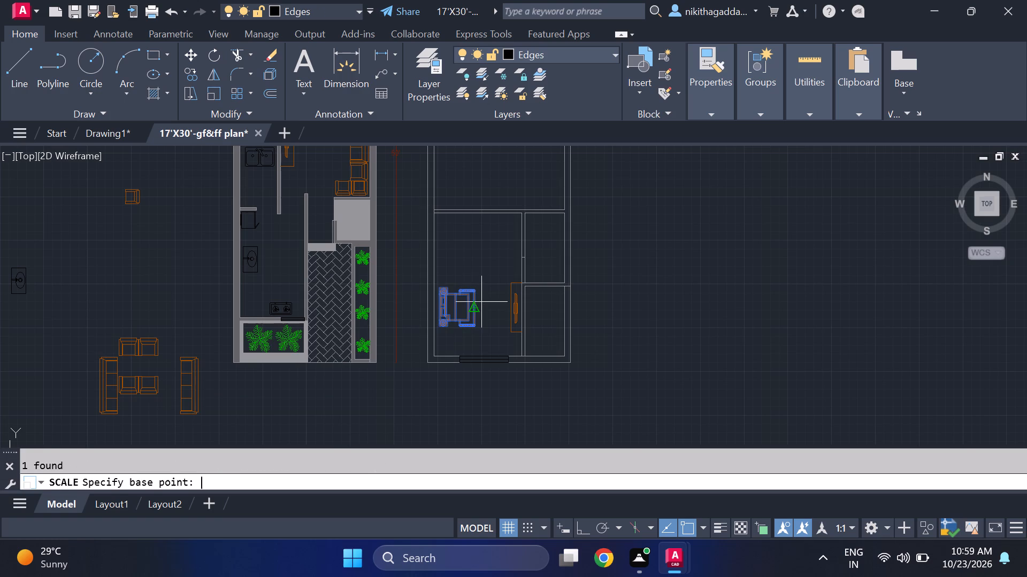
scroll(481, 302, up, 2)
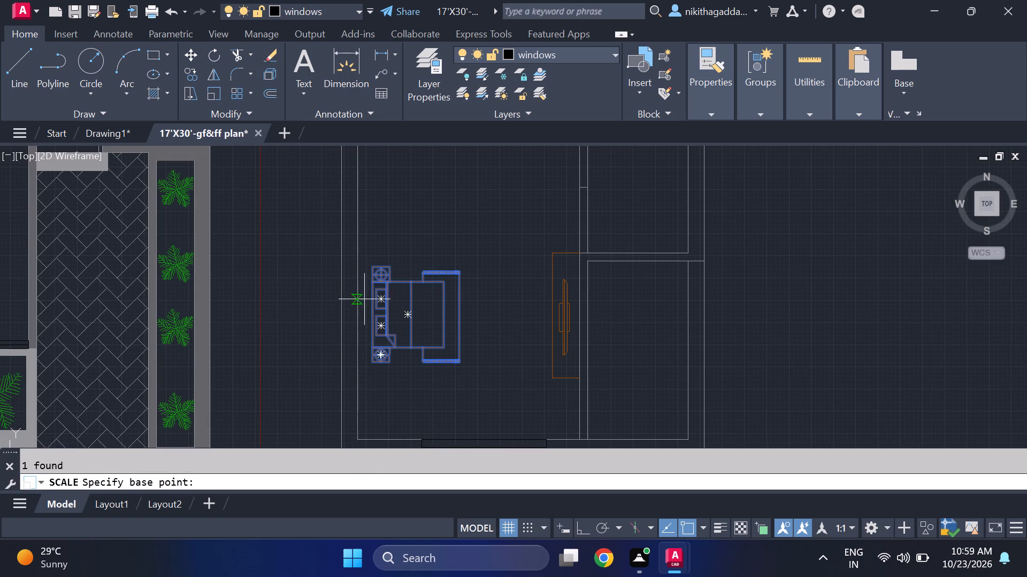
click(369, 265)
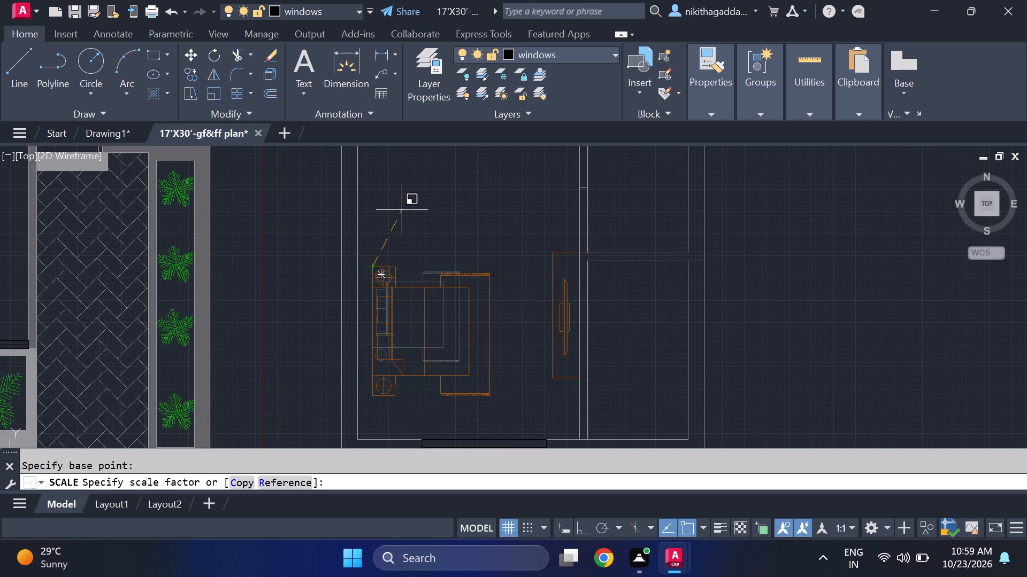
click(402, 221)
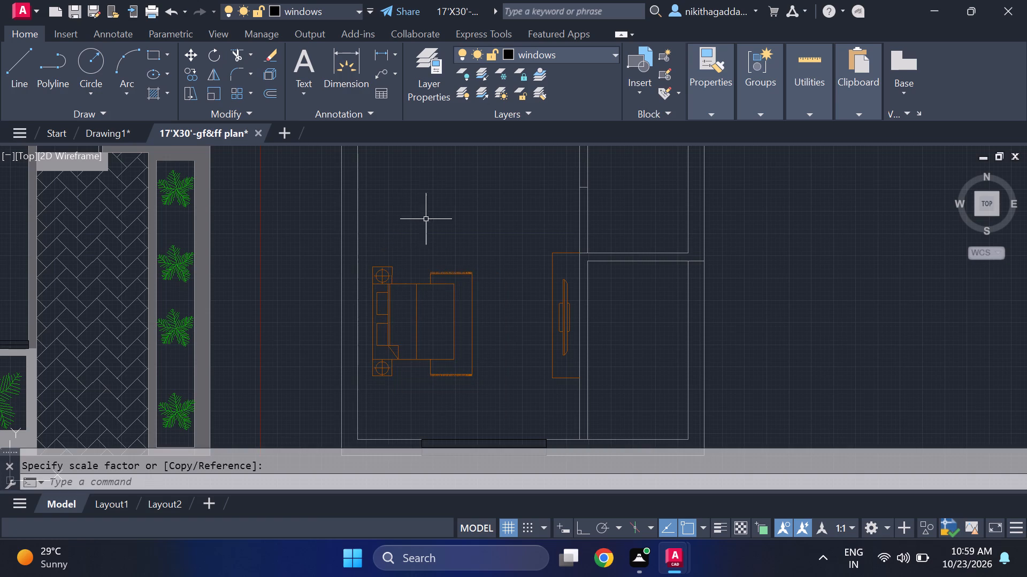
Mirror the spare toilet outside the plan across a vertical line with Ortho on, erasing the source object.
scroll(447, 237, down, 3)
middle_drag(471, 251, 557, 349)
scroll(551, 340, up, 2)
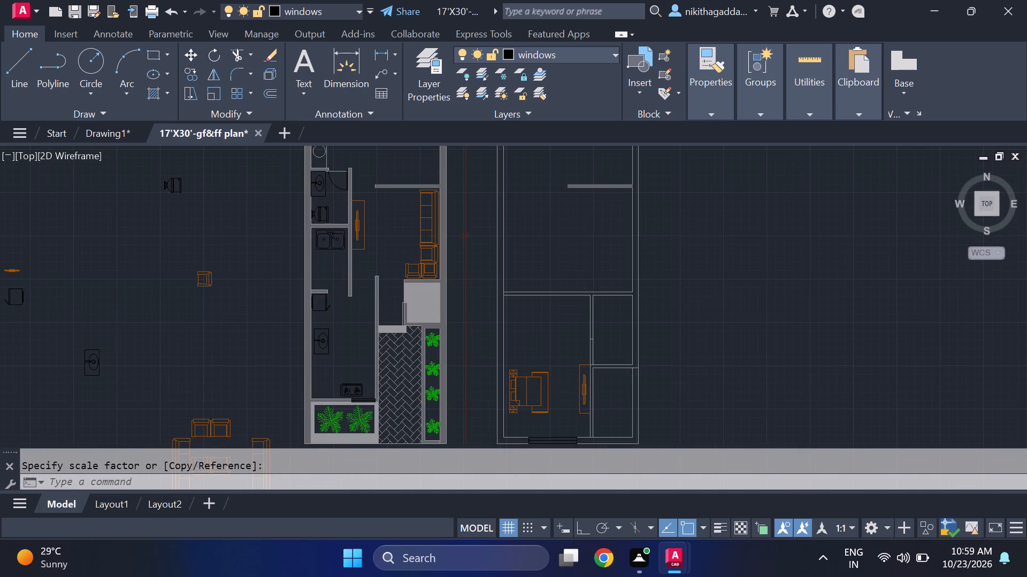
middle_drag(539, 338, 471, 311)
scroll(471, 311, down, 2)
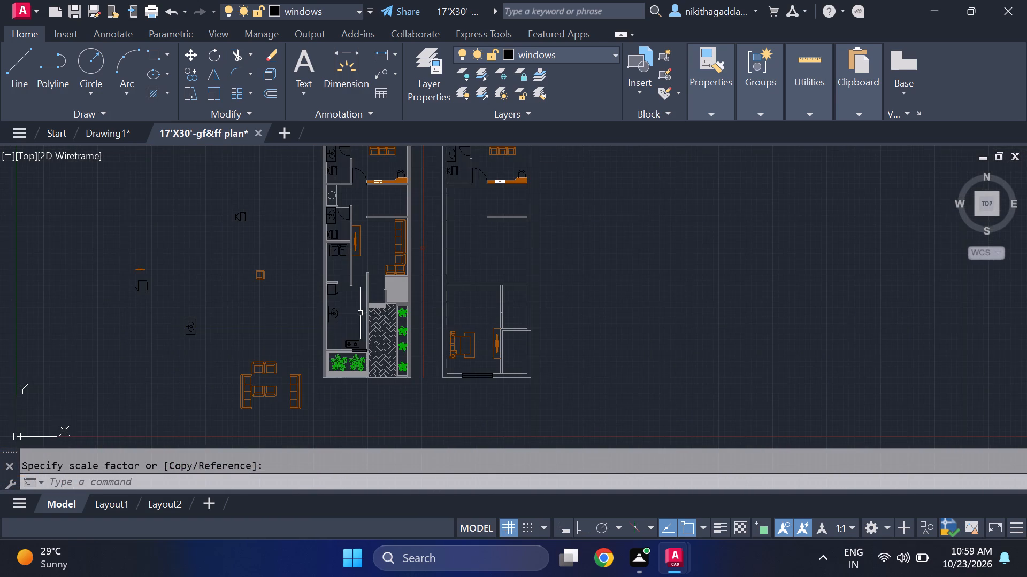
middle_drag(344, 317, 426, 369)
scroll(326, 269, up, 1)
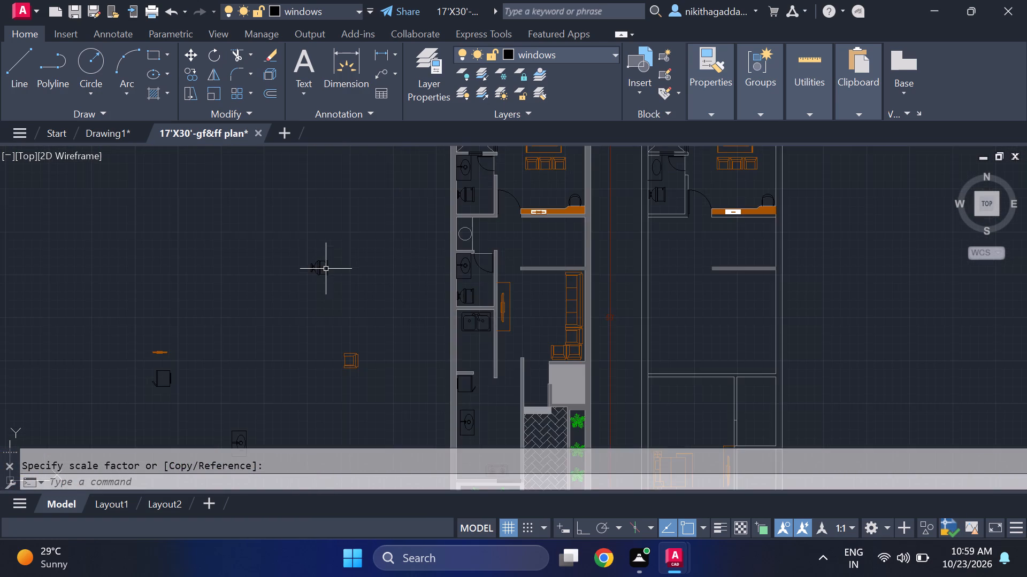
scroll(331, 255, up, 2)
drag(346, 254, 337, 265)
click(262, 321)
text(mi)
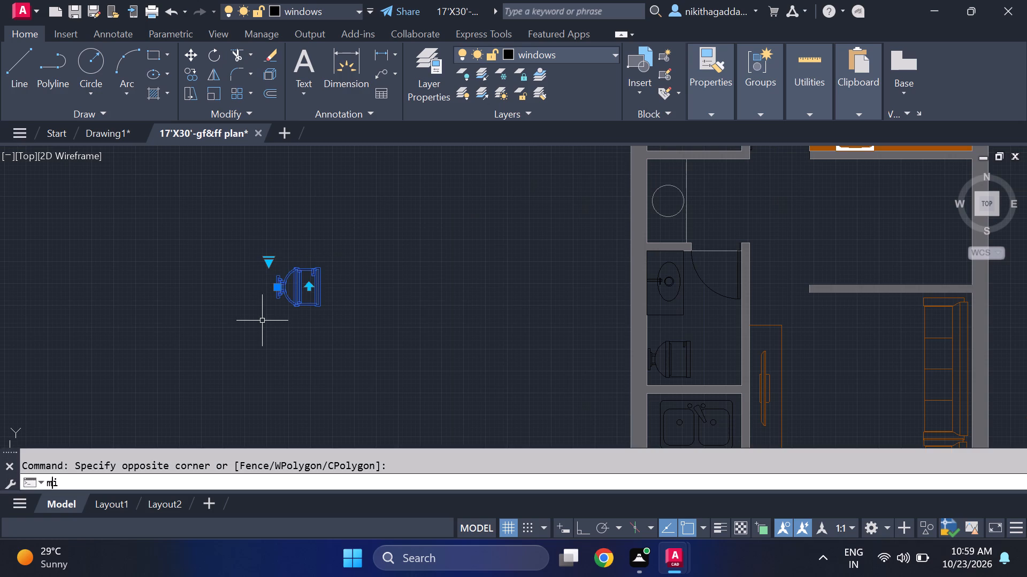
key(Return)
click(391, 252)
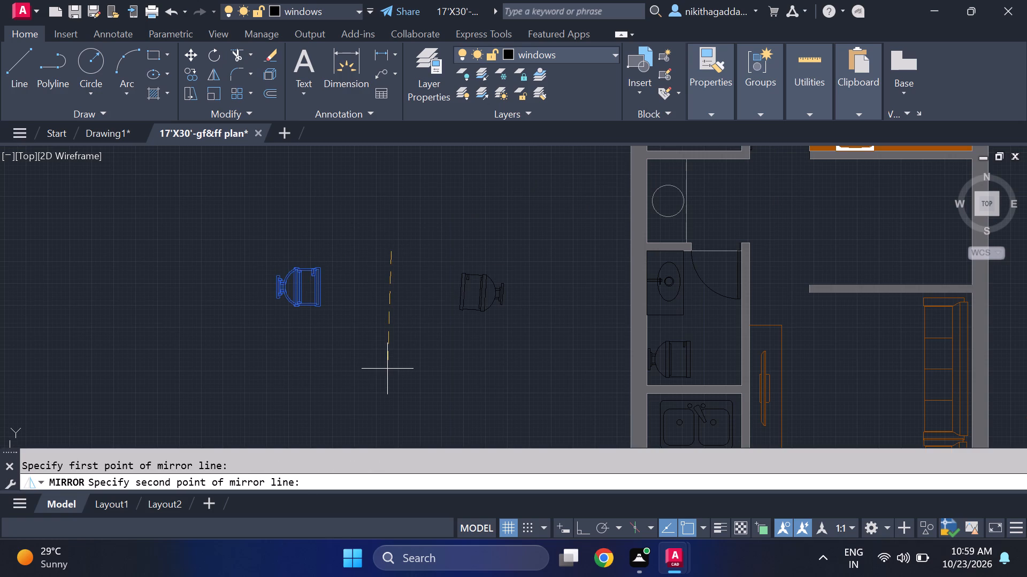
key(F8)
click(398, 373)
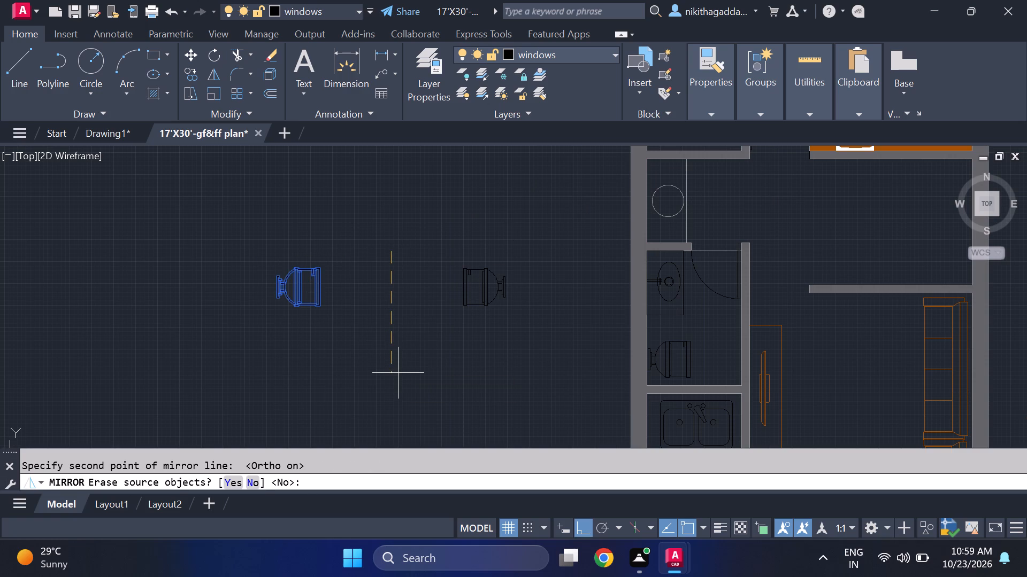
text(yes)
key(Return)
Copy the tap and drain circles from the hatched plan's upper bathroom washbasin into the matching basin of the unhatched plan.
scroll(436, 396, down, 2)
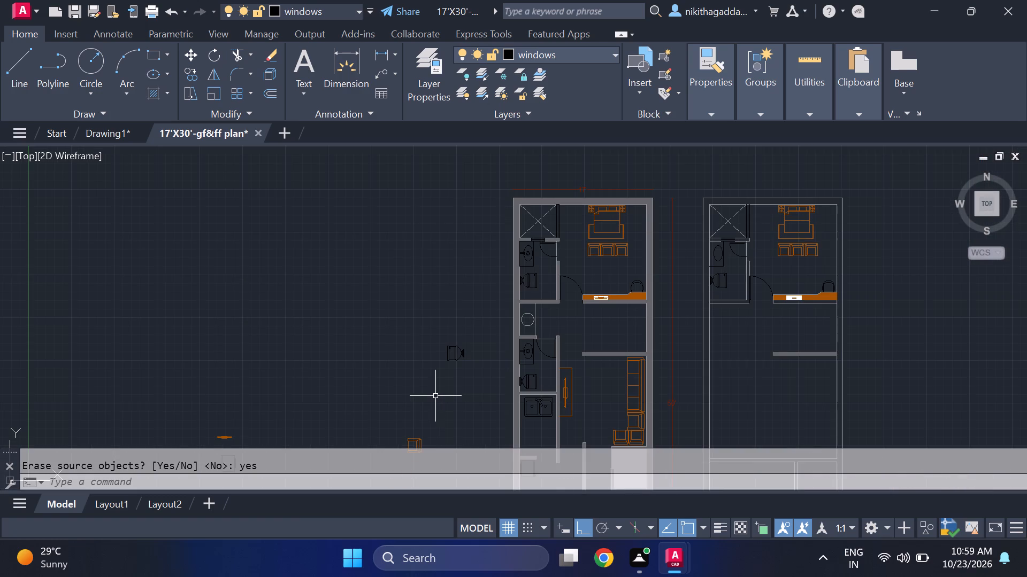
middle_drag(435, 396, 426, 391)
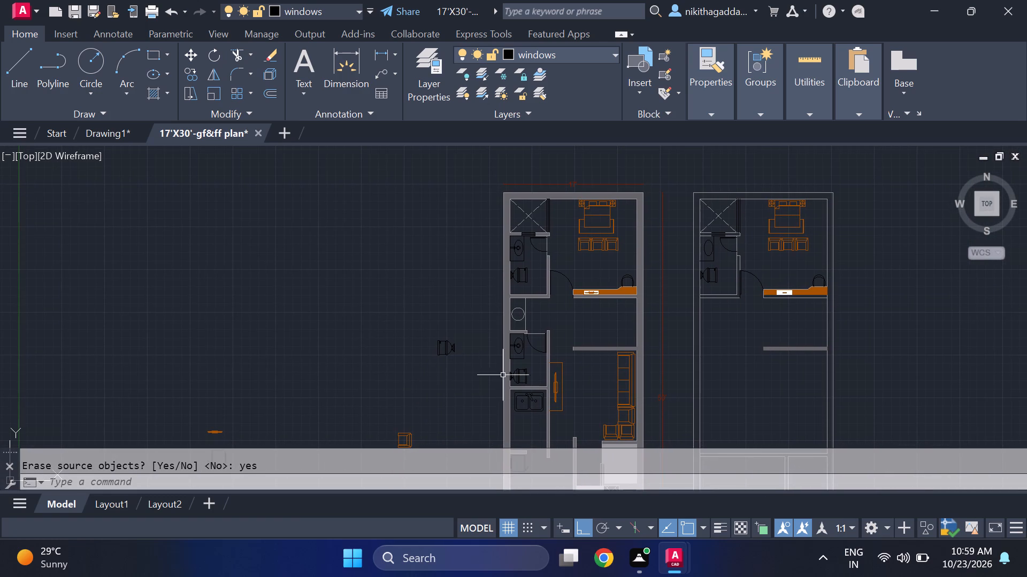
middle_drag(554, 353, 530, 316)
scroll(672, 220, up, 2)
middle_drag(672, 219, 710, 306)
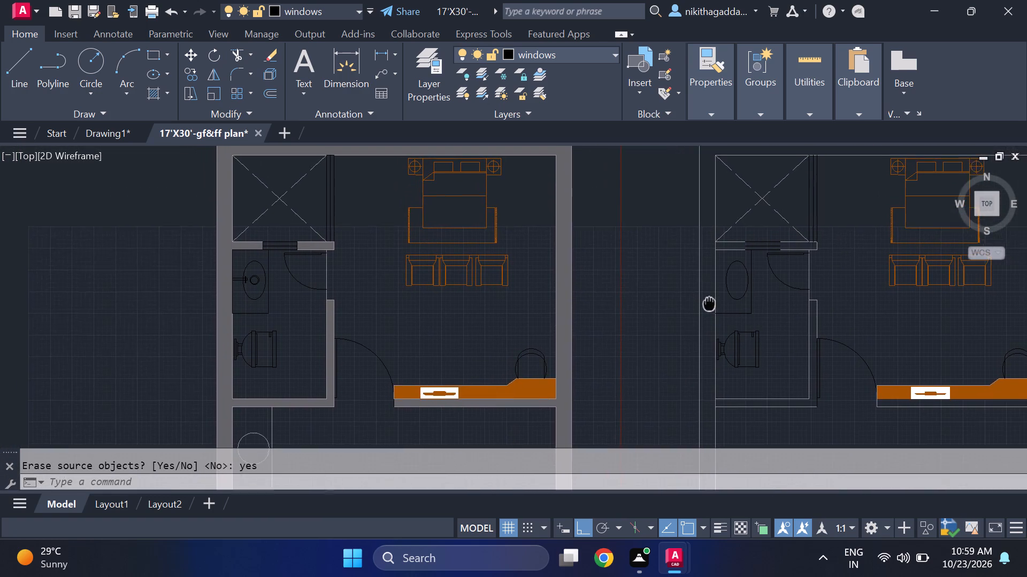
middle_drag(710, 306, 725, 348)
scroll(266, 340, up, 2)
click(289, 288)
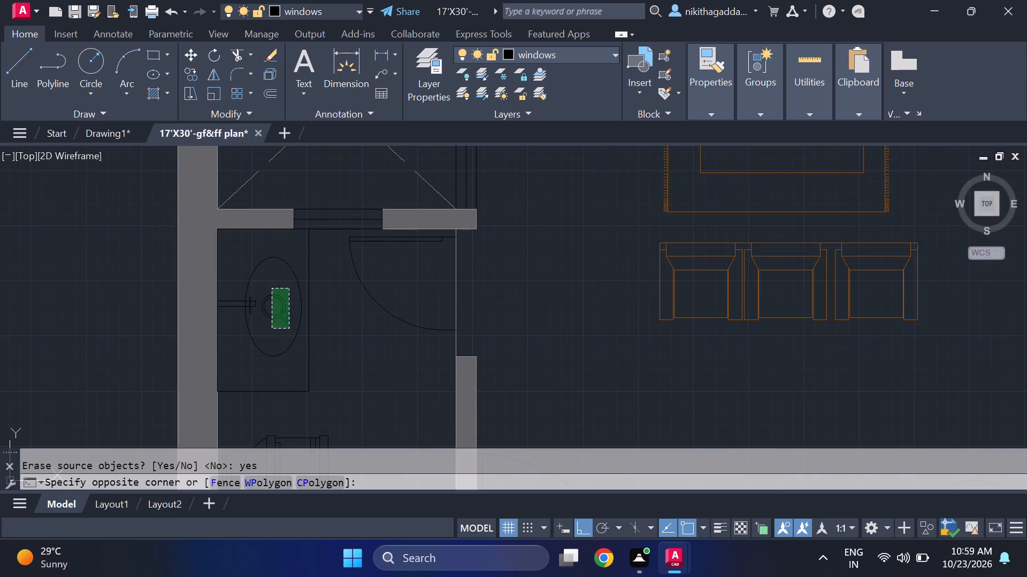
click(272, 329)
scroll(240, 310, up, 2)
click(271, 286)
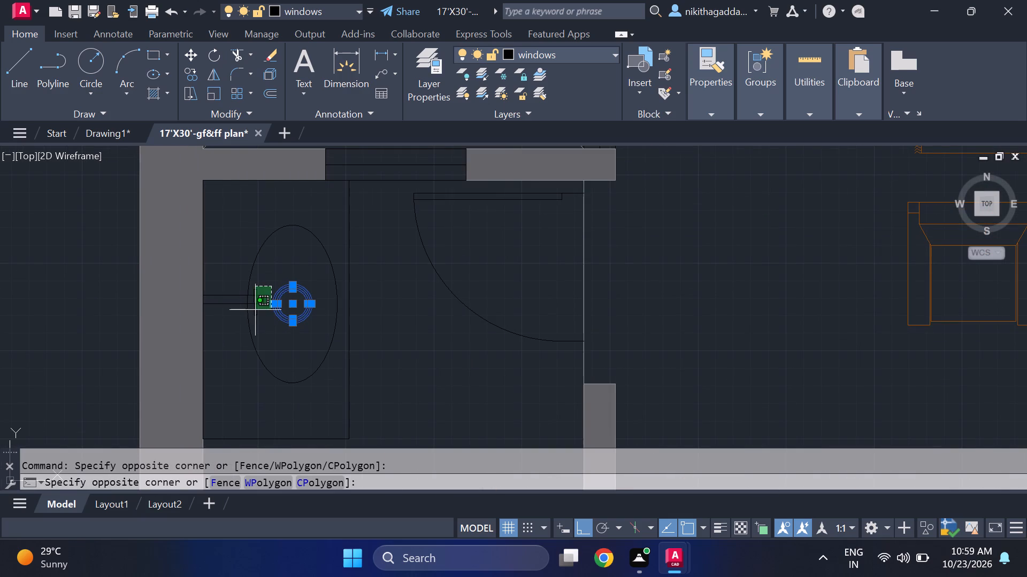
click(252, 313)
scroll(229, 293, up, 3)
scroll(243, 297, down, 2)
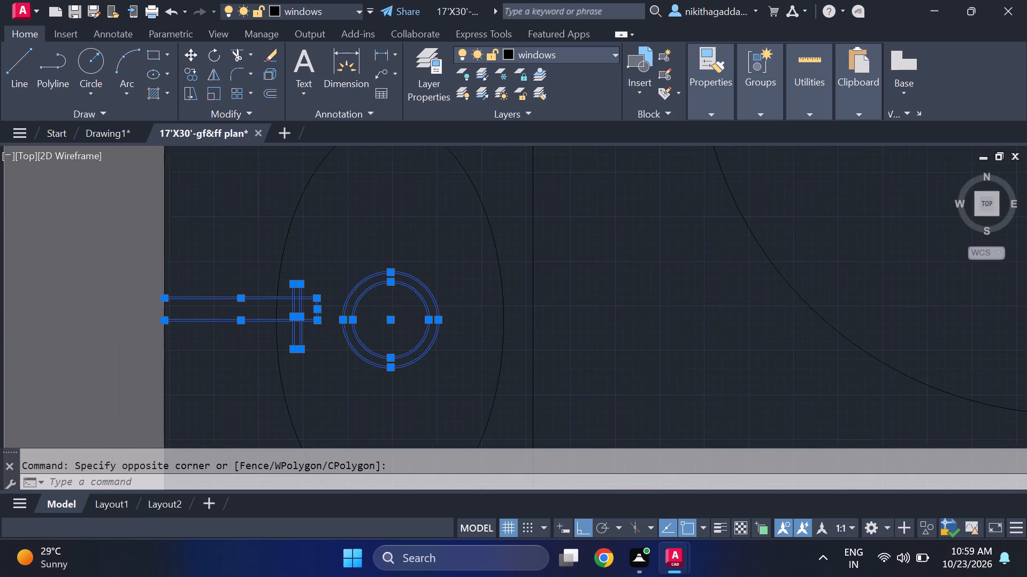
scroll(269, 323, up, 4)
scroll(299, 360, up, 1)
click(313, 363)
click(302, 384)
scroll(301, 337, down, 2)
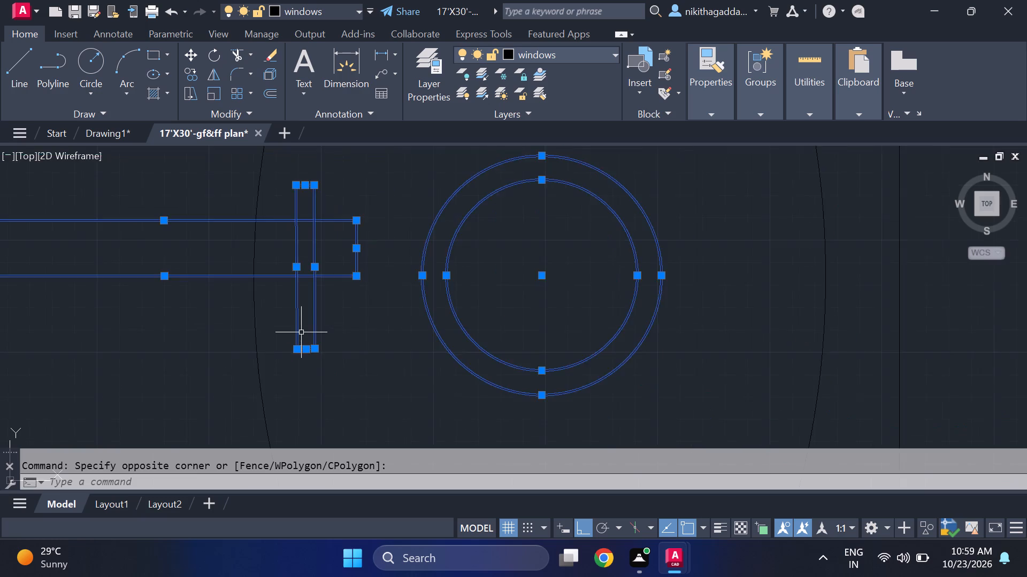
scroll(301, 328, down, 2)
scroll(302, 280, up, 5)
scroll(303, 282, down, 6)
scroll(341, 317, down, 3)
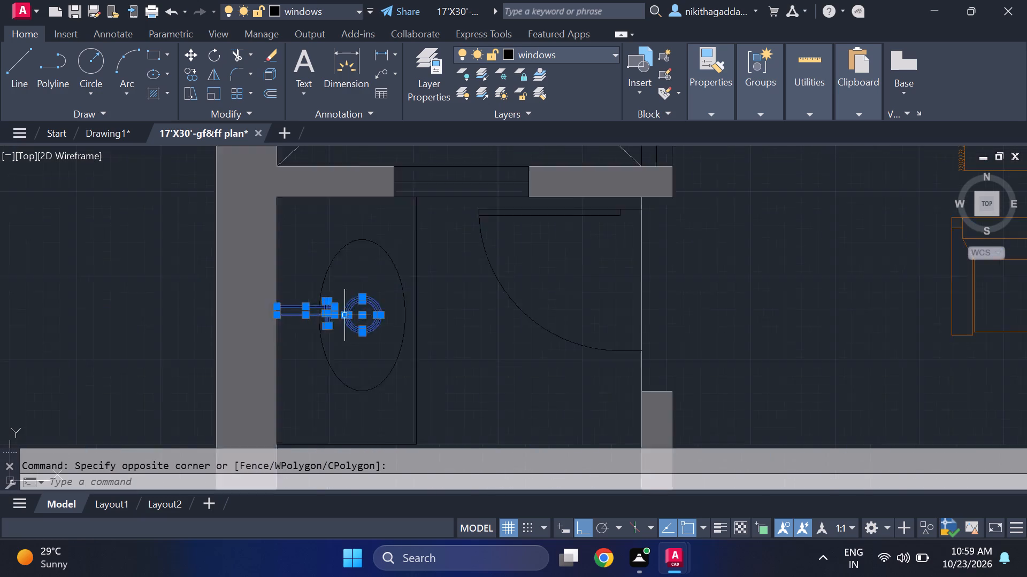
scroll(342, 317, down, 1)
text(co)
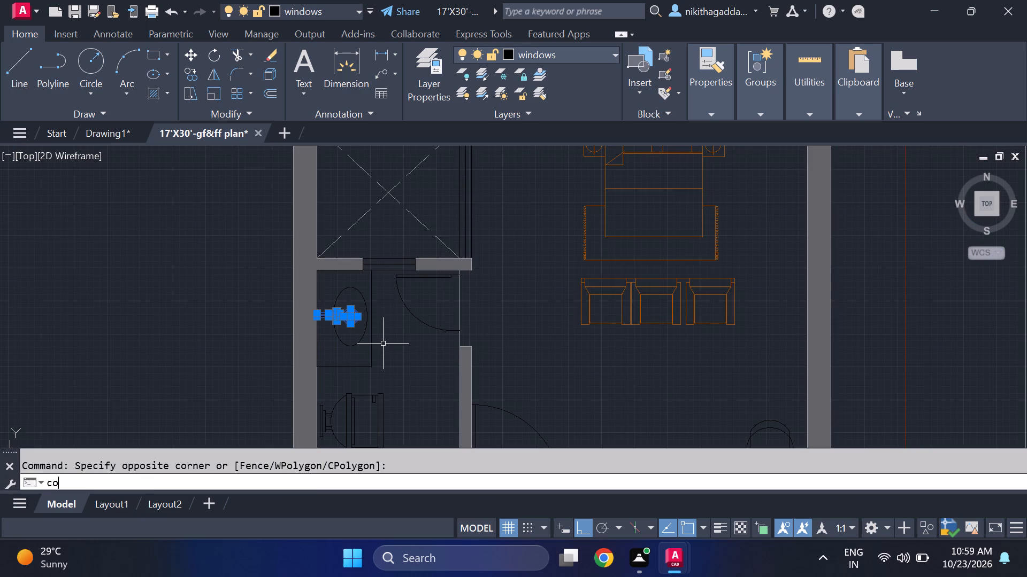
key(Return)
scroll(303, 326, up, 3)
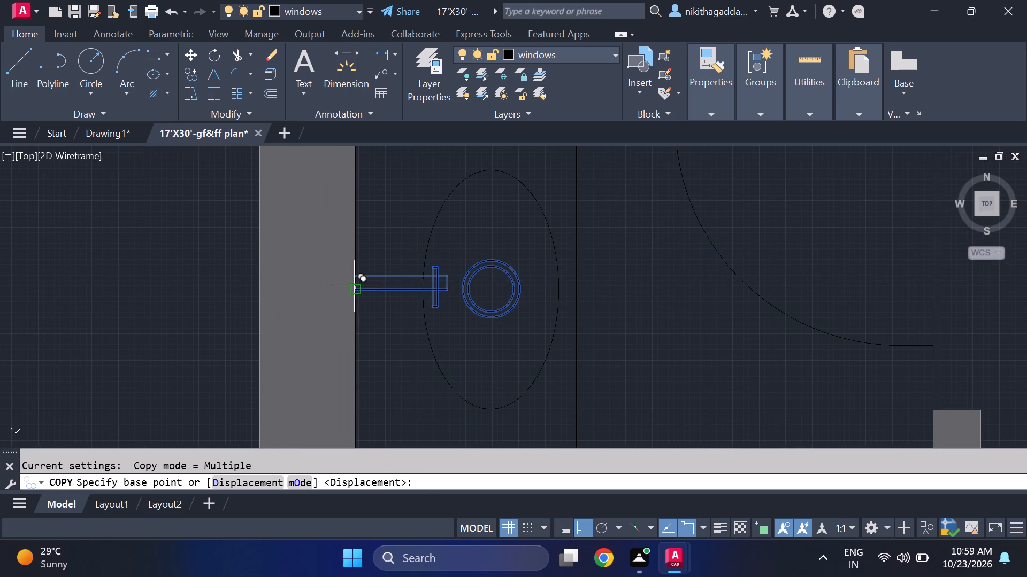
click(354, 286)
middle_drag(652, 280, 383, 306)
middle_drag(372, 303, 364, 301)
scroll(360, 300, down, 5)
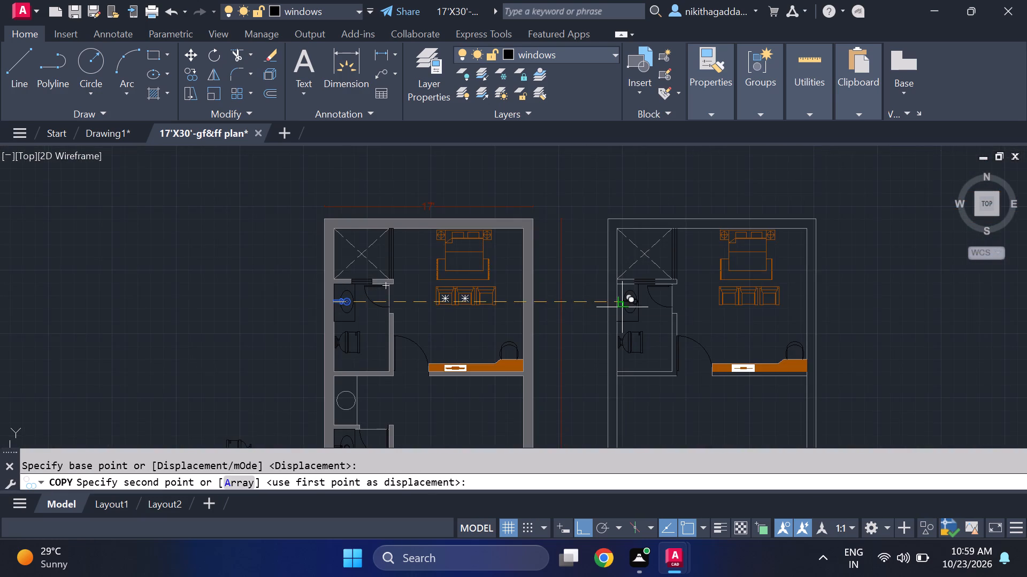
scroll(623, 307, up, 5)
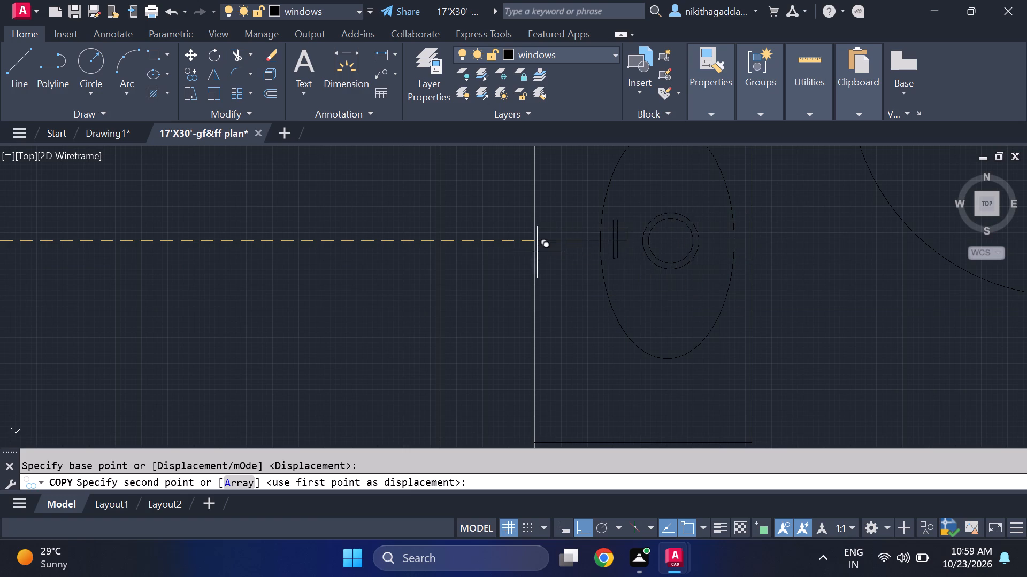
click(532, 240)
scroll(586, 244, down, 5)
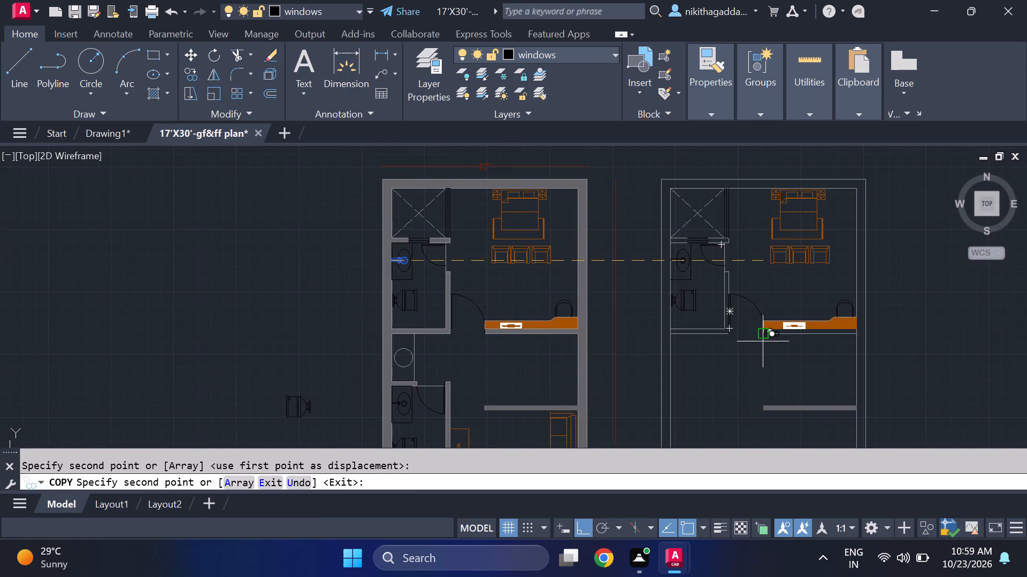
key(Escape)
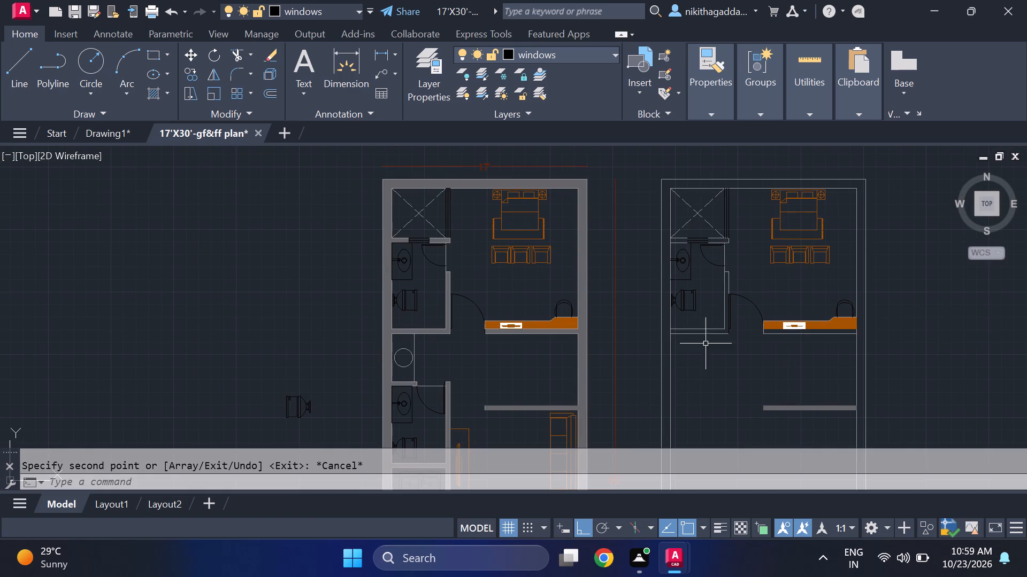
Copy the complete washbasin, with its counter outline, tap and drain, from the hatched plan's upper bathroom to the empty space outside the plan.
scroll(443, 280, up, 2)
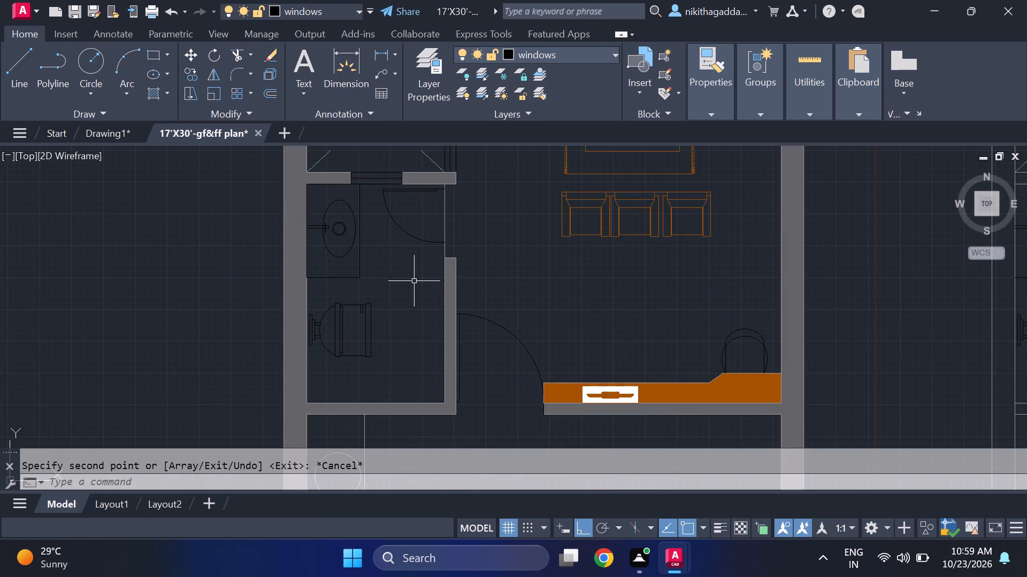
scroll(402, 284, down, 2)
scroll(673, 282, up, 2)
scroll(652, 288, down, 3)
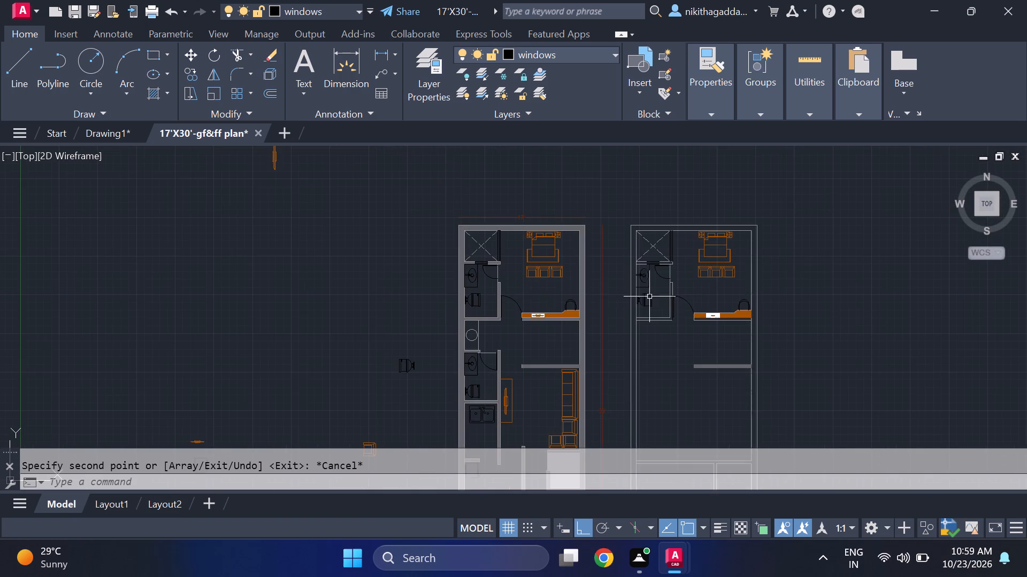
scroll(461, 298, up, 3)
middle_drag(490, 277, 572, 370)
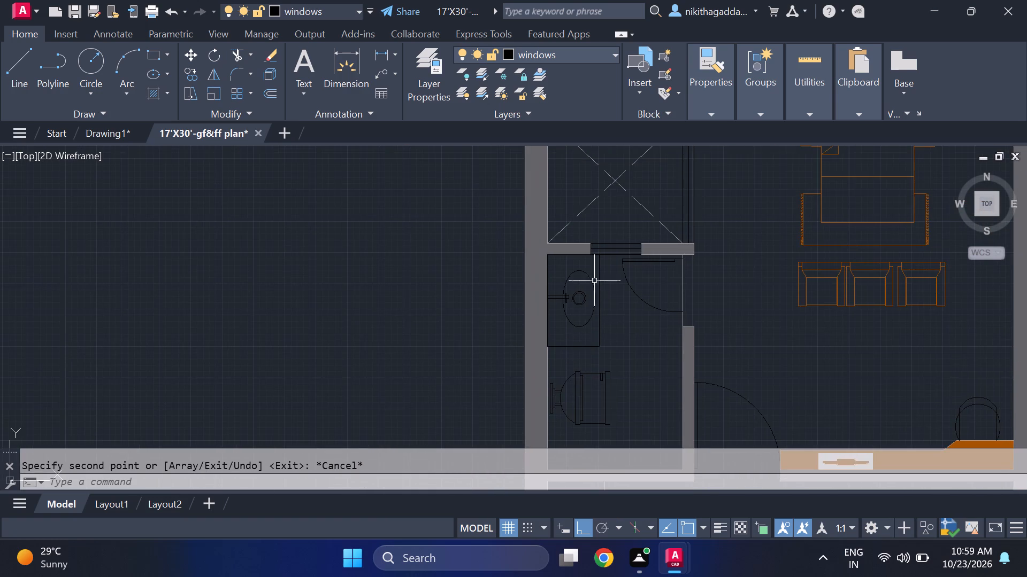
scroll(597, 272, up, 1)
click(616, 261)
click(531, 391)
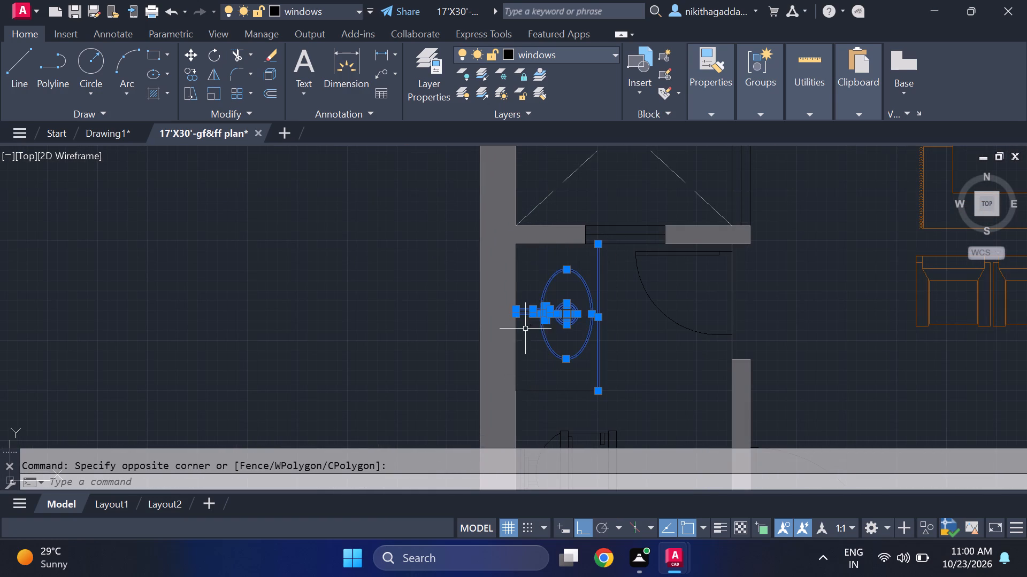
scroll(536, 298, up, 3)
scroll(603, 341, up, 2)
middle_drag(576, 393, 575, 392)
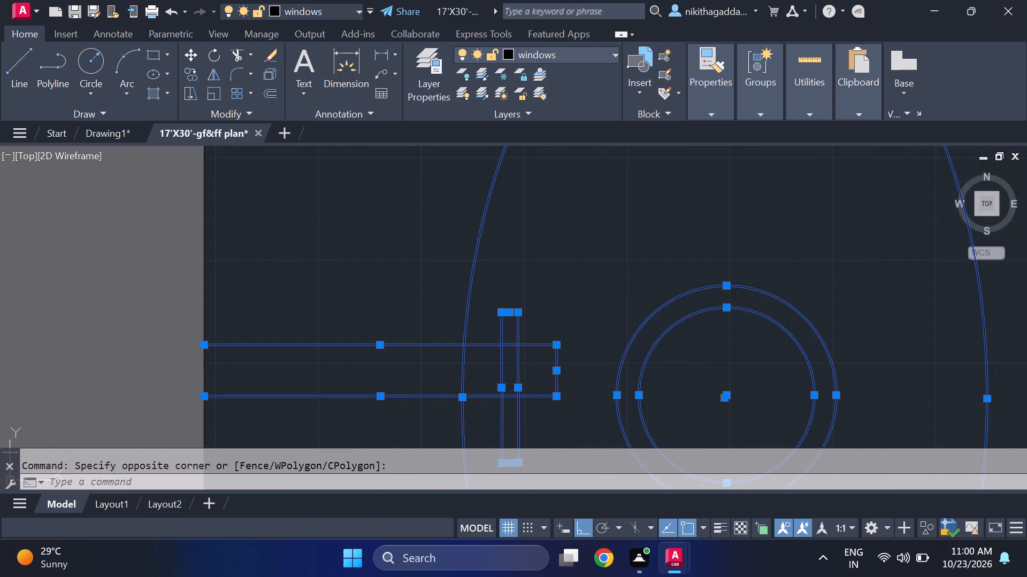
middle_drag(575, 392, 639, 197)
scroll(580, 348, up, 1)
scroll(573, 298, up, 2)
scroll(572, 299, down, 7)
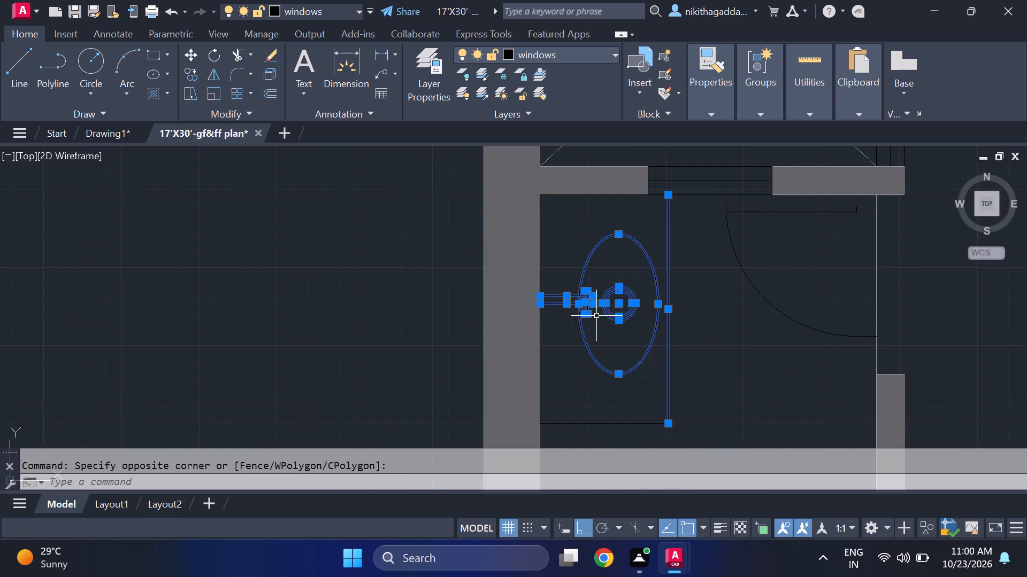
middle_drag(641, 370, 630, 352)
scroll(651, 179, up, 2)
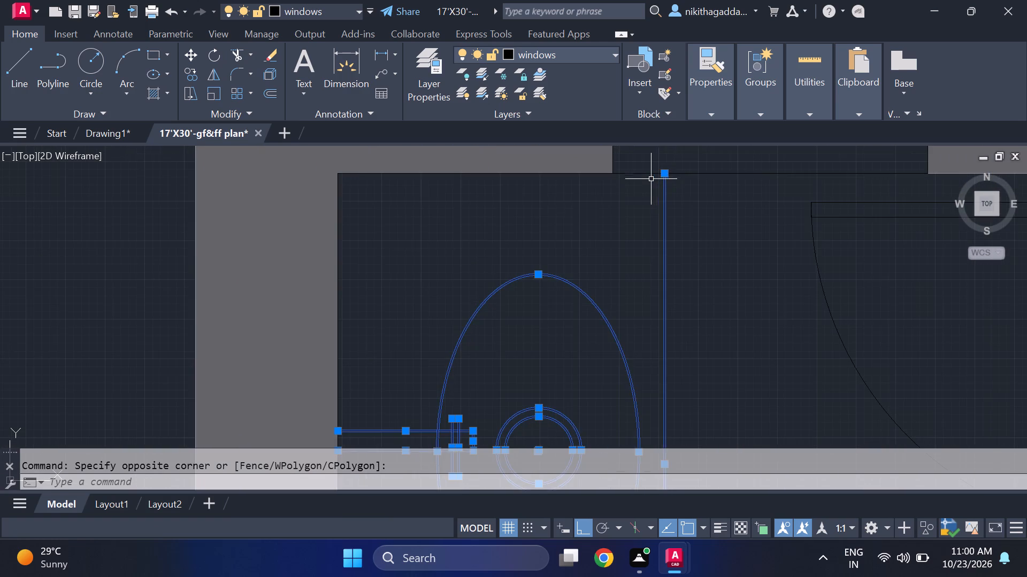
middle_drag(638, 185, 673, 257)
scroll(637, 186, up, 1)
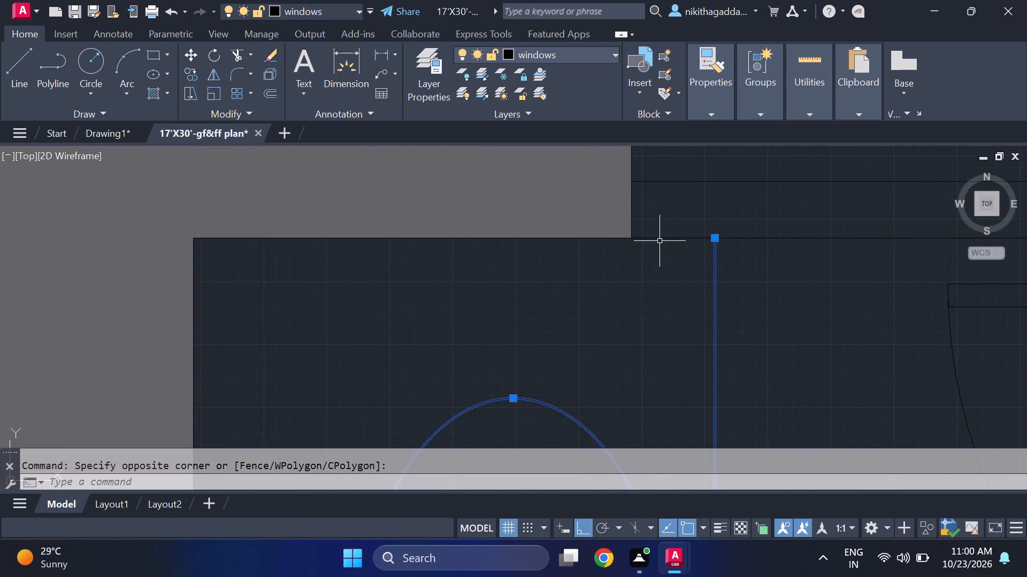
click(660, 239)
scroll(660, 239, down, 4)
scroll(585, 344, up, 2)
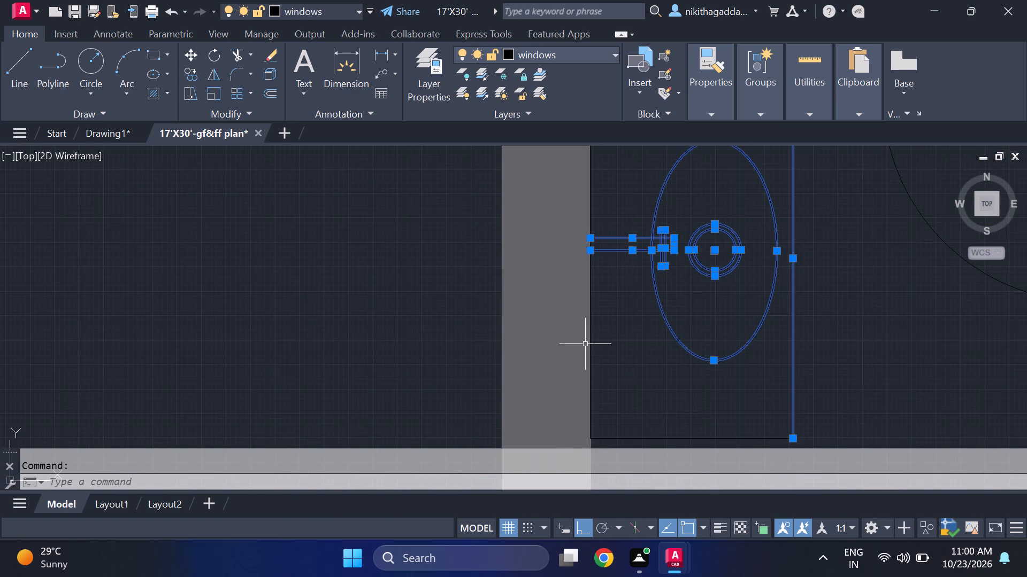
click(591, 337)
scroll(597, 340, down, 2)
scroll(616, 392, up, 2)
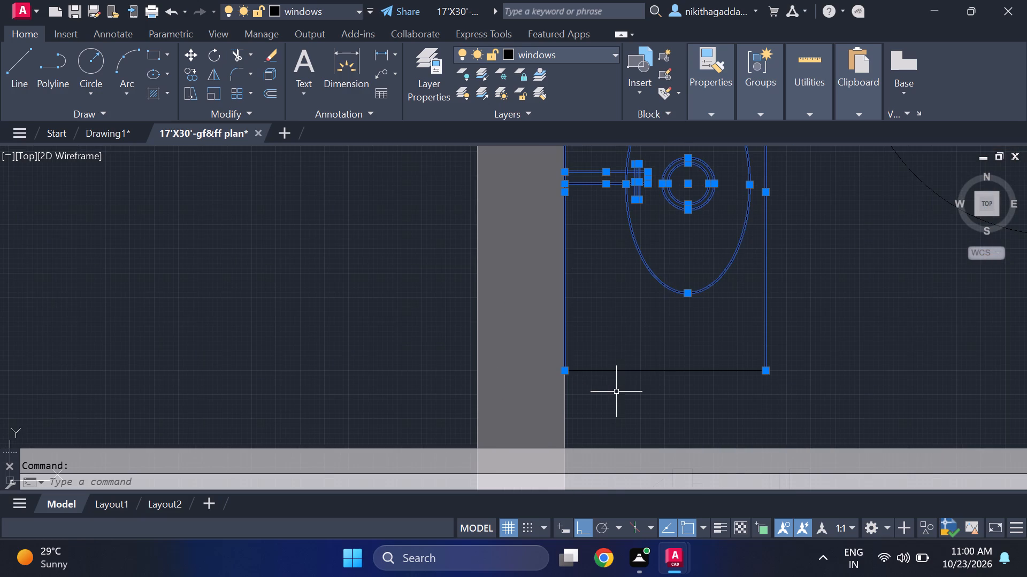
click(618, 370)
scroll(631, 349, down, 3)
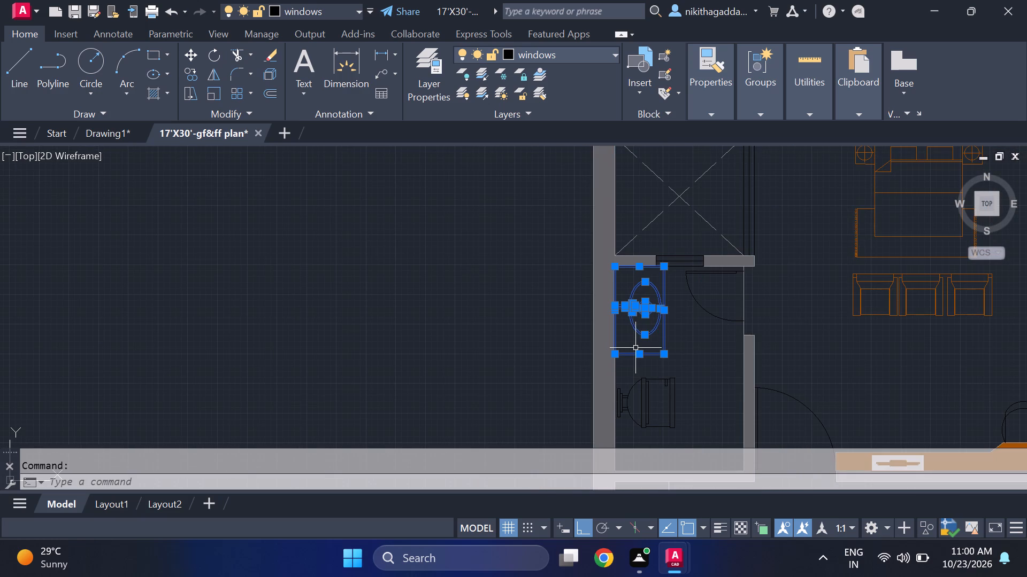
text(co)
key(Return)
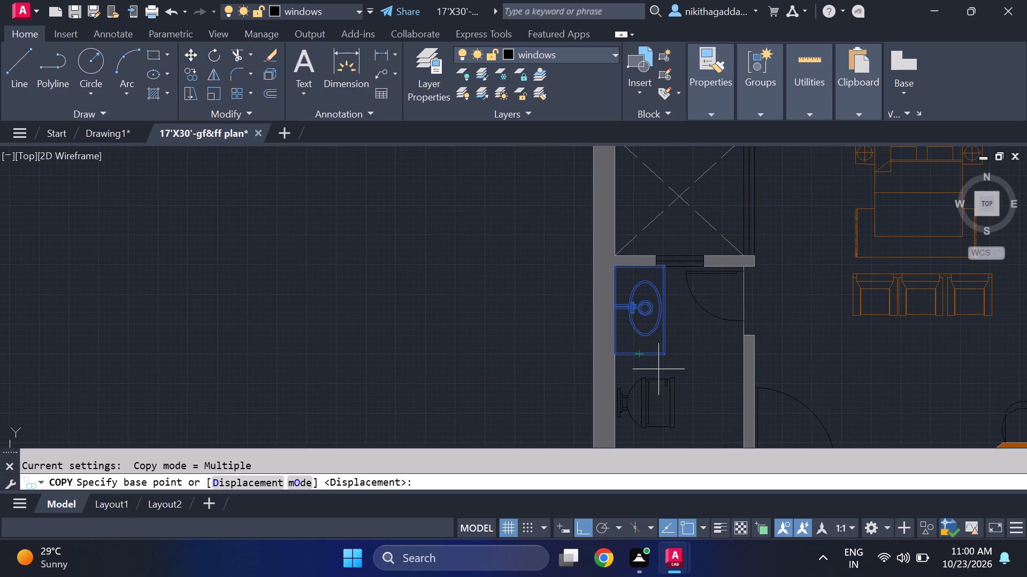
click(666, 356)
click(372, 356)
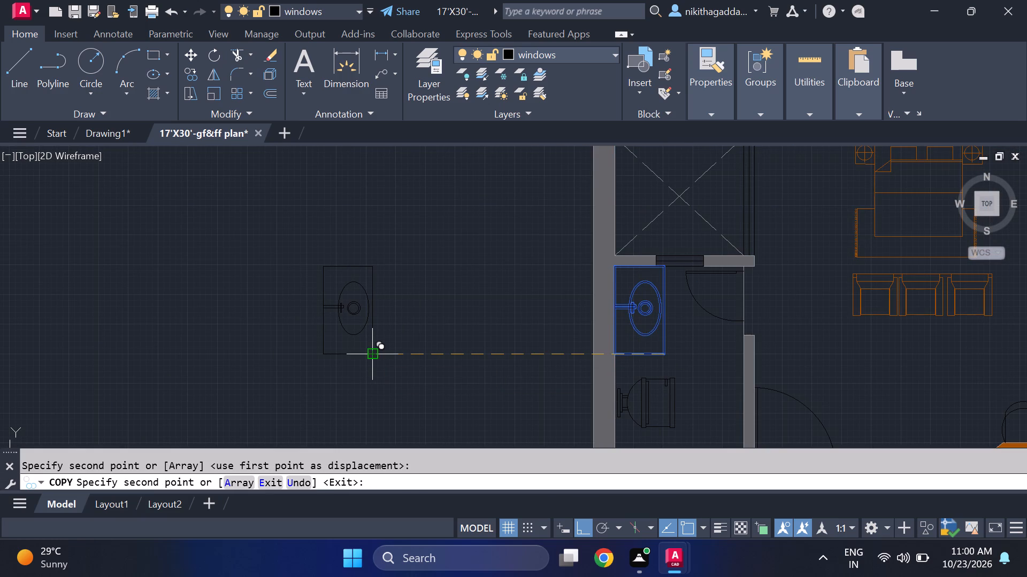
key(Escape)
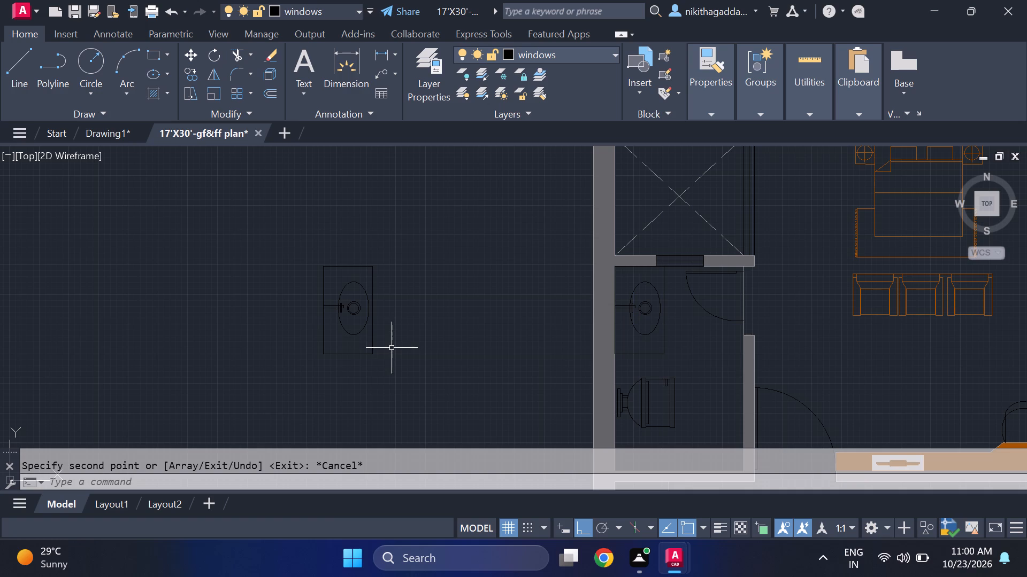
Mirror the copied washbasin outside the plan across a vertical line on its outlet side, keeping the source object.
click(404, 269)
click(273, 399)
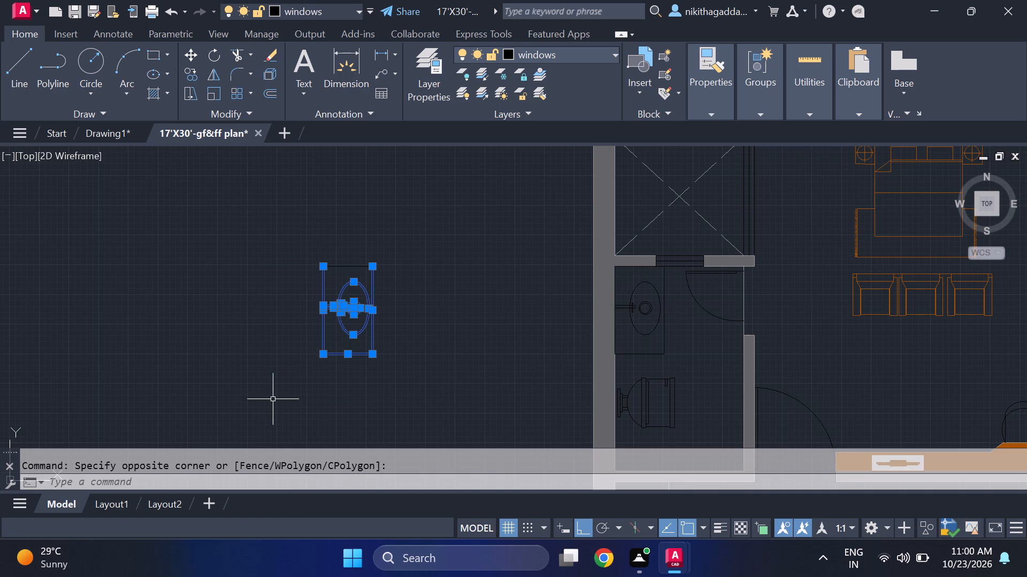
drag(401, 240, 392, 251)
click(249, 354)
scroll(299, 337, up, 4)
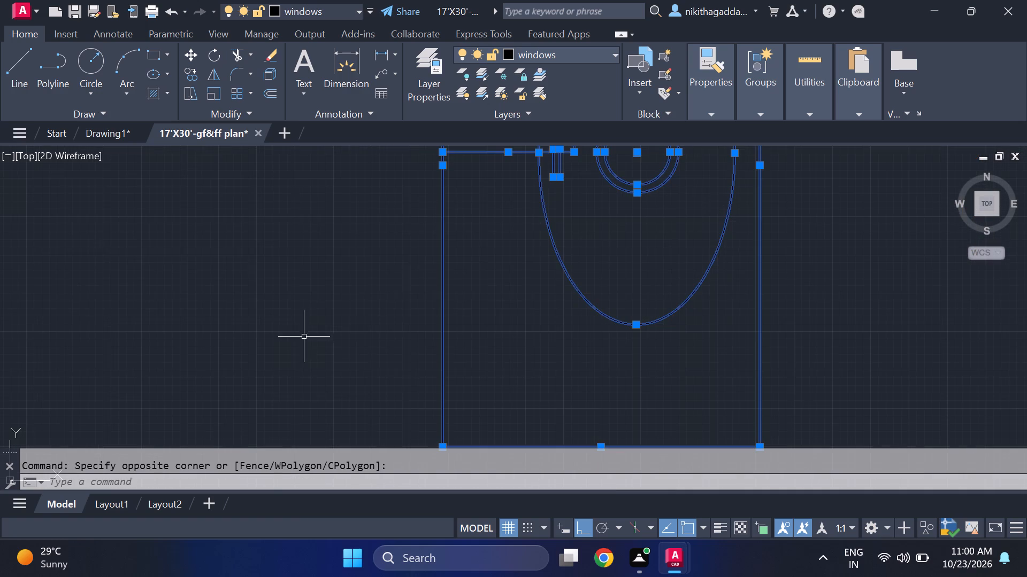
middle_drag(420, 280, 345, 396)
scroll(358, 380, up, 1)
scroll(325, 370, down, 2)
scroll(395, 290, up, 2)
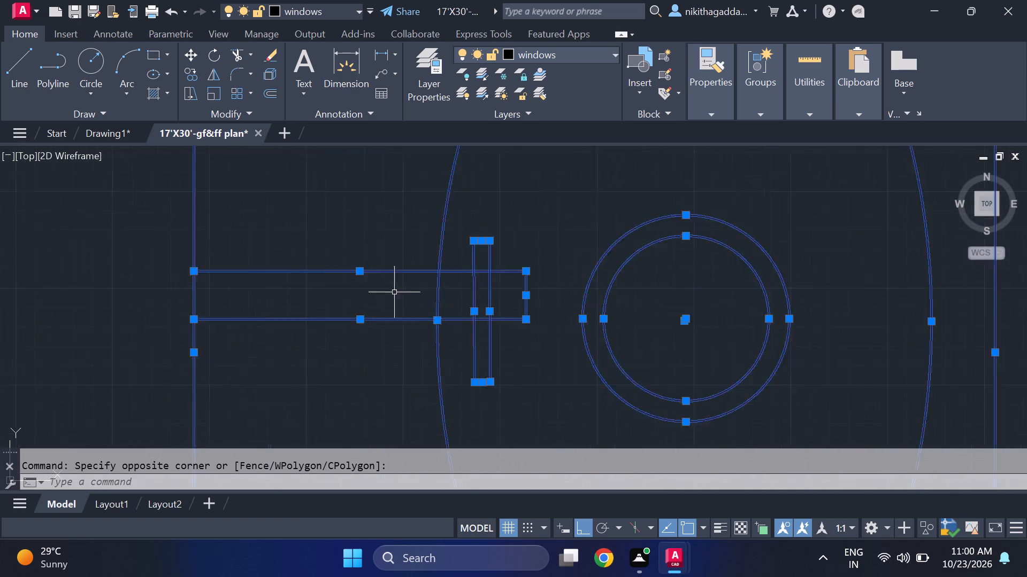
scroll(394, 292, up, 2)
scroll(394, 298, down, 6)
middle_drag(447, 365, 365, 344)
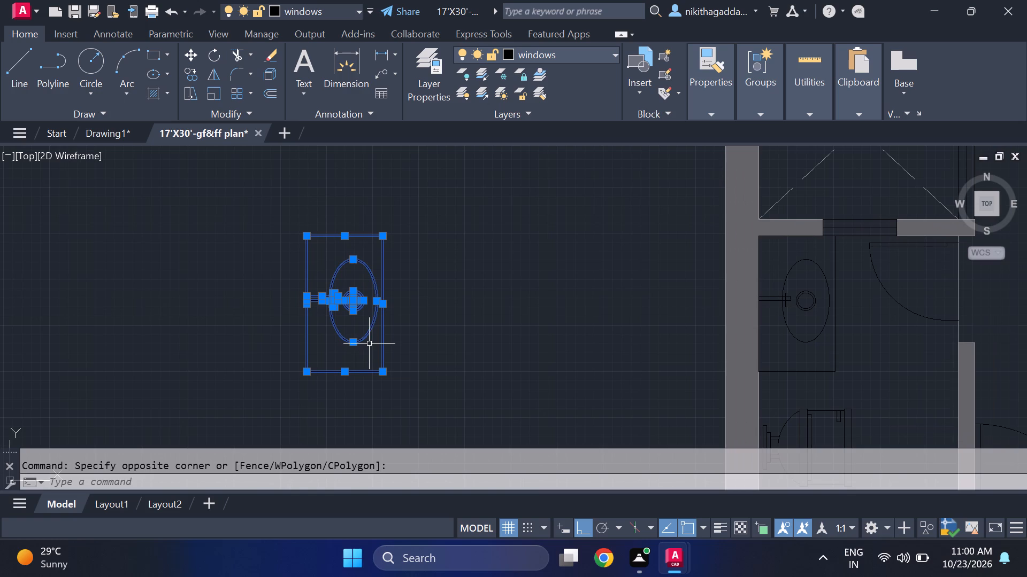
text(mi)
key(Return)
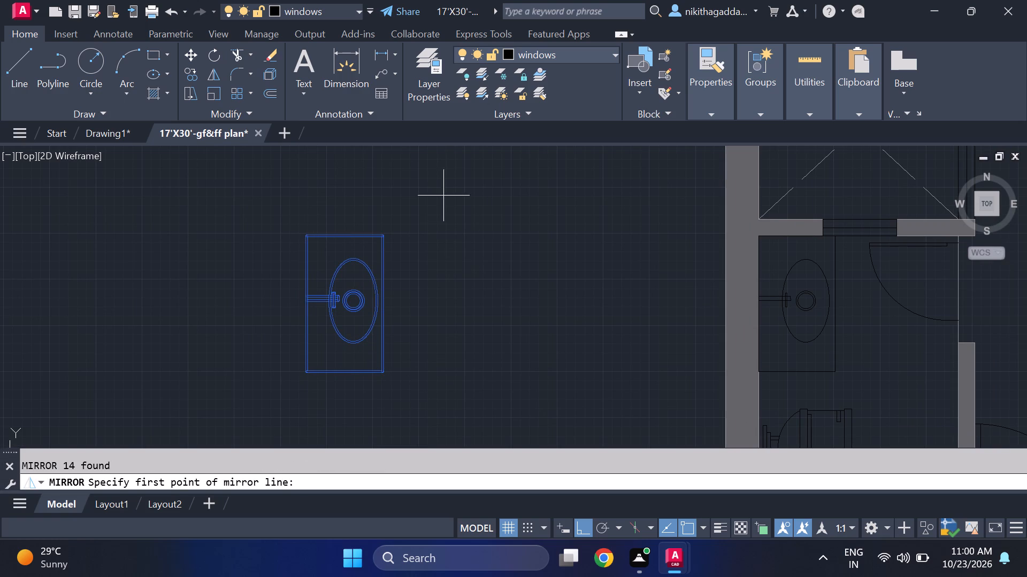
drag(443, 194, 442, 203)
click(439, 386)
text(no)
key(Return)
Move the mirrored washbasin, with Ortho off, into the lower outer-wall corner of the bathroom beside the lower bedroom in the unhatched plan.
middle_drag(516, 409, 505, 406)
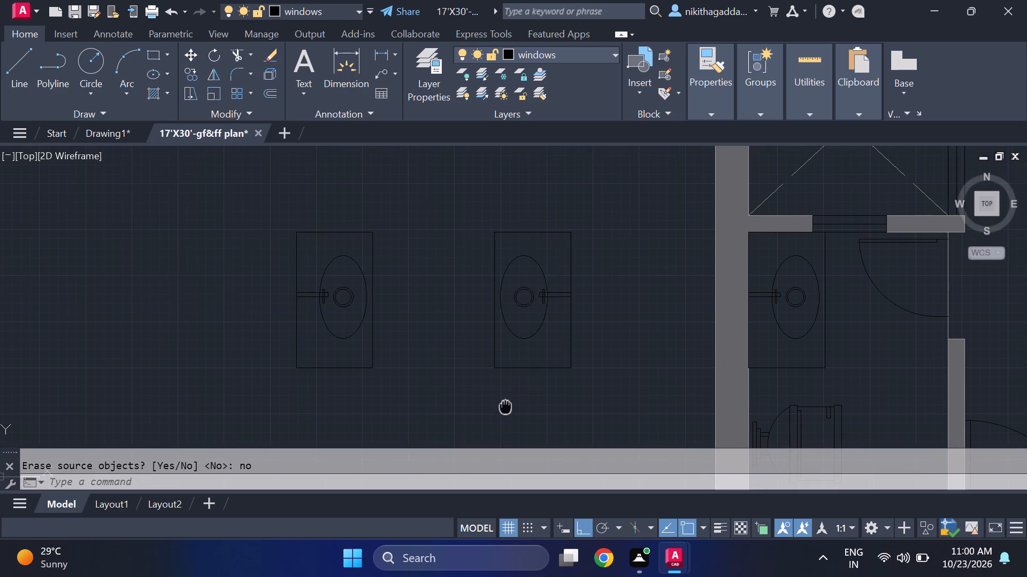
middle_drag(505, 406, 431, 375)
click(524, 169)
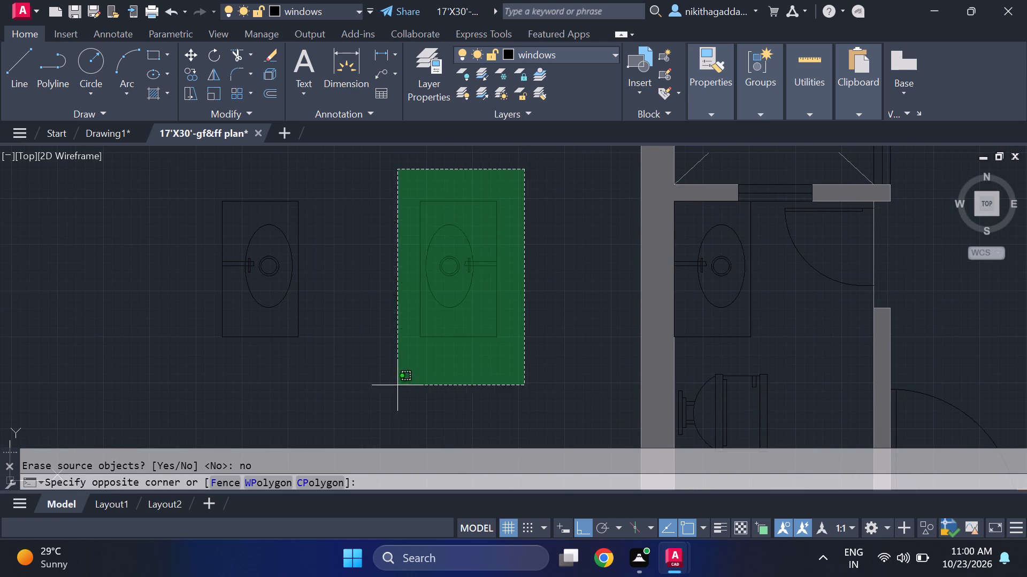
click(352, 391)
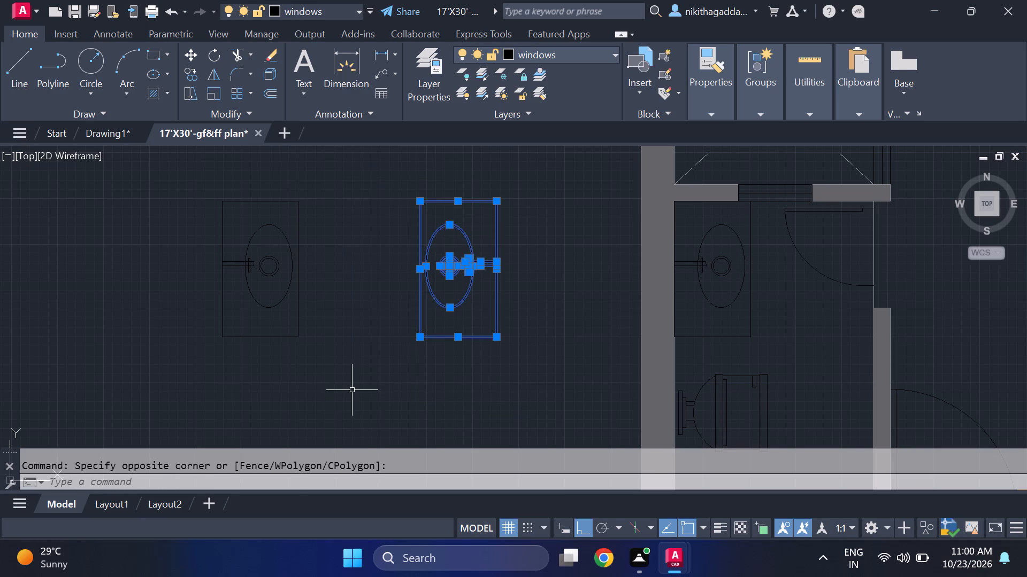
key(m)
key(Return)
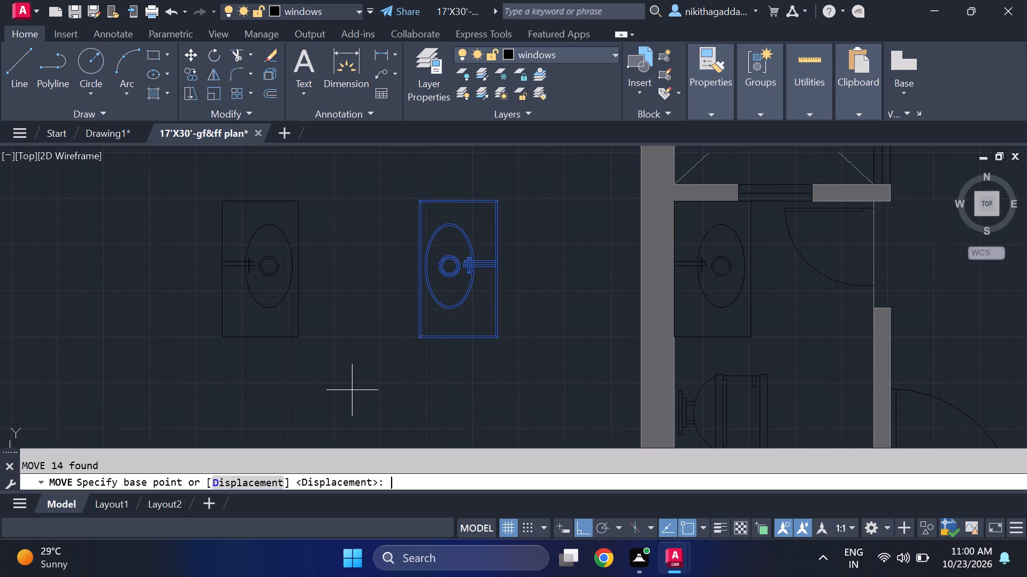
click(494, 341)
scroll(568, 333, down, 3)
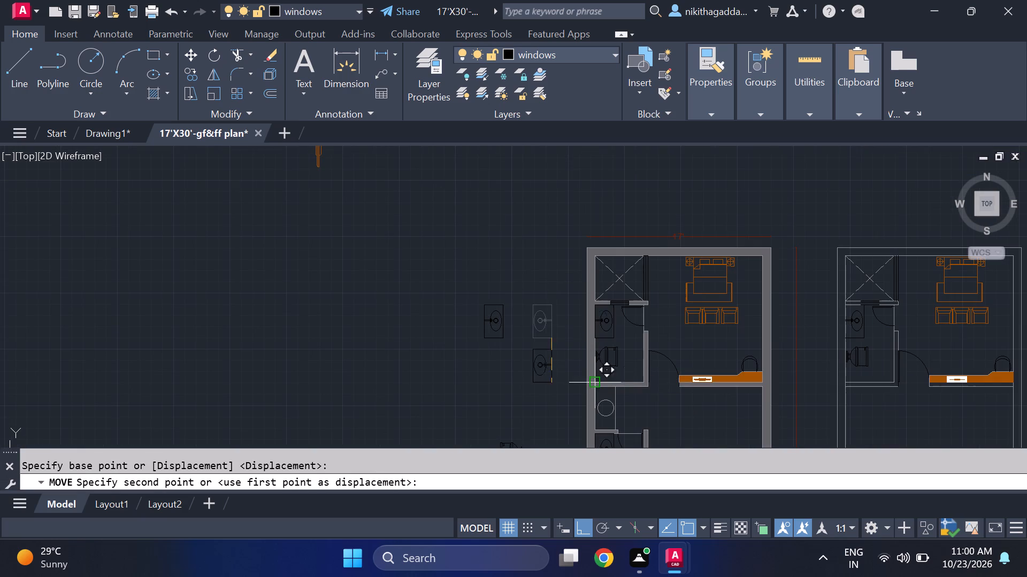
key(F8)
middle_drag(678, 403, 612, 387)
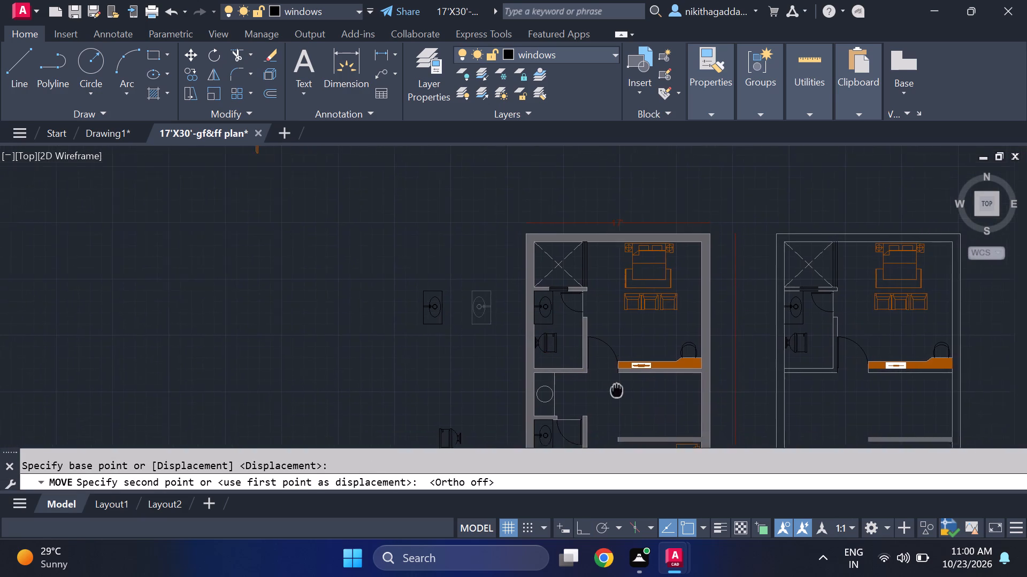
middle_drag(612, 387, 427, 298)
middle_drag(726, 373, 712, 370)
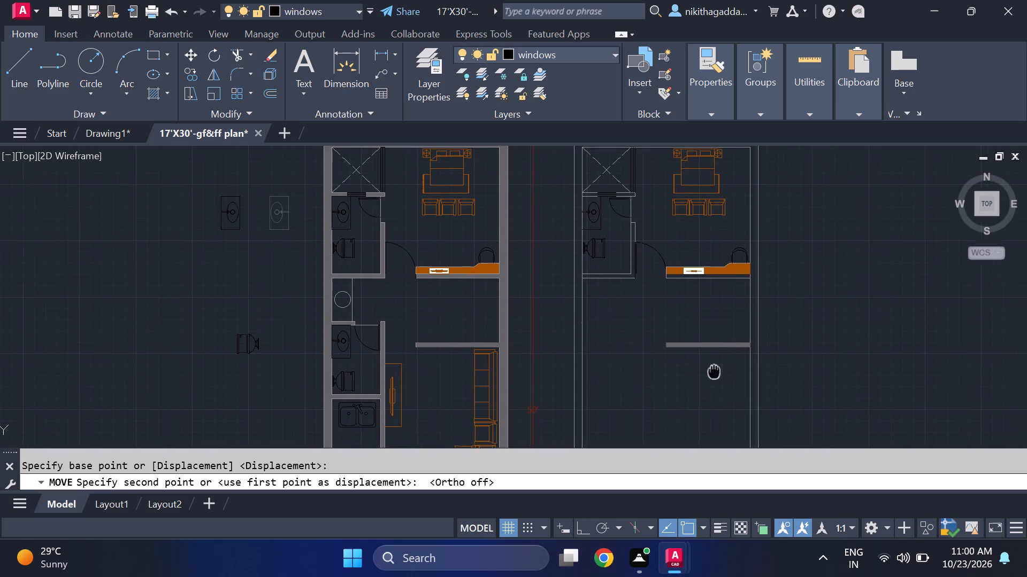
middle_drag(712, 370, 578, 369)
middle_click(577, 370)
middle_drag(602, 393, 595, 384)
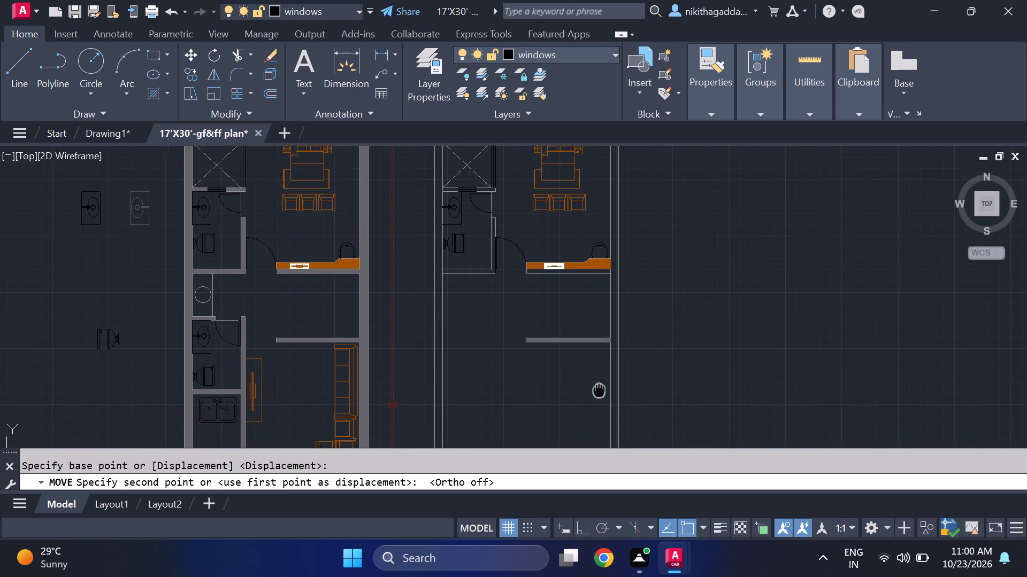
middle_drag(595, 384, 536, 273)
middle_drag(517, 403, 508, 280)
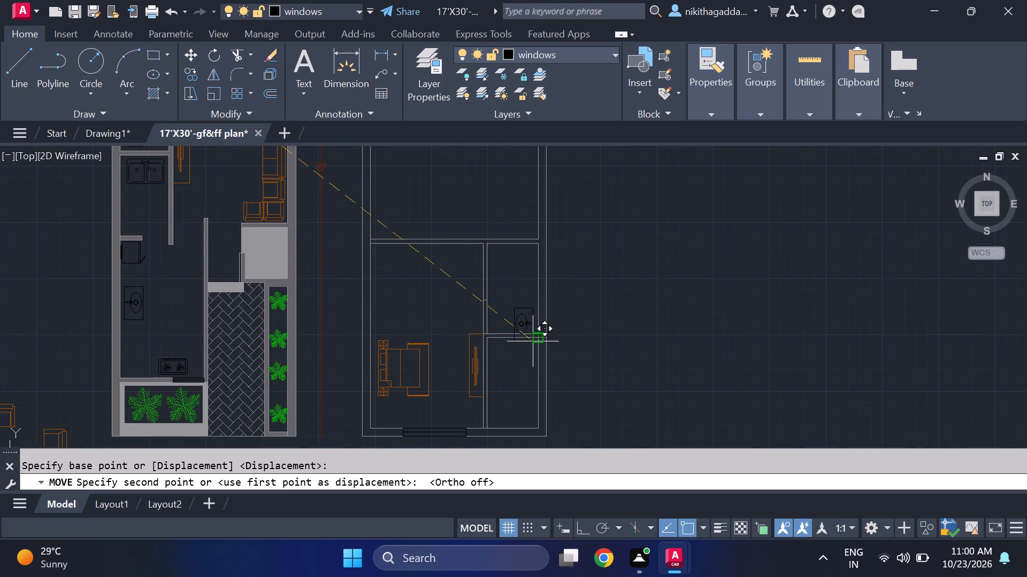
scroll(533, 341, up, 3)
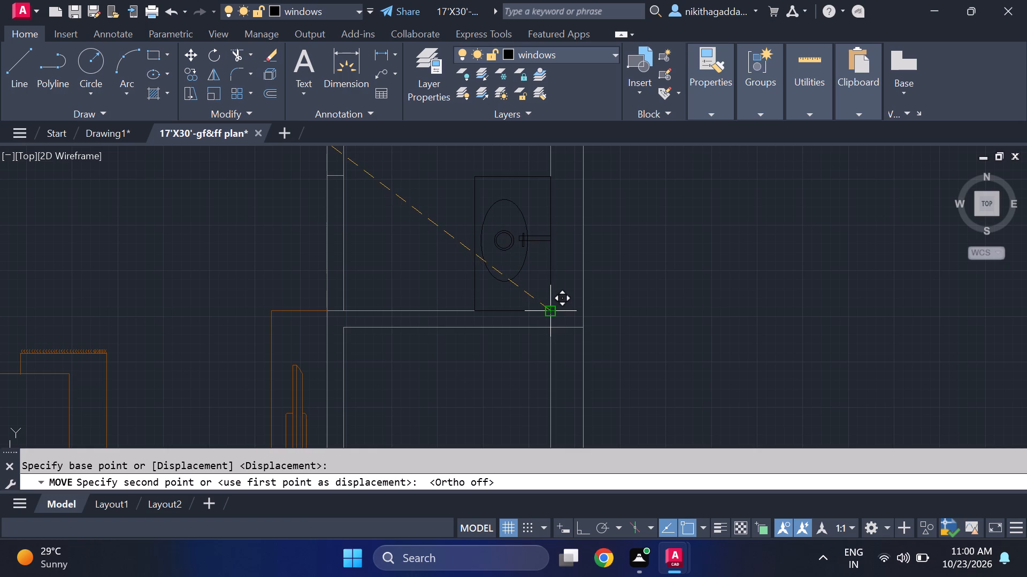
scroll(545, 303, up, 3)
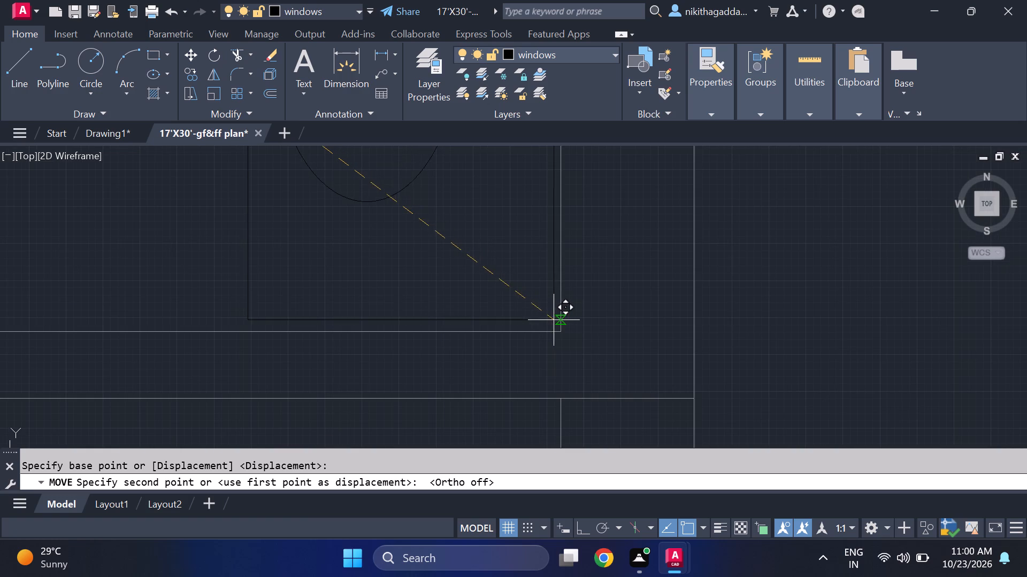
scroll(557, 323, up, 4)
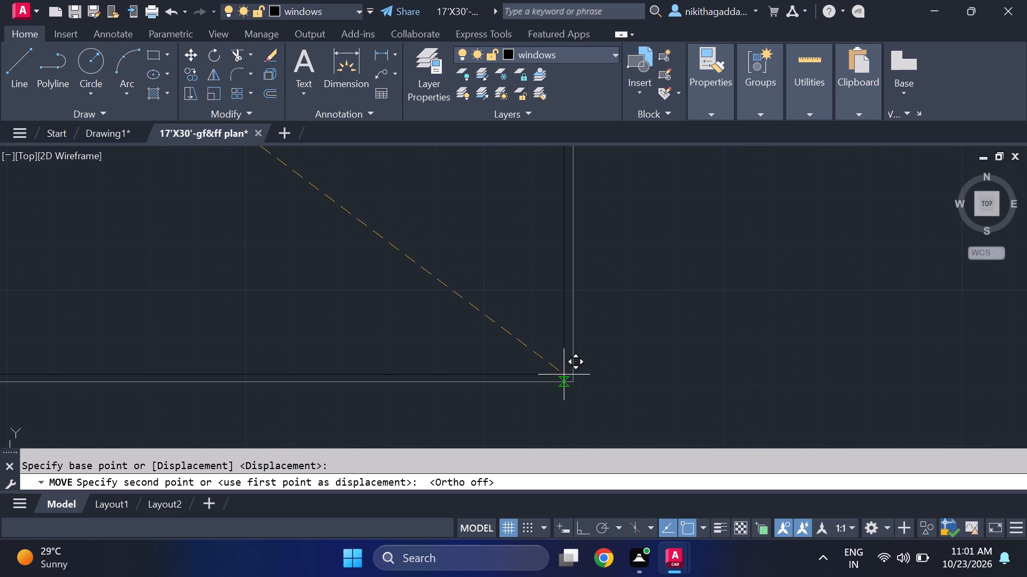
click(565, 371)
scroll(576, 339, down, 10)
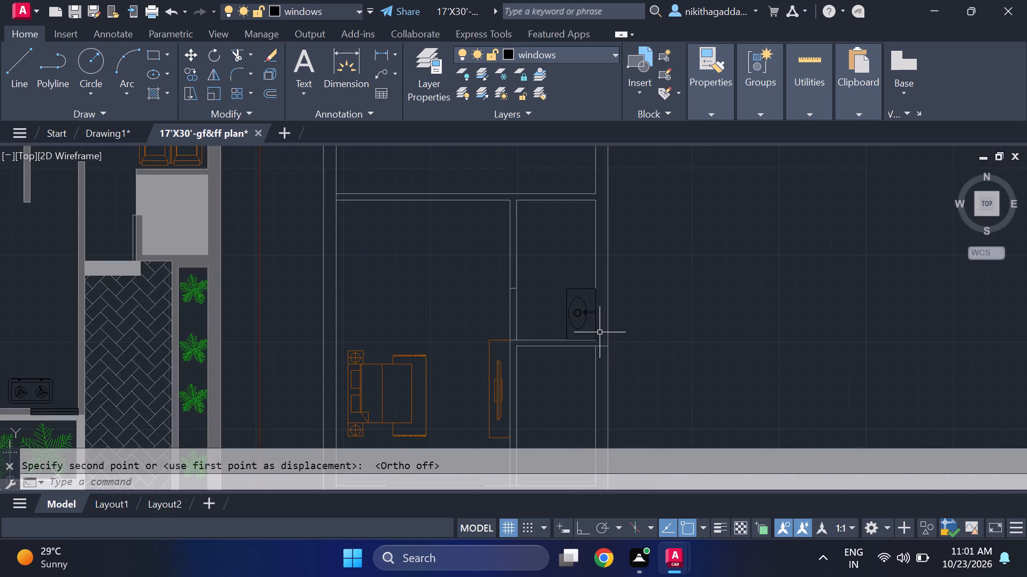
Erase the four counter outline lines around the placed washbasin, keeping the oval basin, tap and drain.
scroll(589, 297, up, 3)
middle_drag(582, 283, 602, 306)
scroll(602, 306, down, 3)
scroll(604, 305, up, 2)
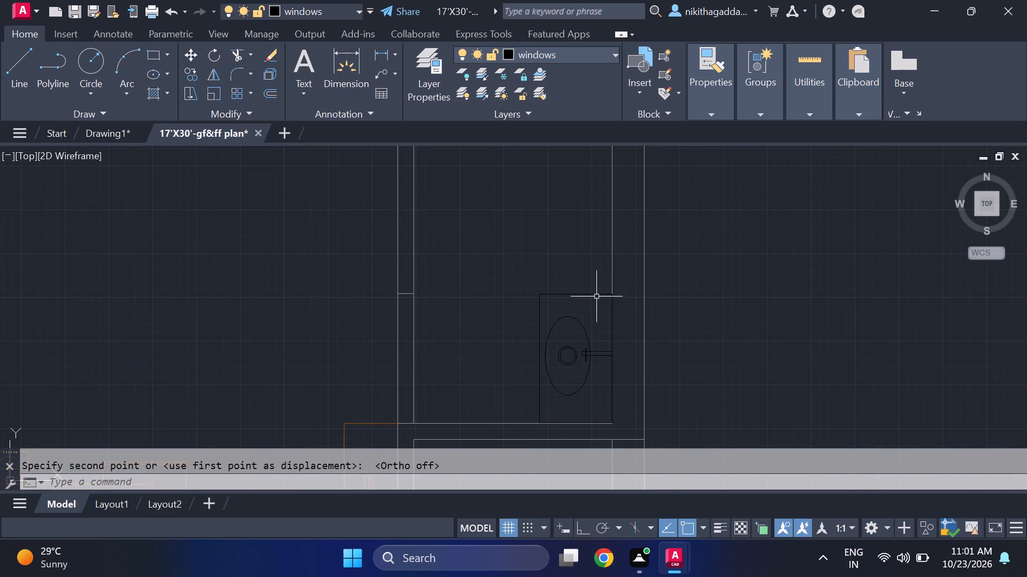
click(595, 295)
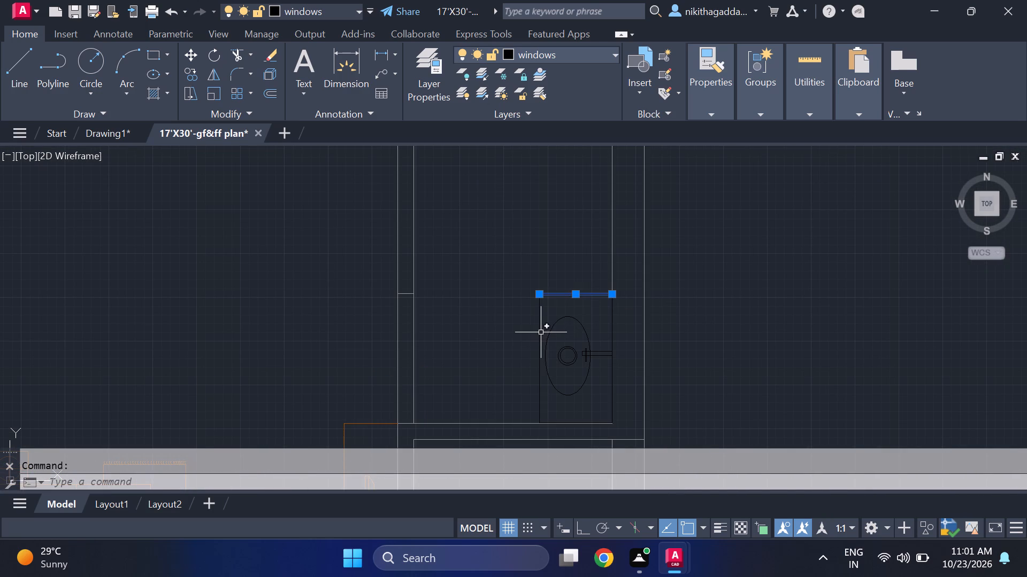
click(541, 332)
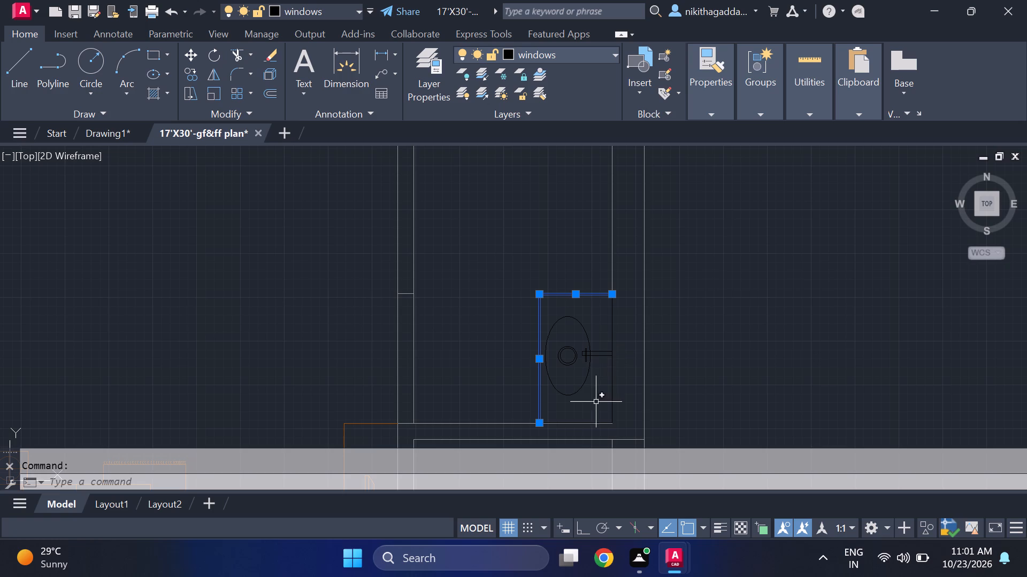
click(589, 425)
key(Delete)
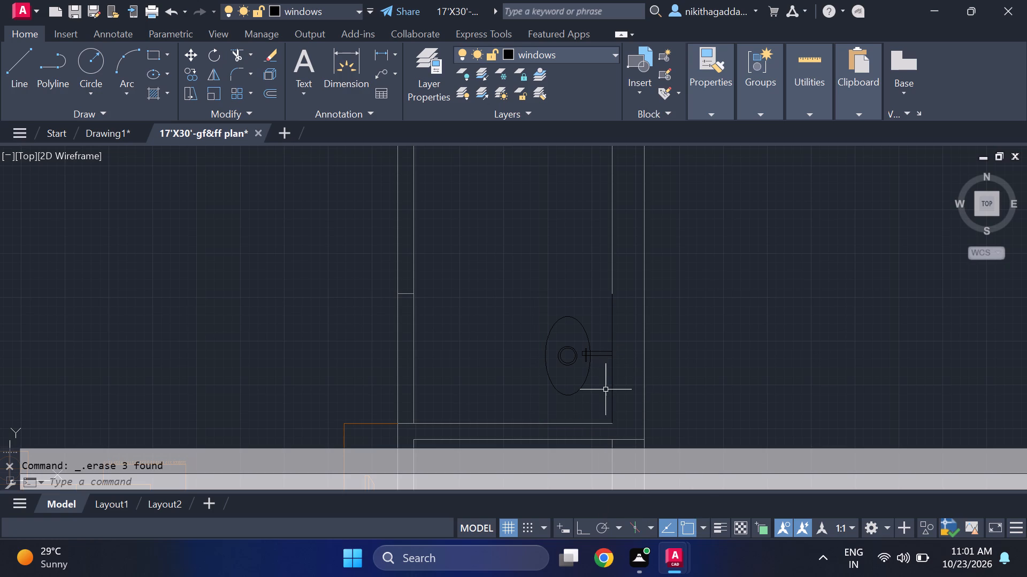
click(612, 382)
key(Delete)
Move the short cross line in the partition between bedroom and bathroom slightly down towards the bathroom's lower wall.
scroll(600, 375, down, 3)
scroll(598, 379, up, 3)
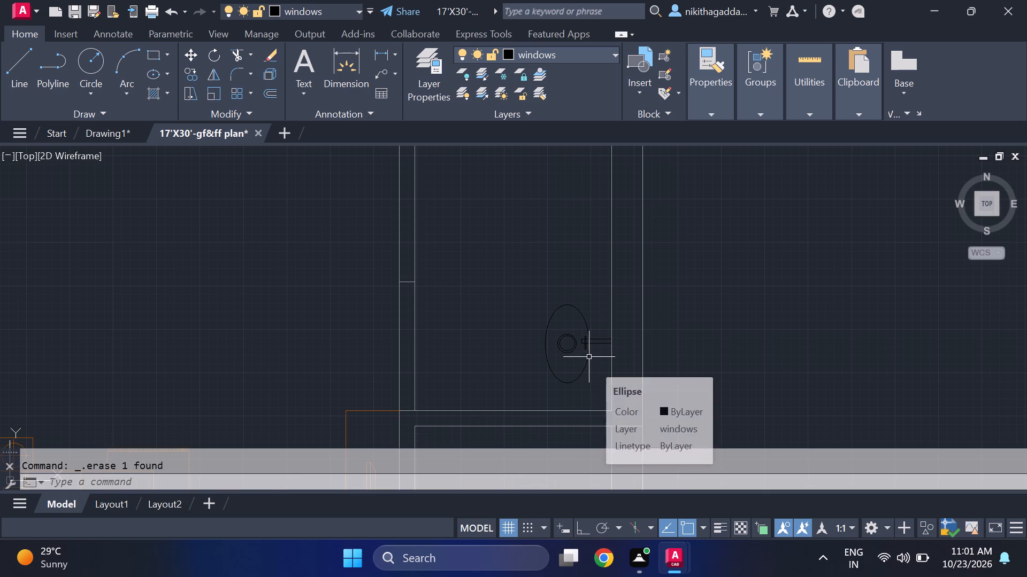
scroll(591, 355, up, 2)
scroll(592, 355, down, 3)
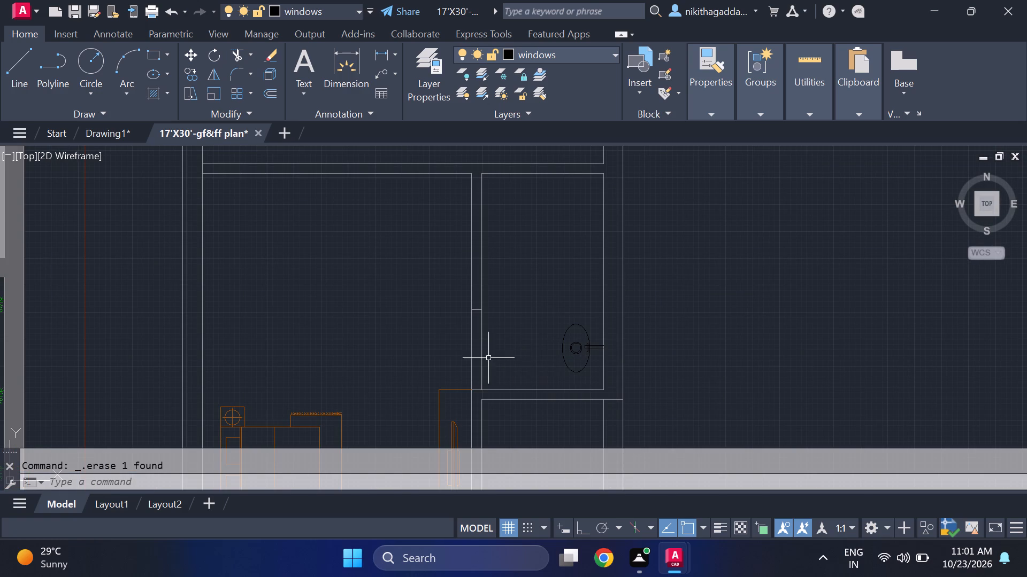
scroll(469, 342, up, 1)
middle_drag(477, 326, 659, 346)
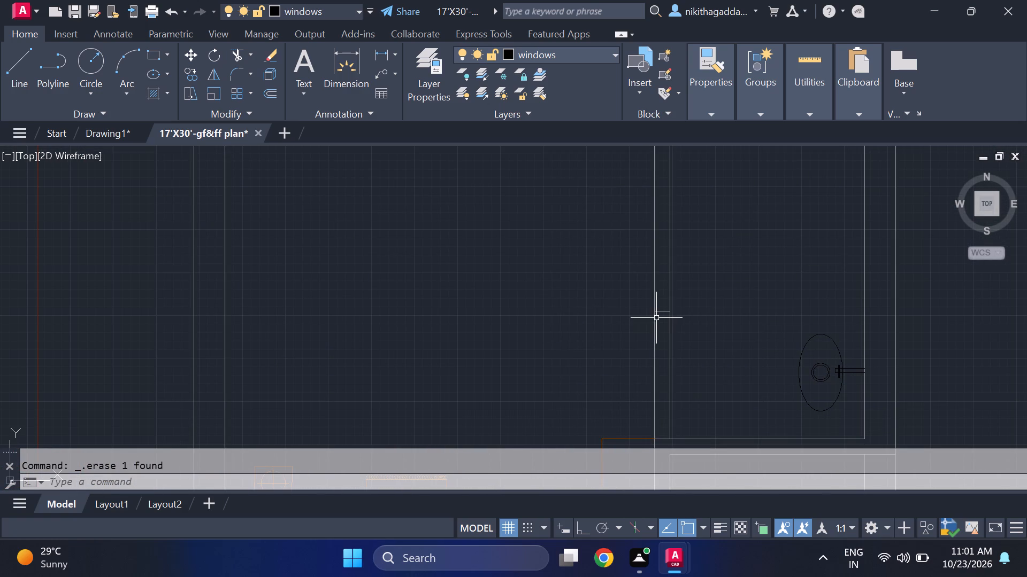
scroll(661, 310, down, 1)
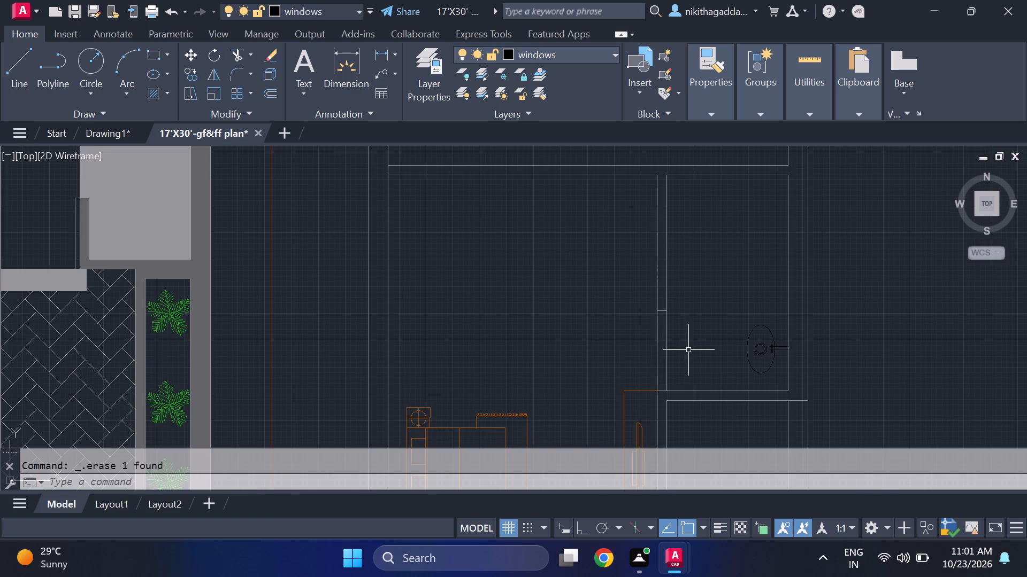
scroll(656, 339, up, 2)
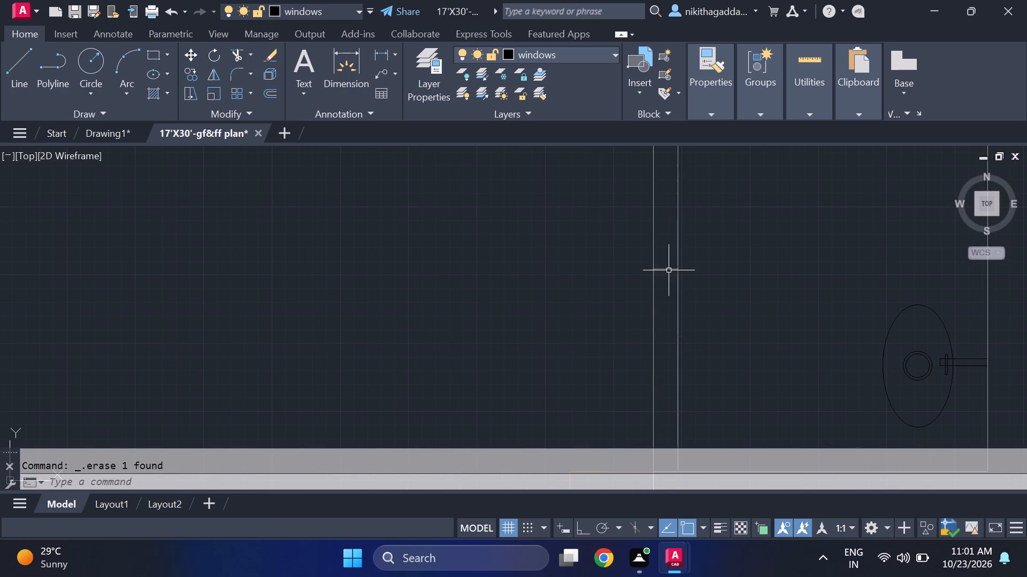
click(669, 270)
scroll(717, 290, down, 4)
key(m)
key(Return)
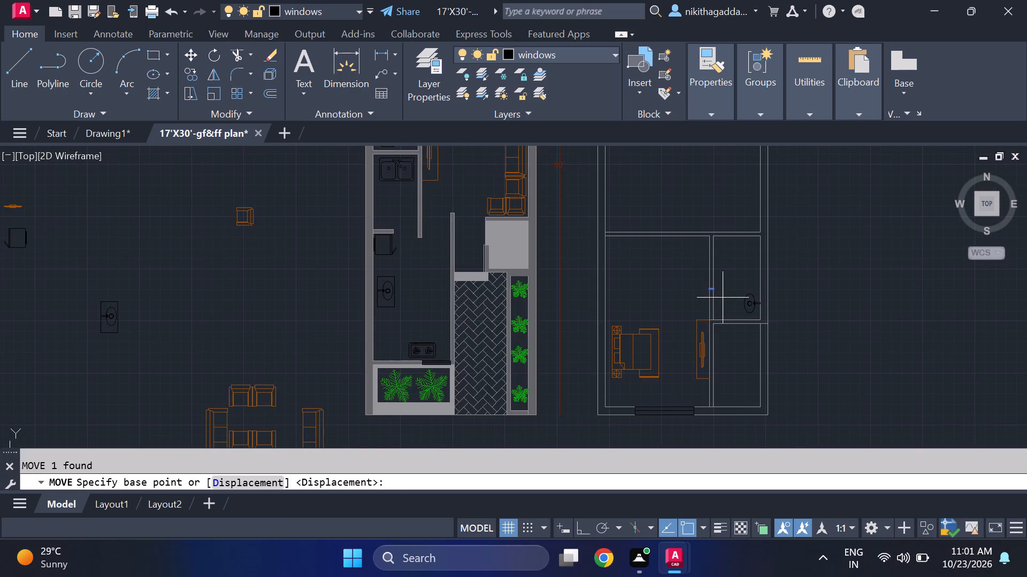
scroll(700, 299, up, 2)
click(731, 276)
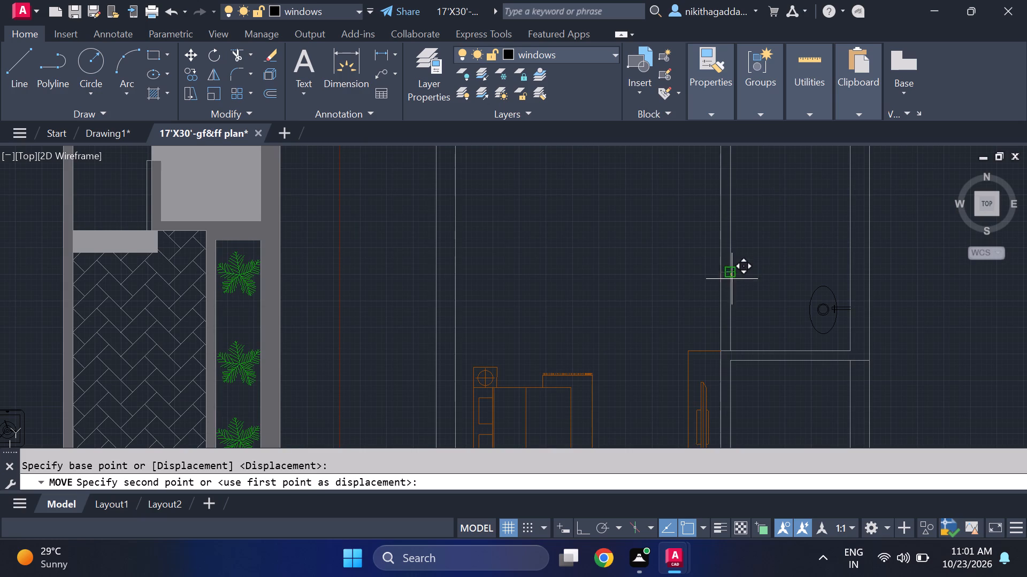
click(733, 288)
Trim both partition lines between the short cross line and the bathroom's lower wall to open a doorway.
scroll(788, 267, down, 1)
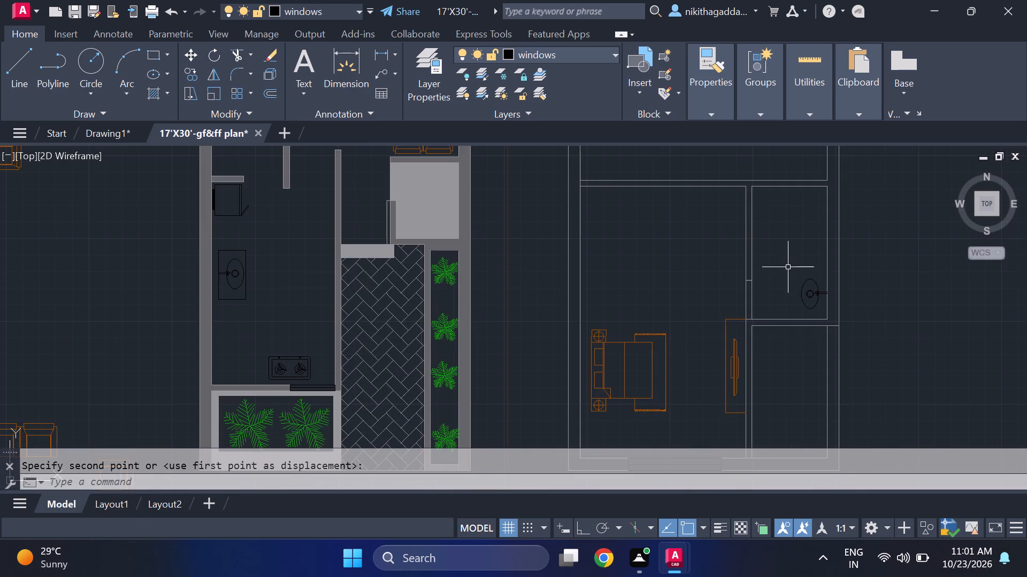
scroll(786, 272, up, 1)
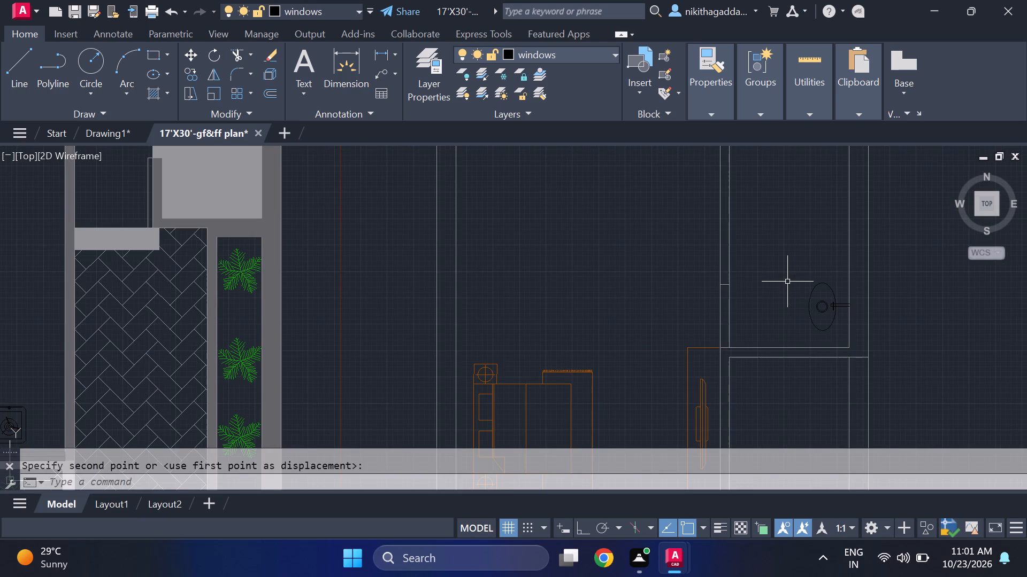
text(tr)
key(Return)
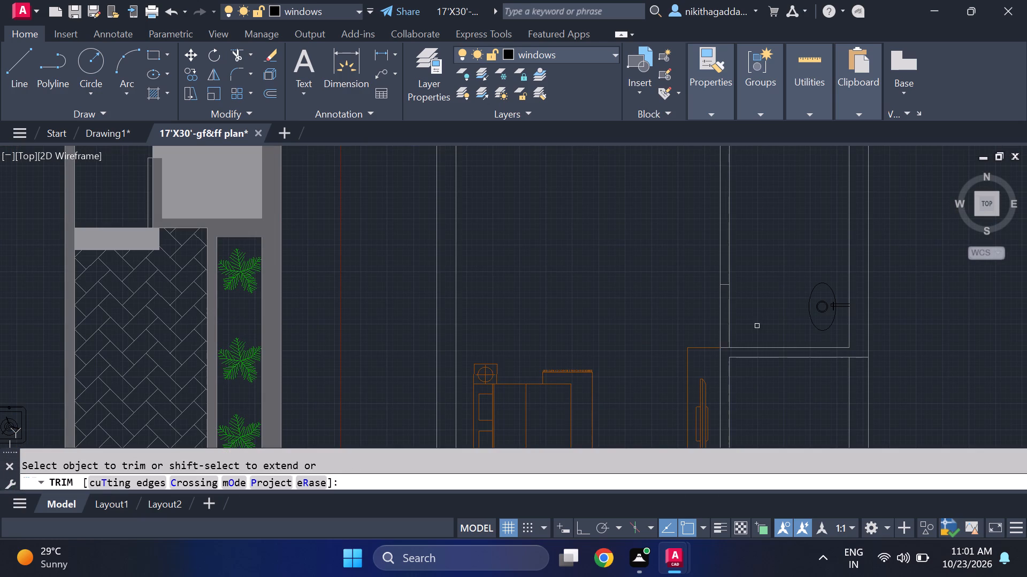
drag(757, 326, 702, 327)
key(Escape)
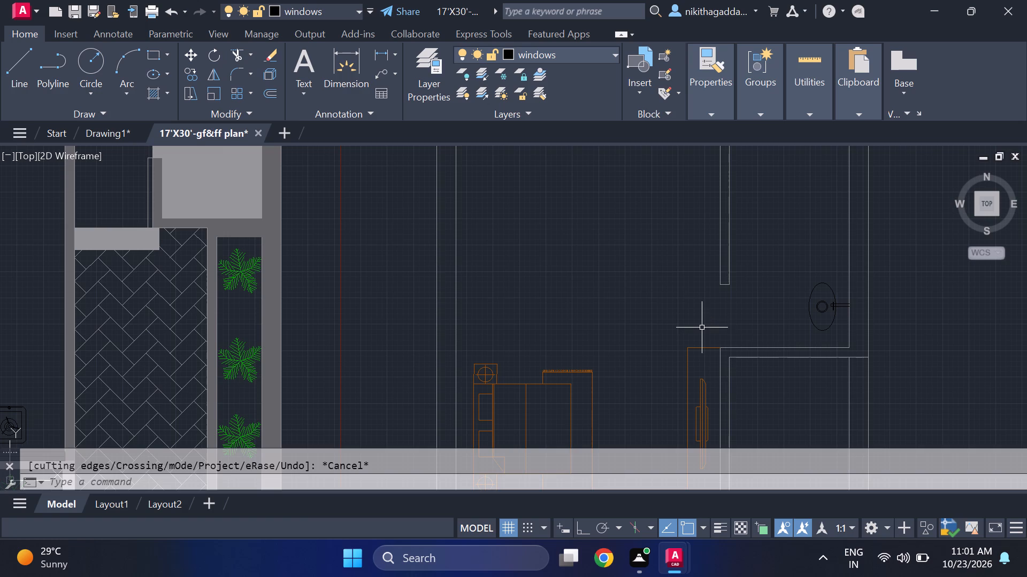
Move the spare toilet from outside the plans into the bathroom beside the lower bedroom, against the outer wall above the washbasin.
scroll(702, 328, down, 1)
middle_drag(528, 325, 818, 352)
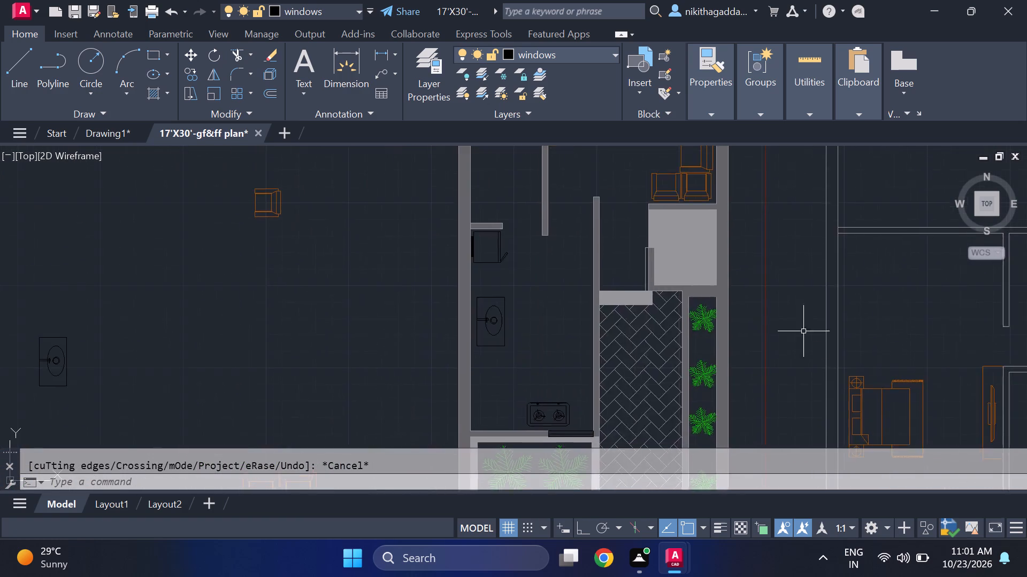
scroll(732, 330, down, 2)
scroll(571, 208, up, 2)
click(581, 197)
click(492, 244)
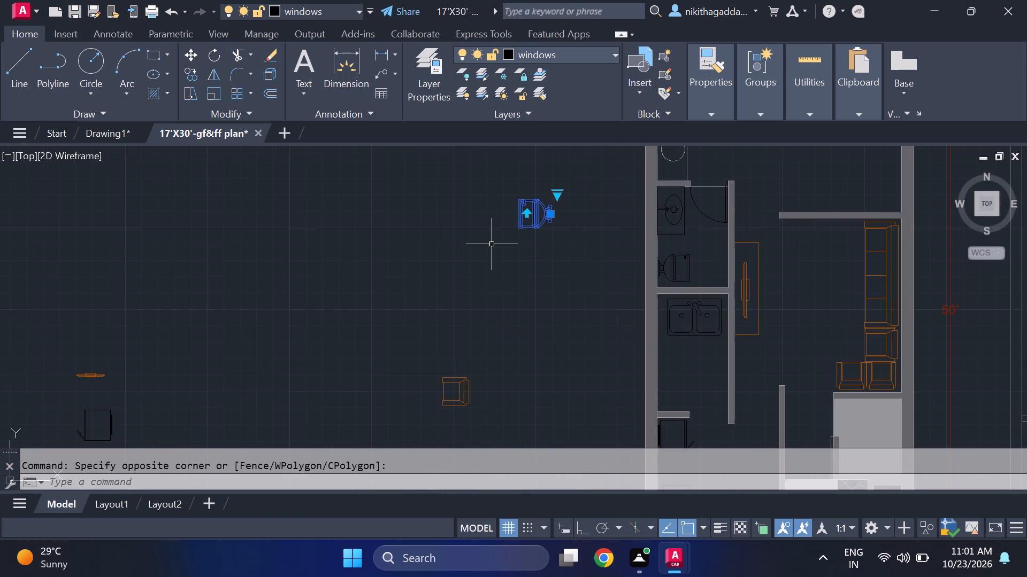
key(m)
key(Return)
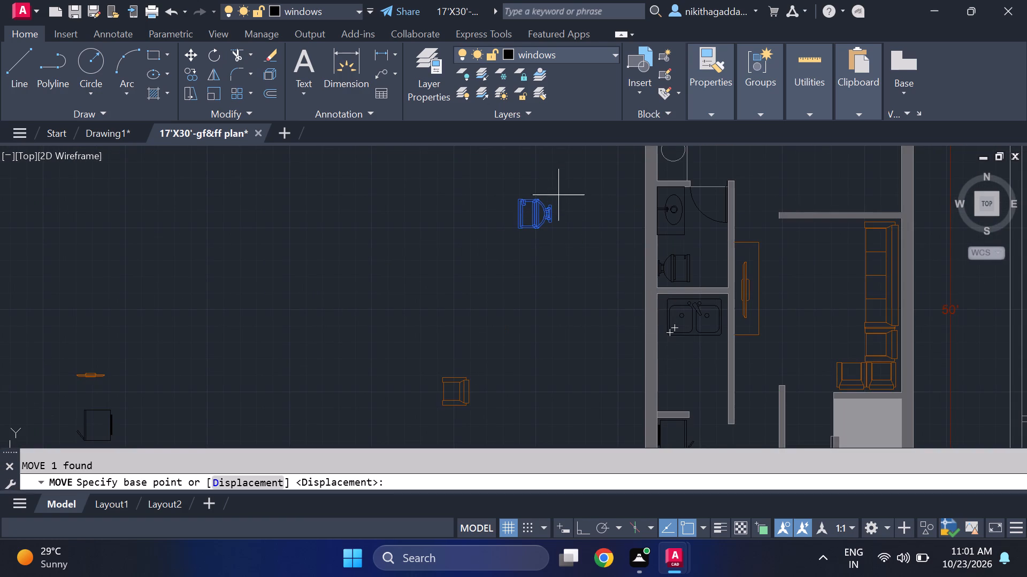
click(551, 212)
middle_drag(695, 357, 679, 356)
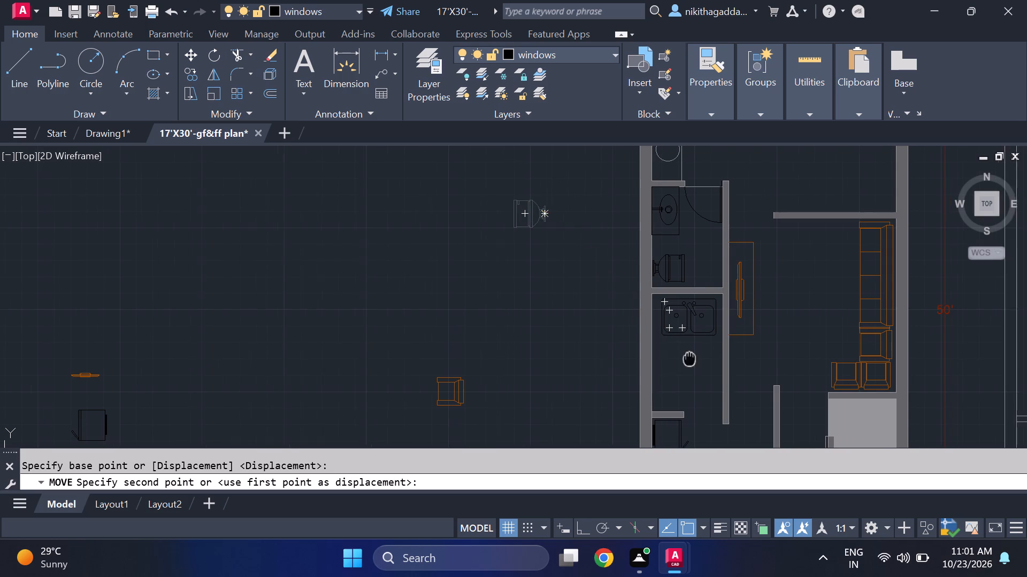
middle_drag(679, 356, 378, 262)
scroll(334, 241, down, 3)
scroll(467, 310, up, 3)
middle_drag(587, 236, 579, 361)
scroll(587, 236, up, 1)
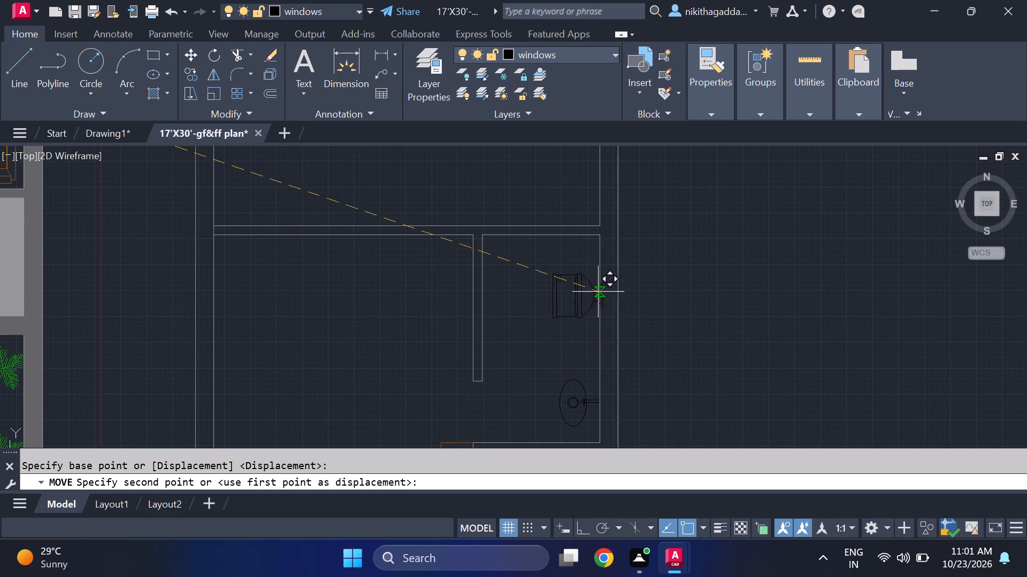
scroll(595, 289, up, 2)
click(587, 284)
scroll(603, 251, down, 5)
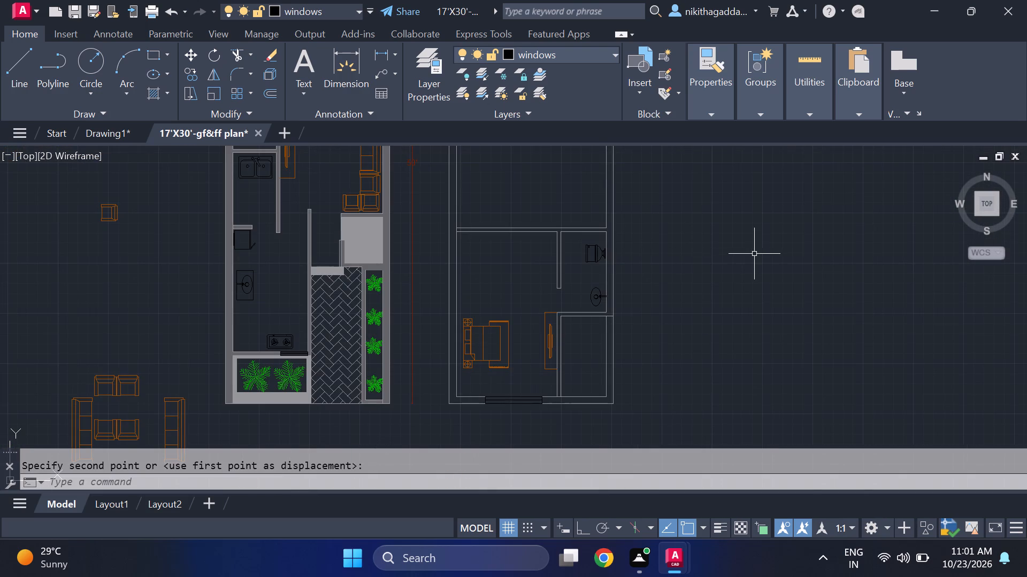
Make walls the current layer.
middle_drag(757, 263, 837, 225)
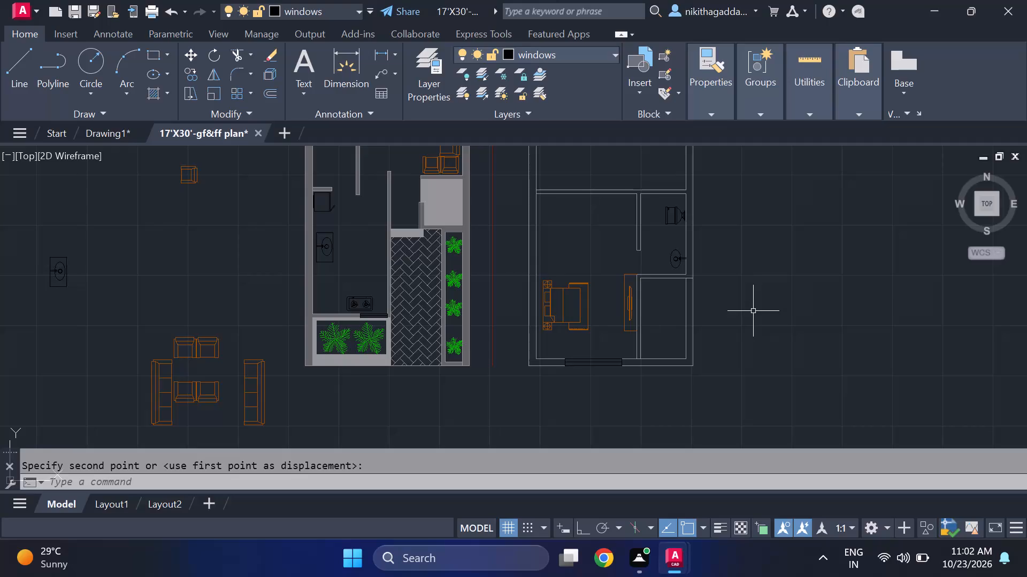
middle_drag(756, 312, 807, 335)
middle_drag(707, 361, 746, 363)
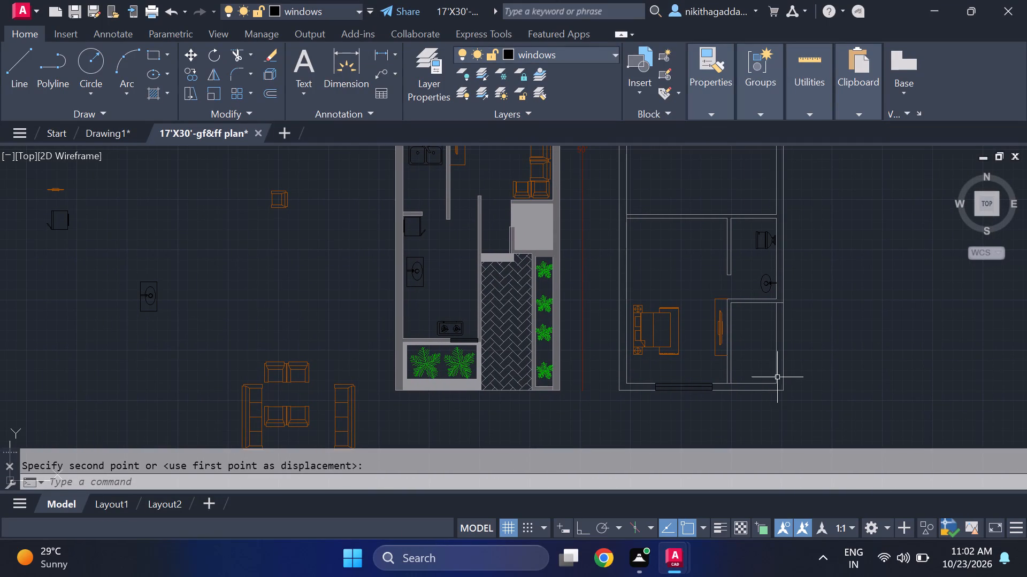
middle_drag(757, 342, 788, 407)
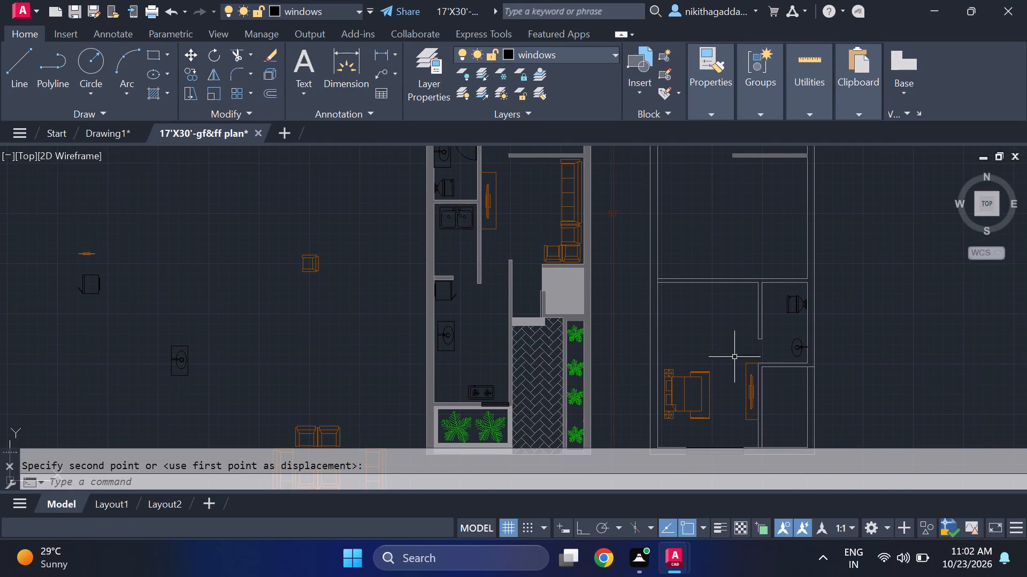
middle_drag(704, 318, 753, 369)
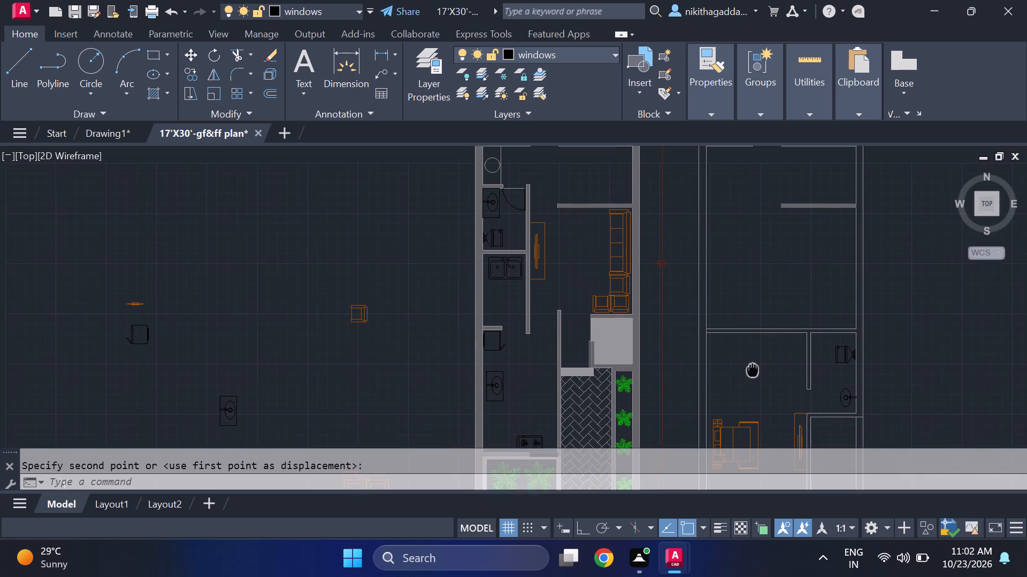
middle_drag(753, 369, 759, 378)
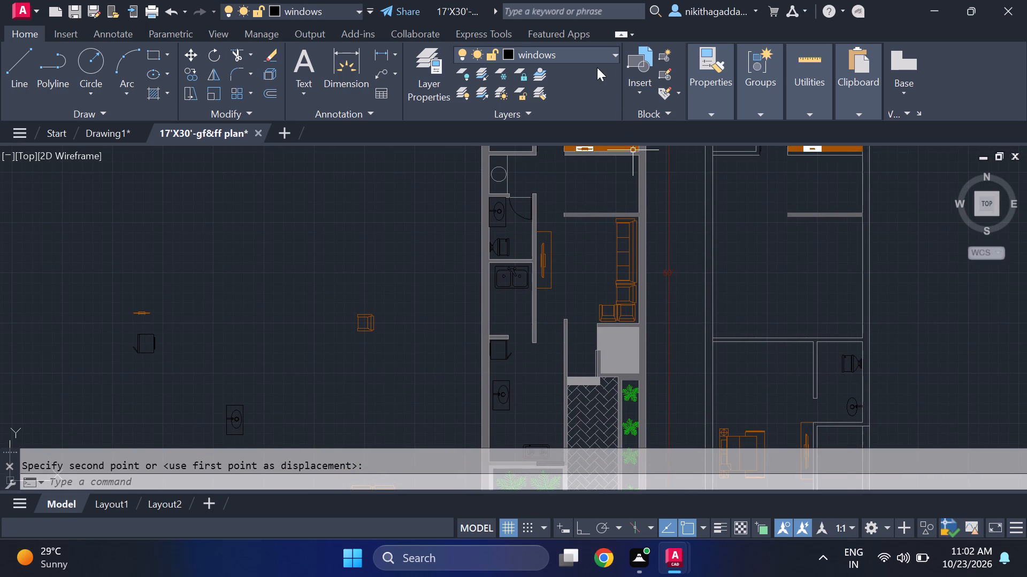
middle_drag(814, 291, 808, 293)
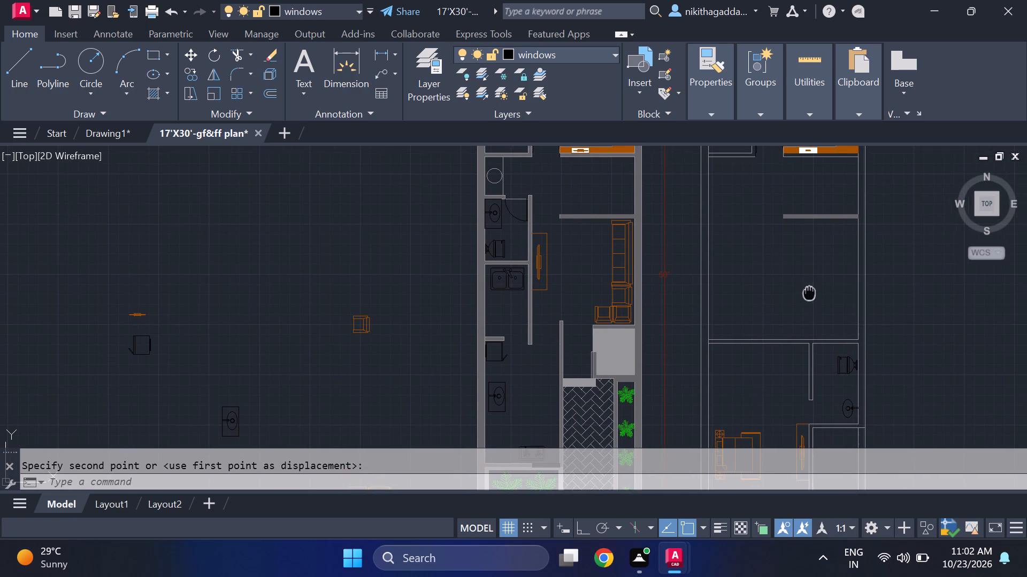
middle_drag(808, 293, 694, 305)
middle_click(683, 302)
click(587, 60)
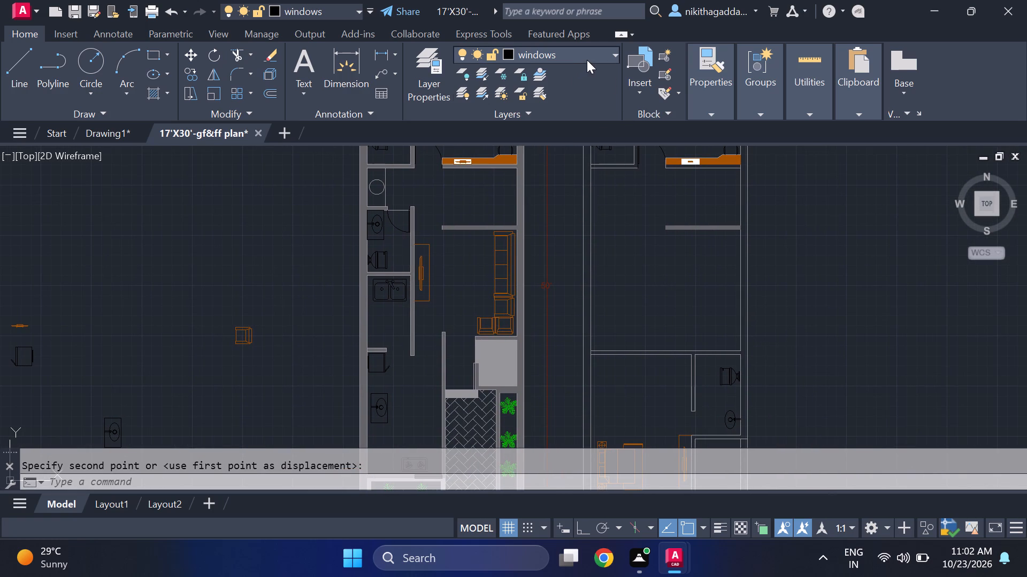
click(552, 188)
With Ortho on, draw a line about 7' long from the bathroom partition across the lower bedroom, closing it up to the bedroom's upper wall.
middle_drag(692, 364, 671, 356)
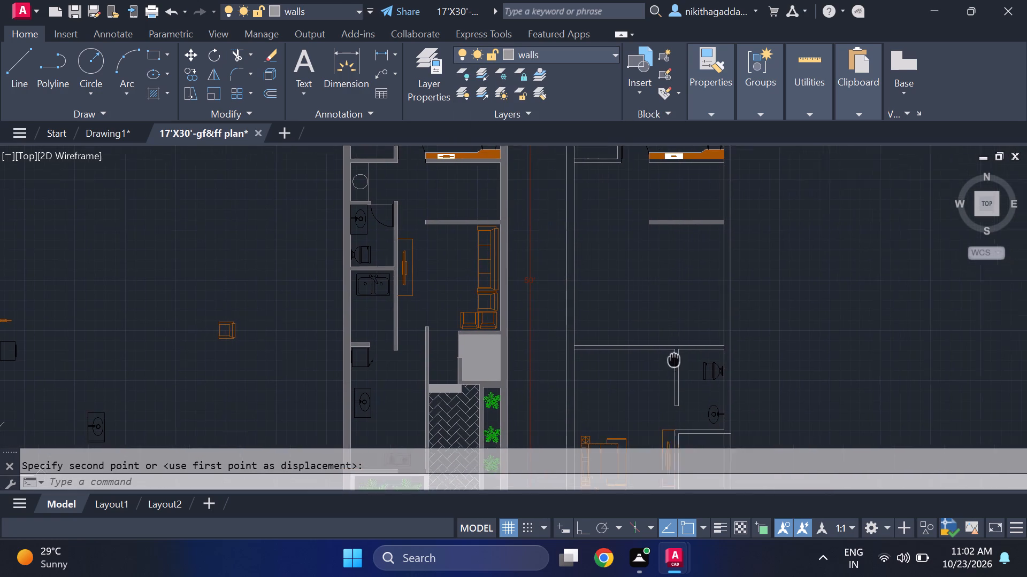
middle_drag(671, 356, 660, 342)
scroll(660, 342, up, 1)
key(l)
key(Return)
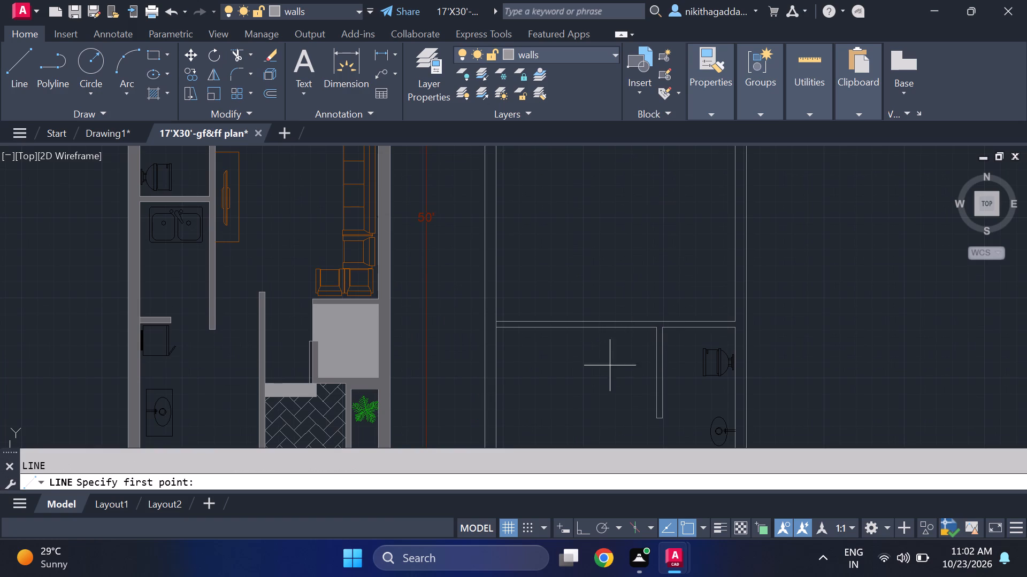
middle_drag(605, 372, 615, 328)
middle_click(616, 328)
scroll(551, 279, up, 2)
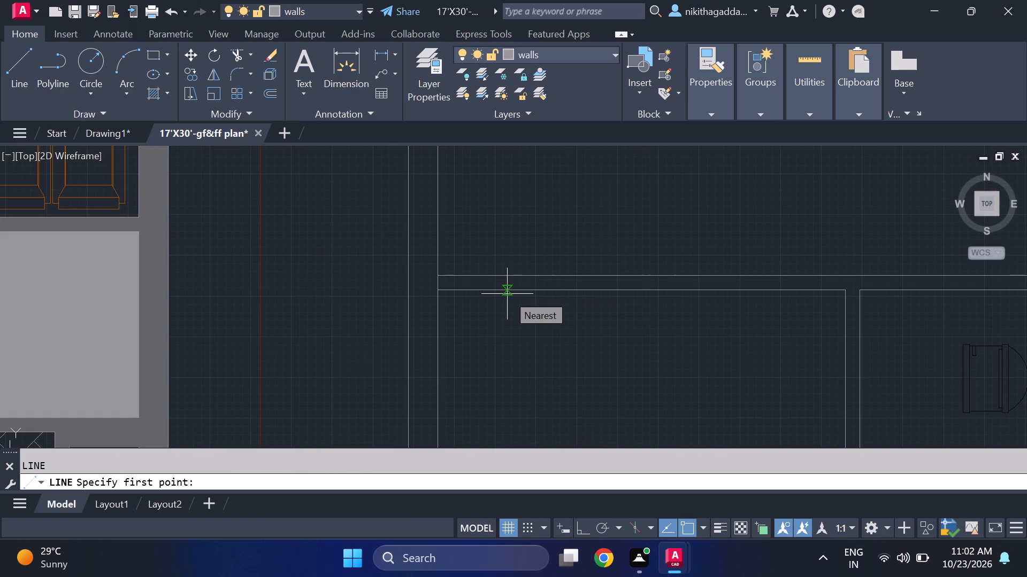
scroll(510, 293, down, 2)
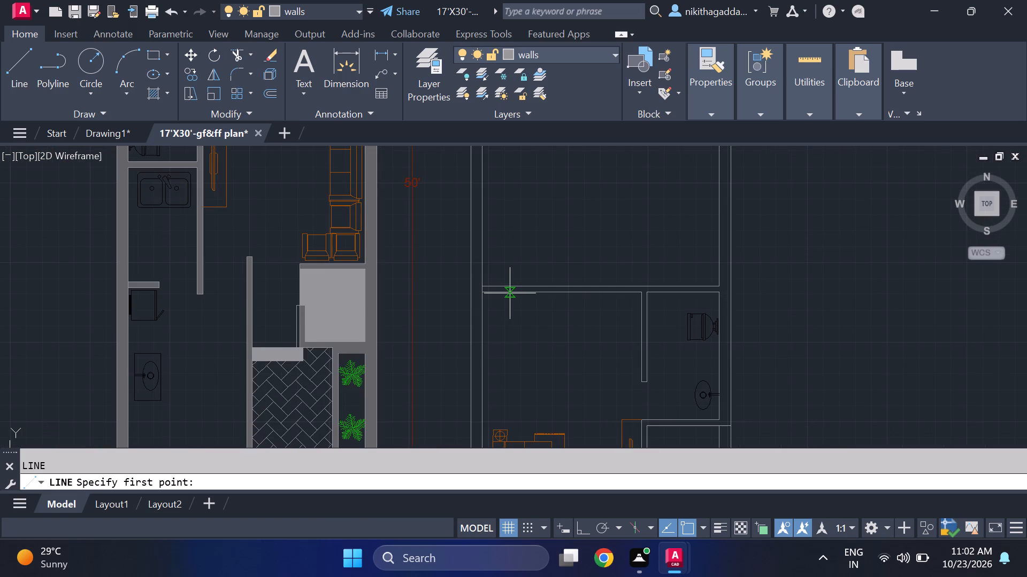
scroll(635, 305, up, 2)
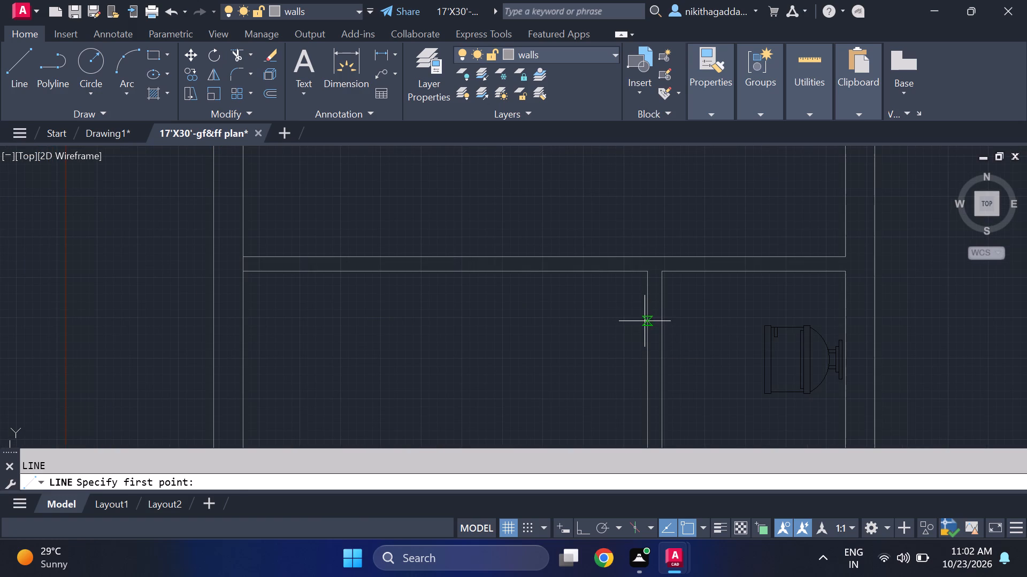
click(645, 321)
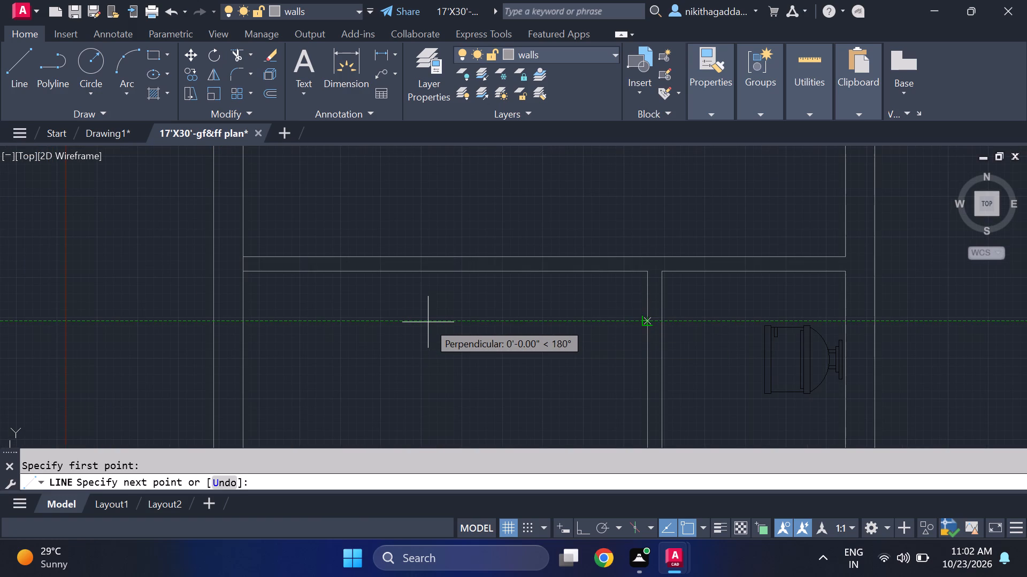
click(428, 322)
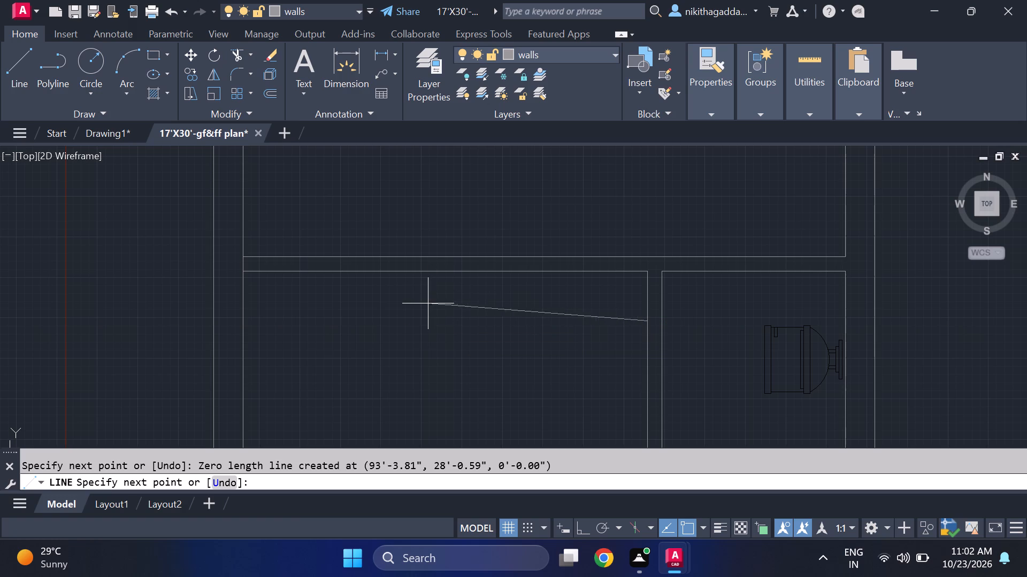
key(F8)
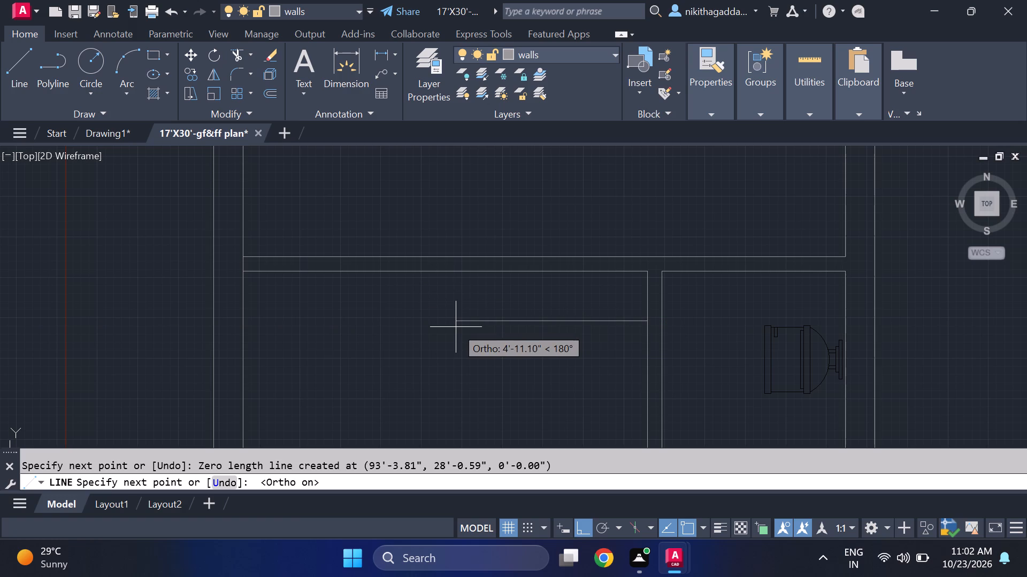
scroll(449, 328, down, 2)
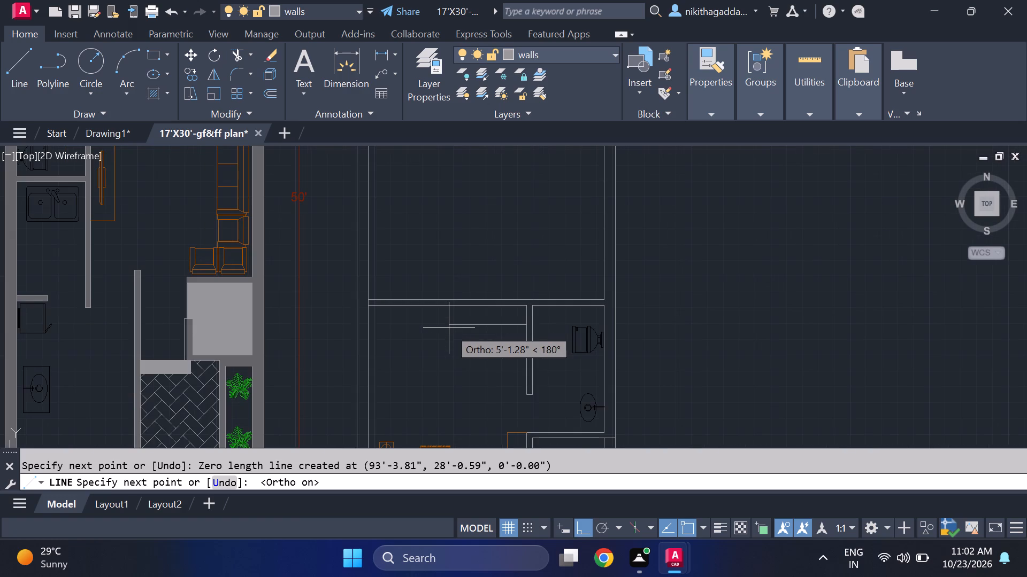
scroll(444, 328, up, 1)
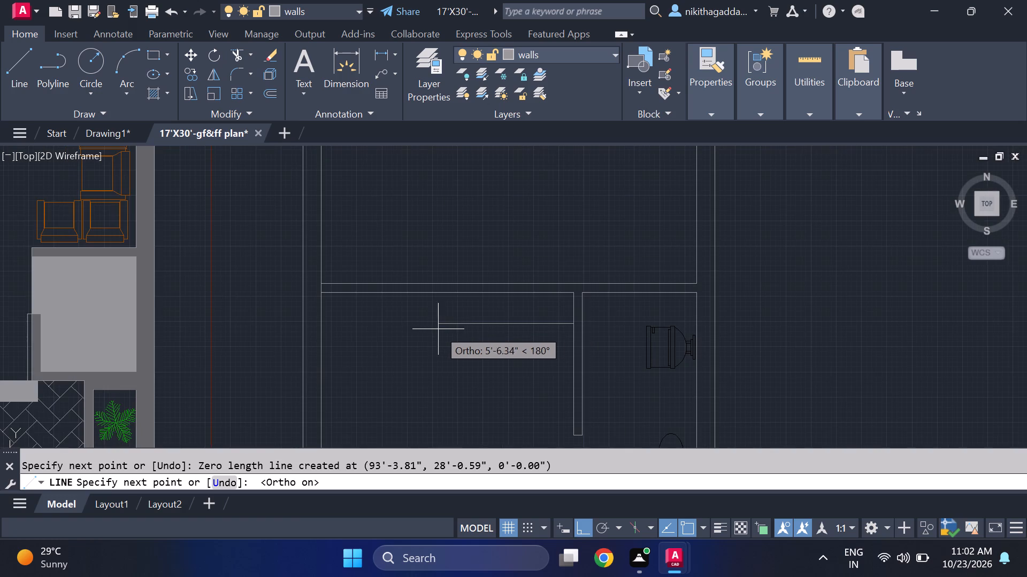
click(405, 326)
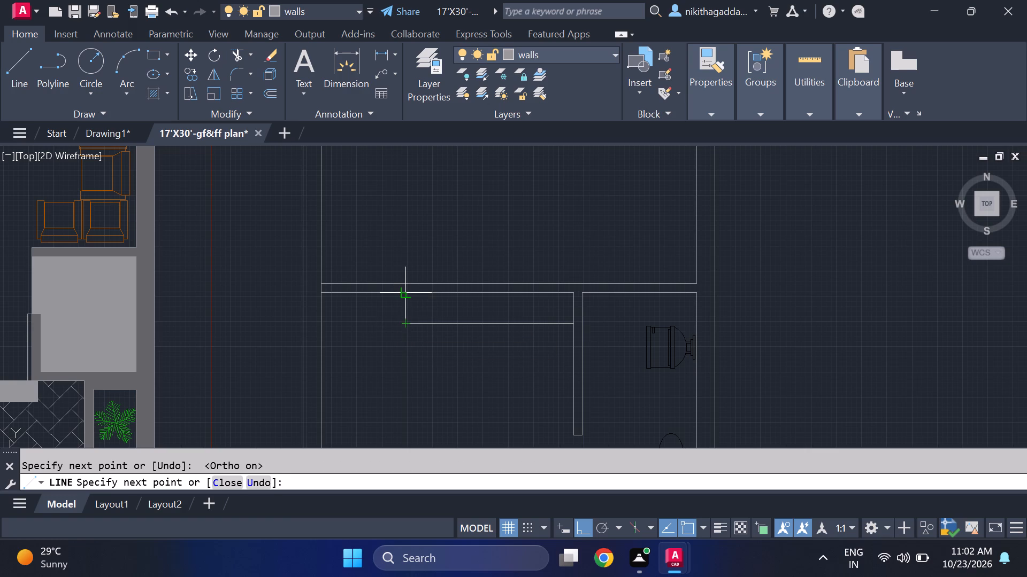
click(406, 290)
key(Escape)
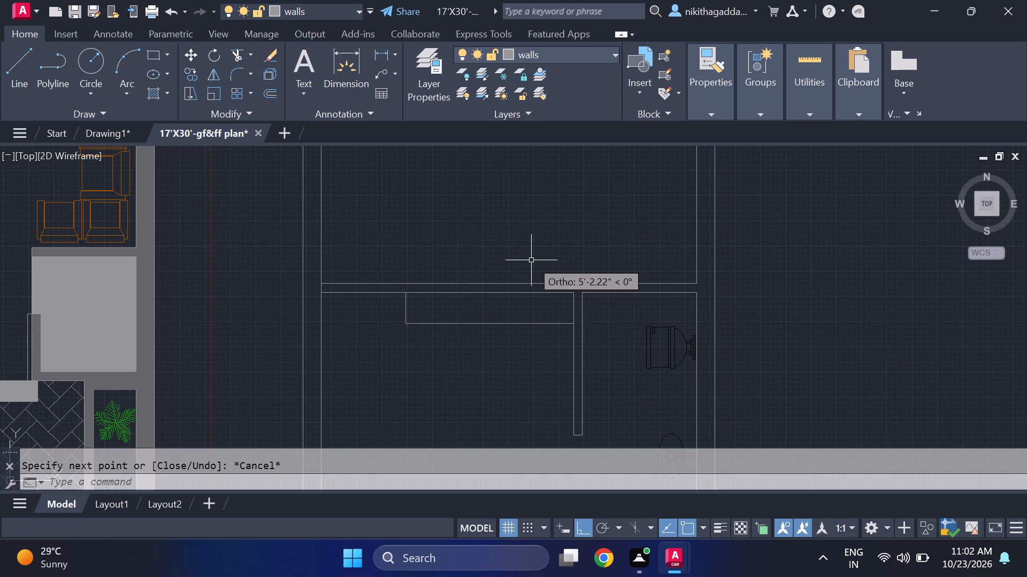
Move the new long horizontal line slightly down along the bathroom partition to deepen the recess below the bedroom's upper wall.
scroll(531, 260, down, 3)
scroll(513, 278, up, 3)
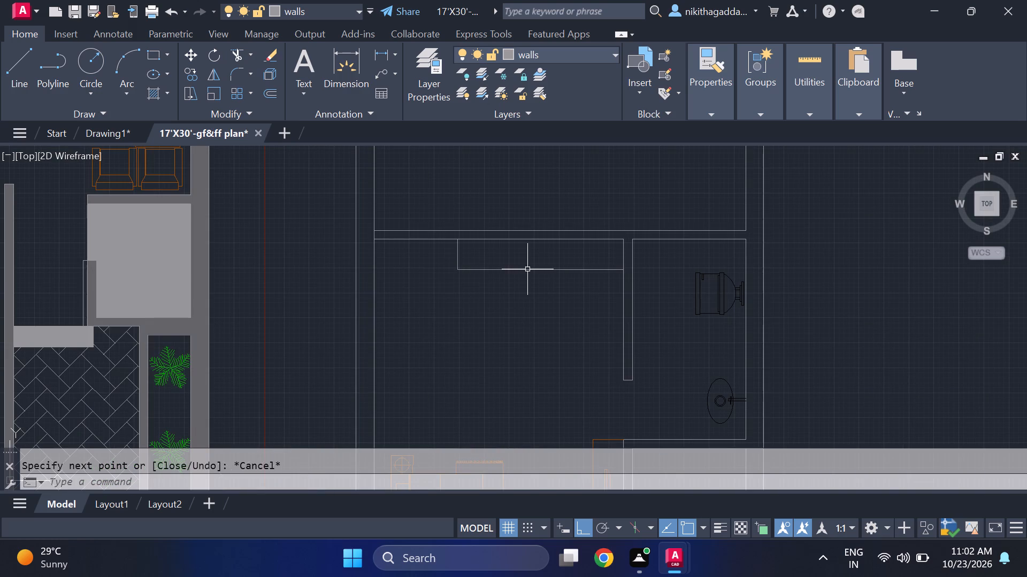
click(527, 269)
key(m)
key(Return)
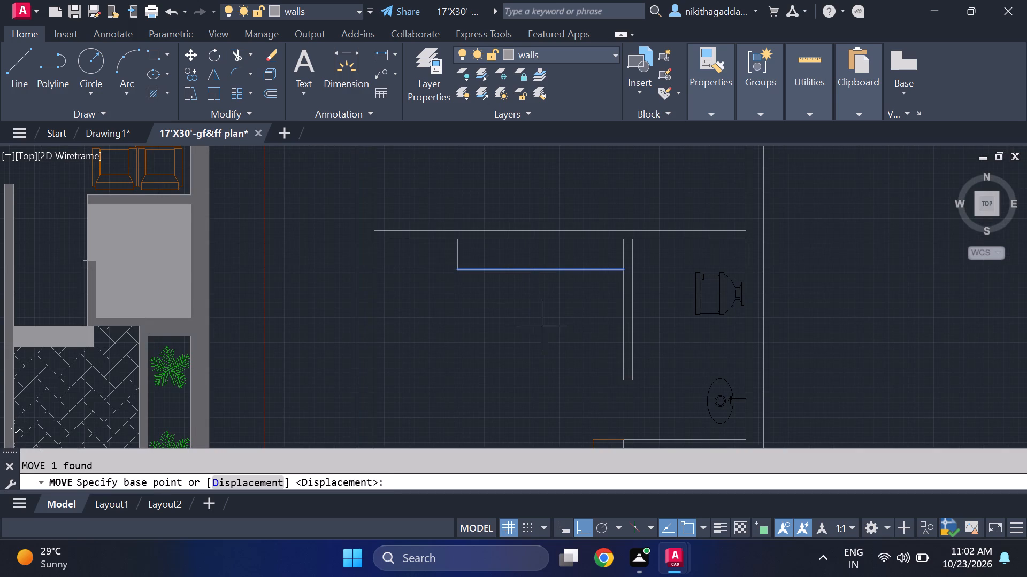
click(624, 269)
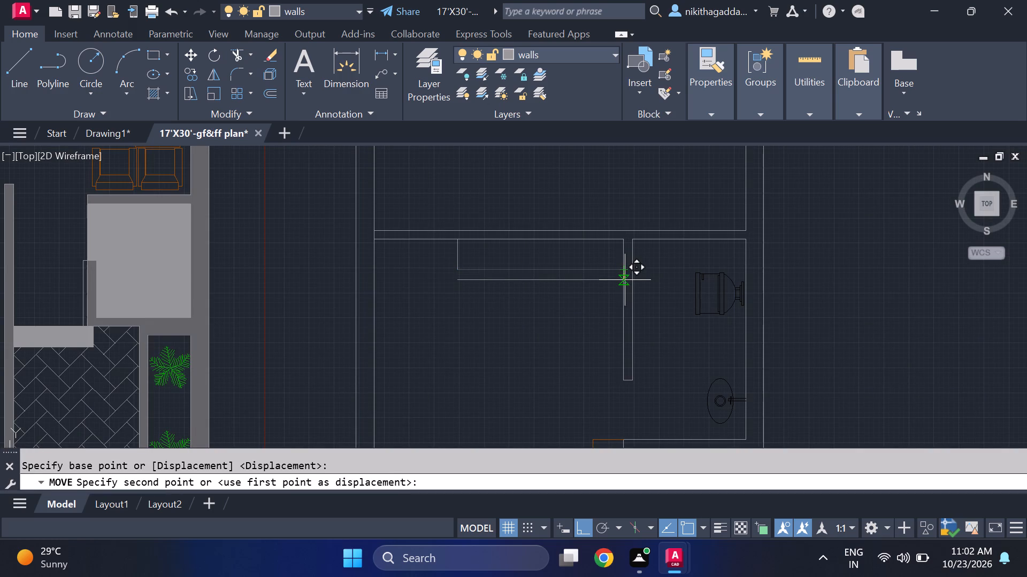
click(625, 280)
Extend the short vertical end line down to the moved horizontal line to close the recess outline.
text(ex)
key(Return)
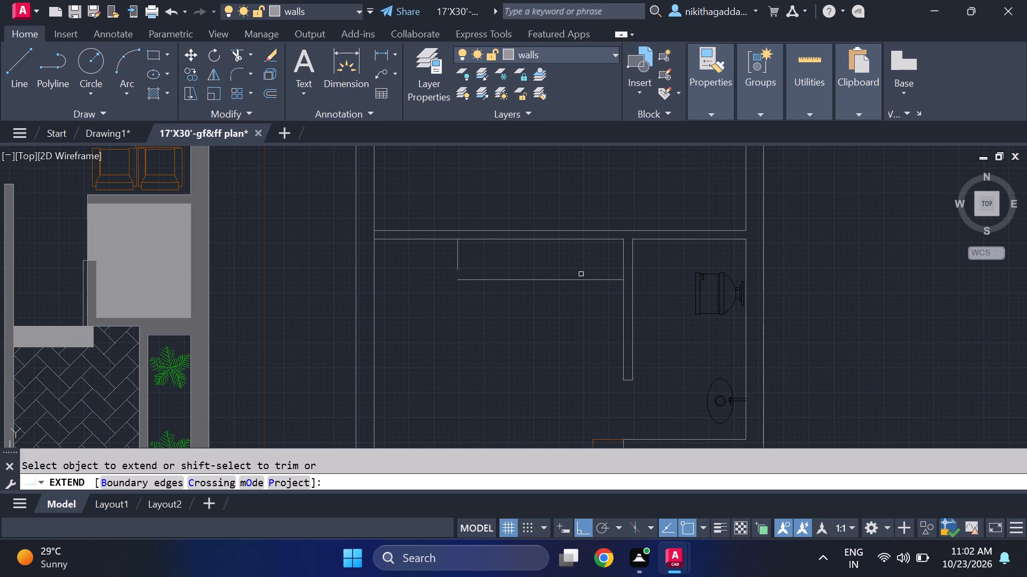
drag(476, 253, 427, 264)
key(Escape)
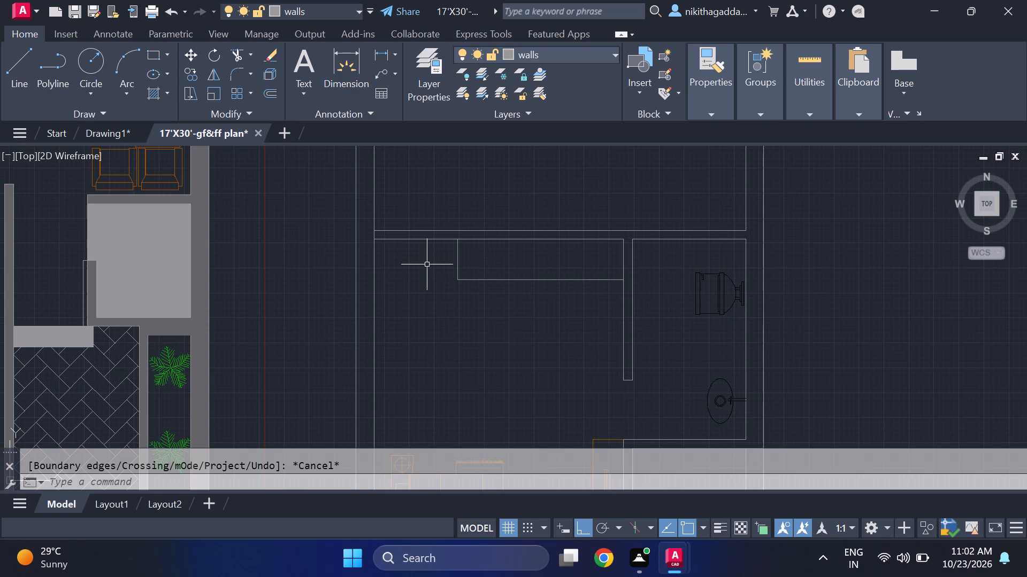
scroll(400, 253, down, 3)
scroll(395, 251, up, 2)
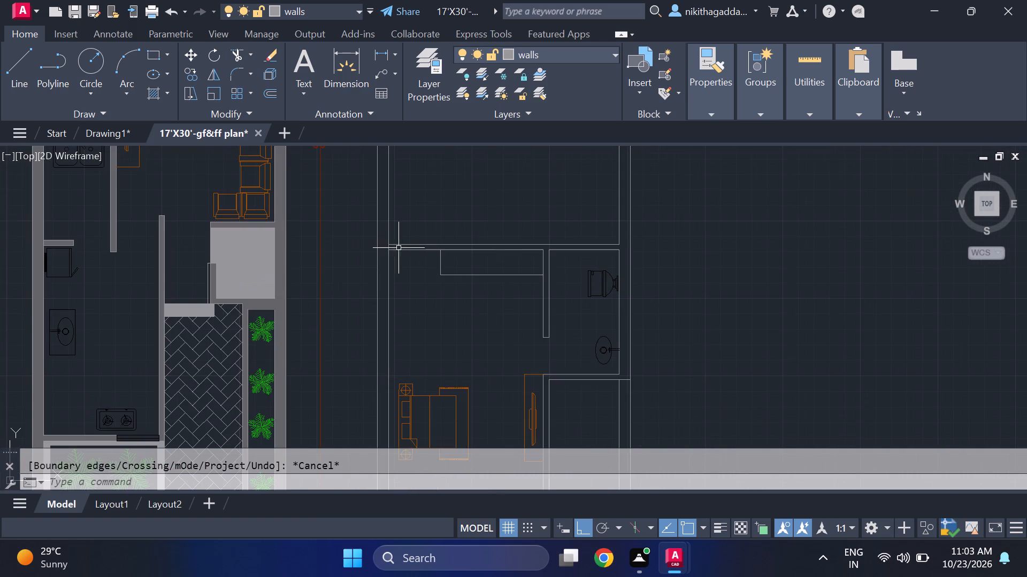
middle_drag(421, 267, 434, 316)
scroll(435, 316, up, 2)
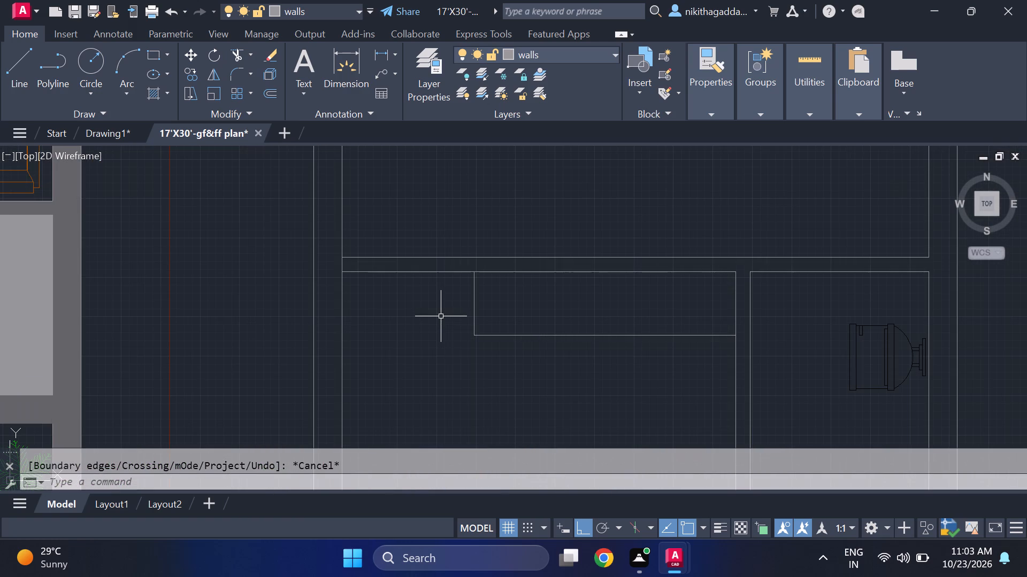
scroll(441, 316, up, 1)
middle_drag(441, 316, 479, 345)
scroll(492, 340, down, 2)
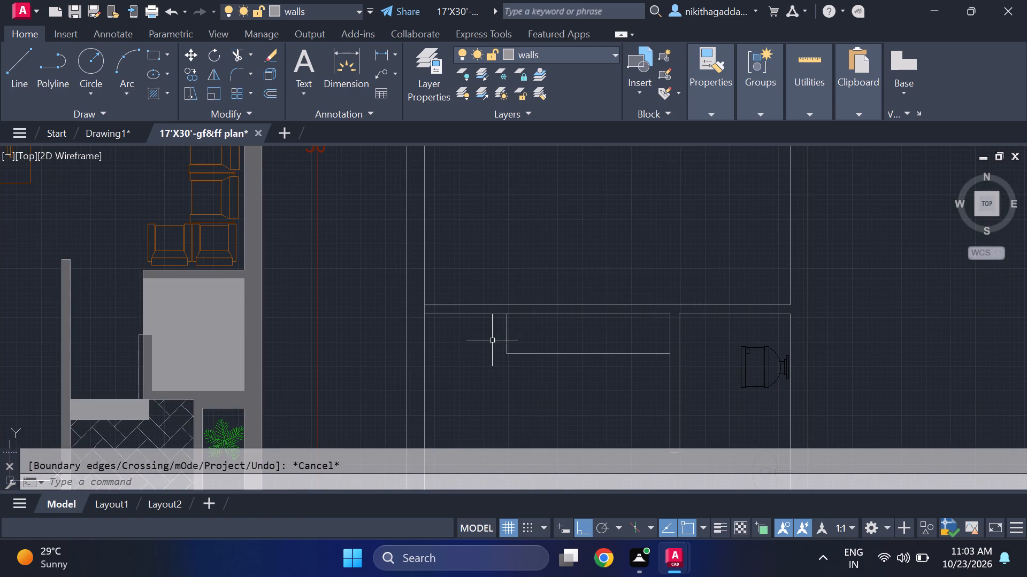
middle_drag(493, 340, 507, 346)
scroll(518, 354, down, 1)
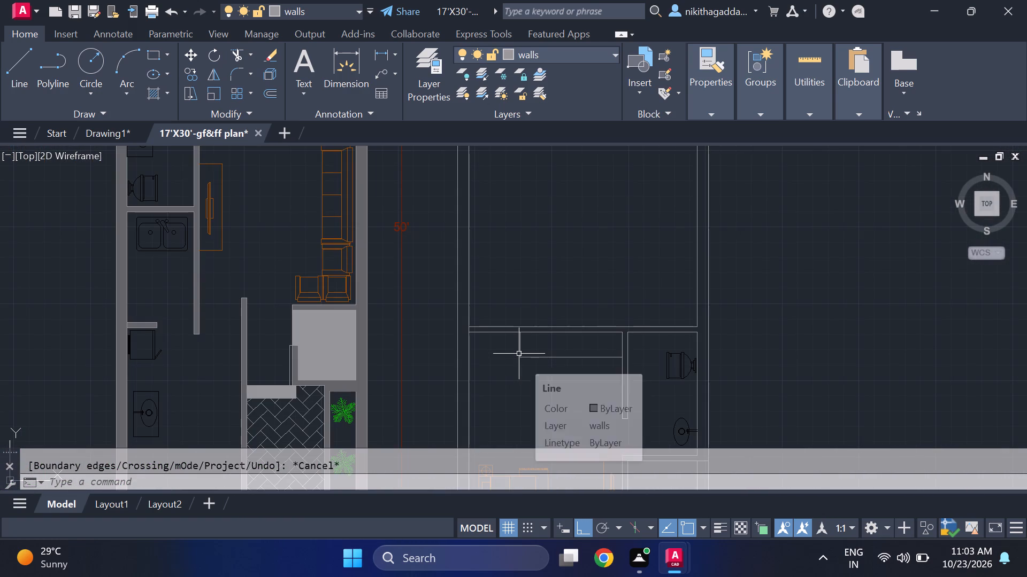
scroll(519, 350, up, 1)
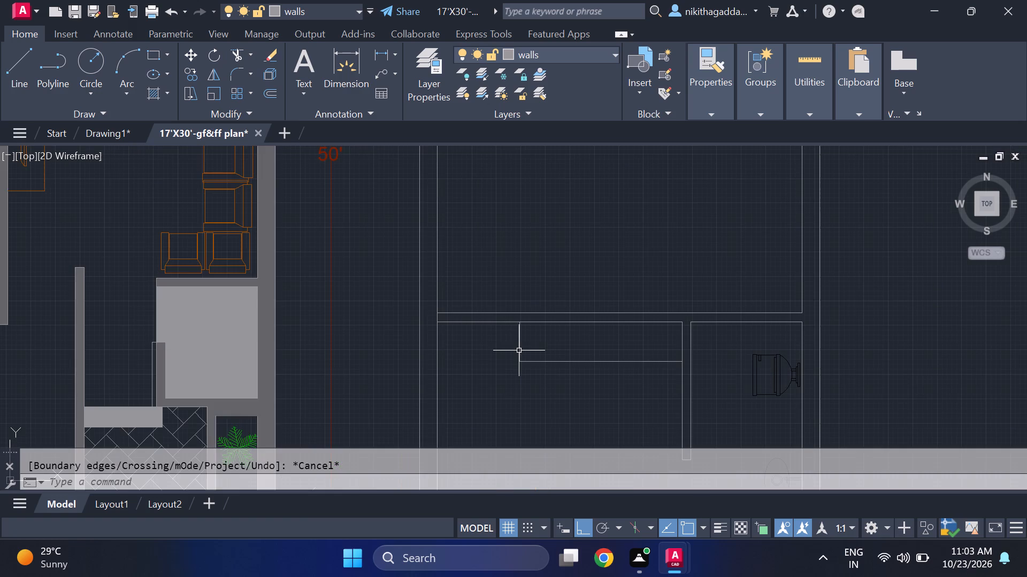
Draw a short line across the thickness of the lower bedroom's upper wall, just left of the recess.
scroll(514, 350, up, 1)
middle_drag(514, 350, 554, 342)
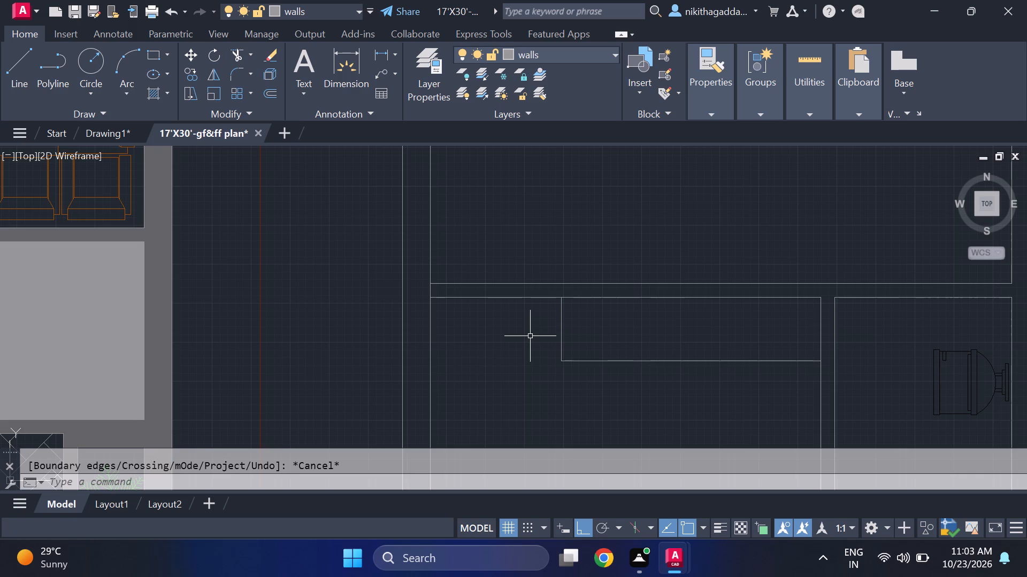
key(l)
key(Return)
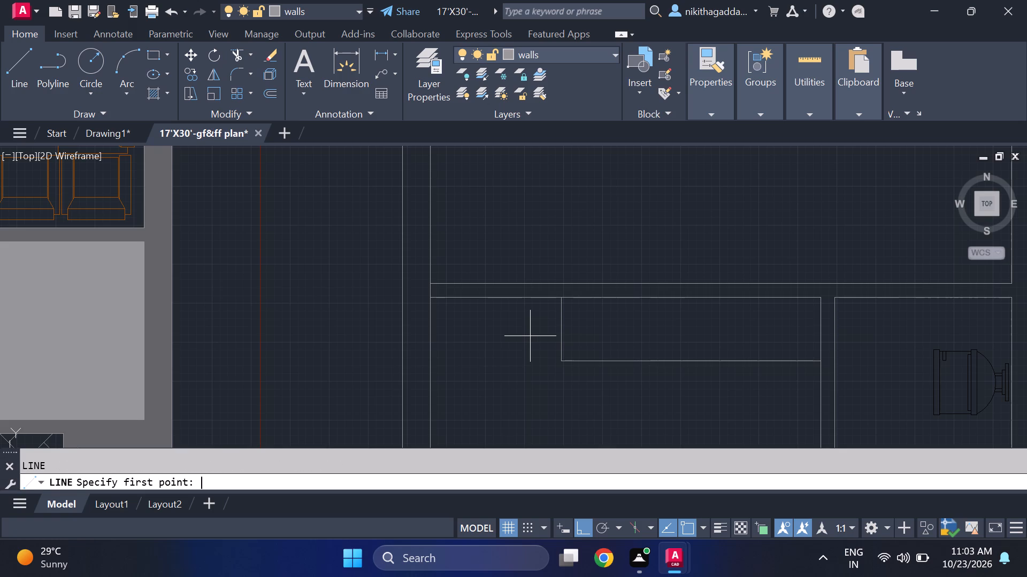
click(550, 303)
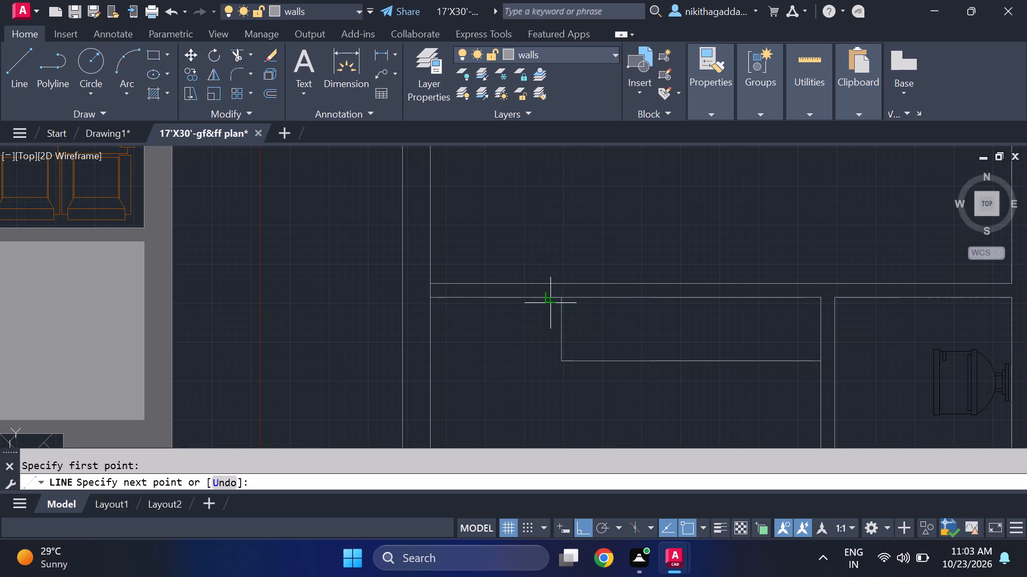
click(555, 279)
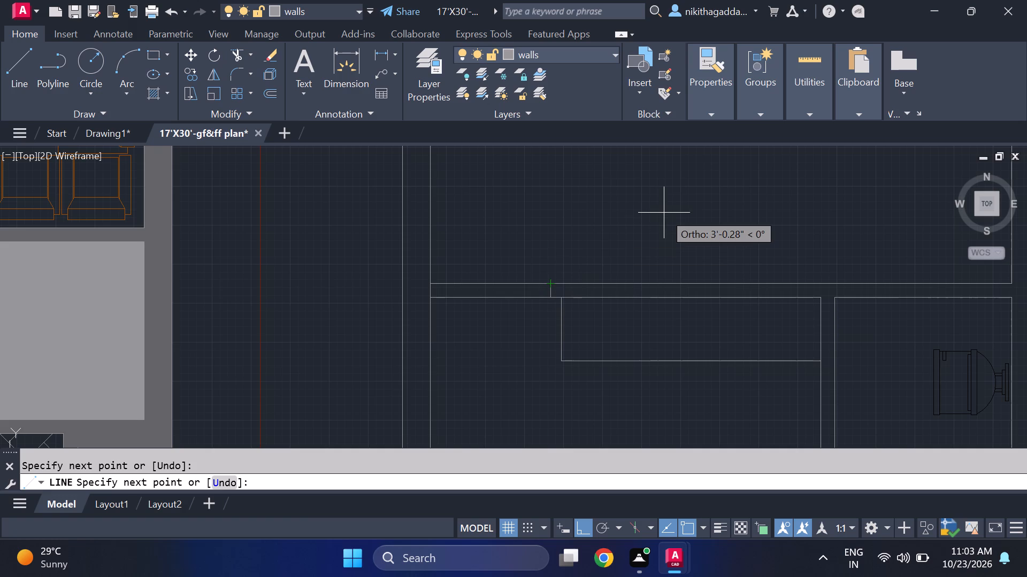
key(Escape)
Trim both wall lines between the left outer wall and the new short line to open the bedroom entrance.
text(tr)
key(Return)
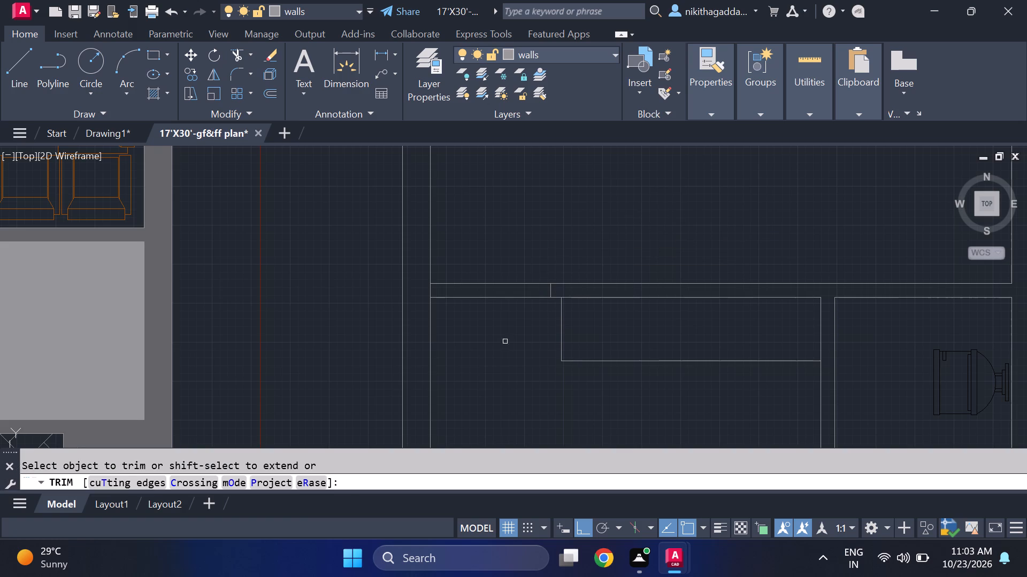
drag(517, 261, 512, 353)
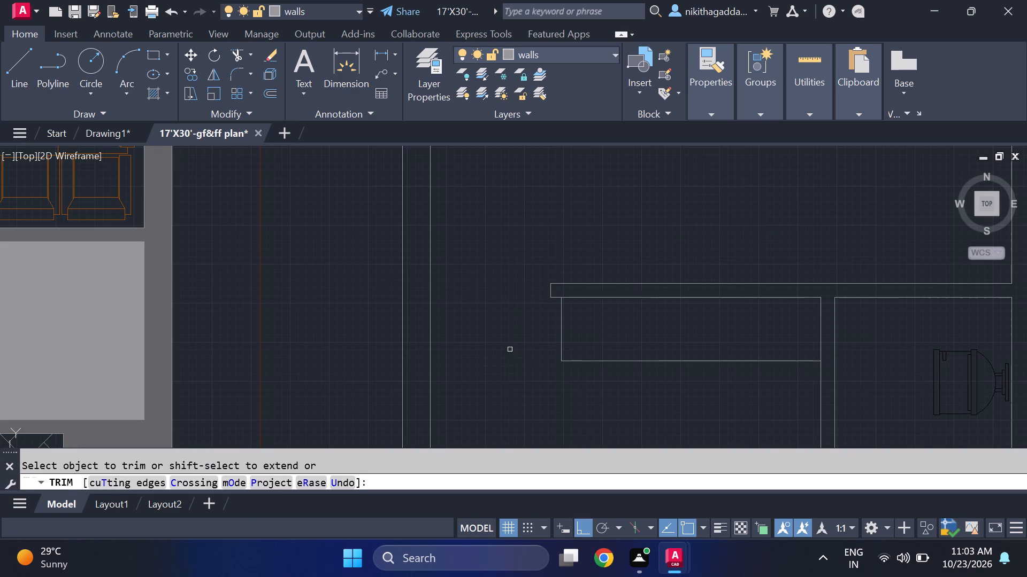
scroll(510, 349, down, 4)
key(Escape)
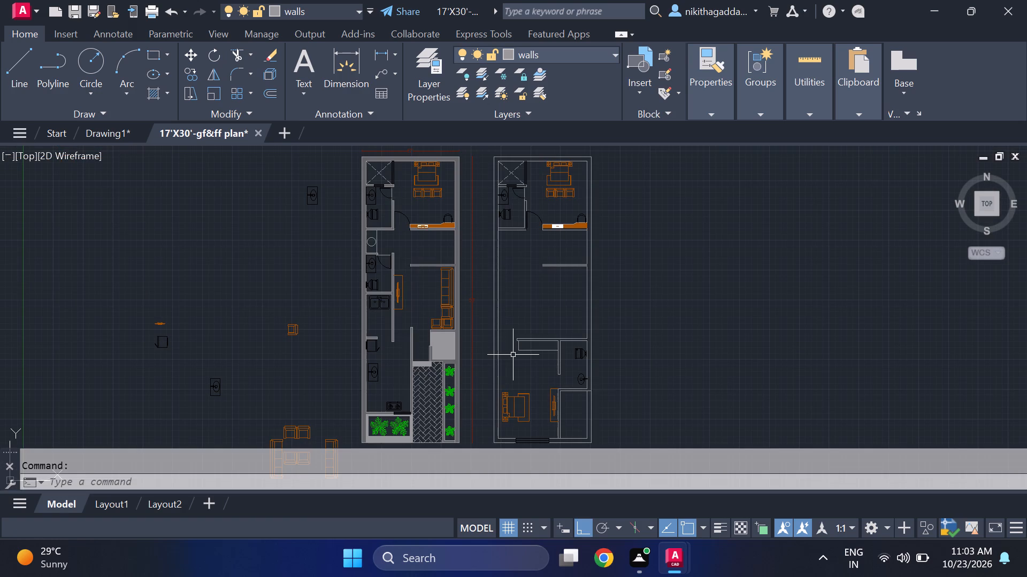
Make windows the current layer.
middle_drag(531, 367, 527, 344)
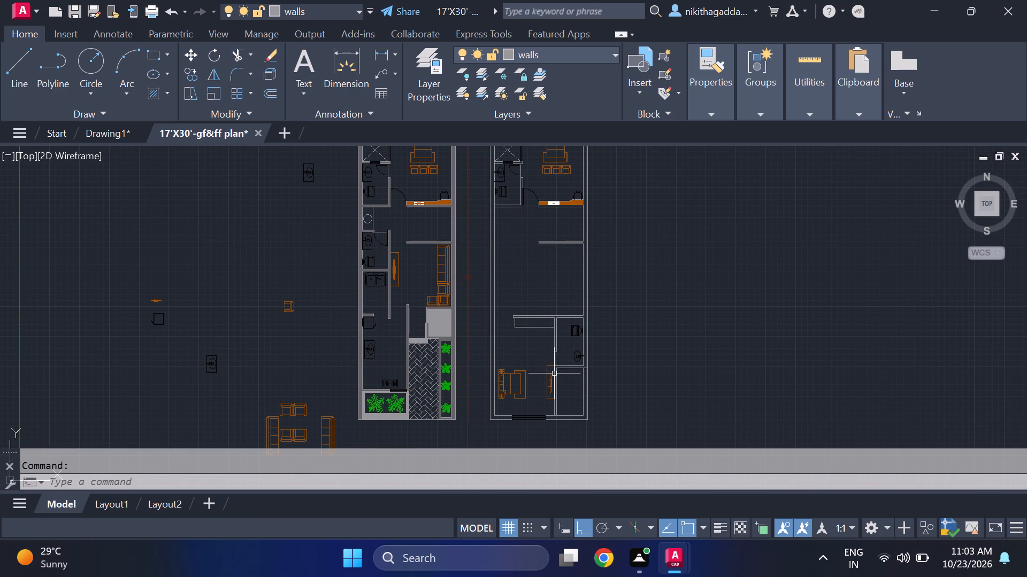
scroll(581, 400, up, 3)
middle_drag(580, 400, 568, 356)
scroll(569, 348, down, 1)
click(596, 59)
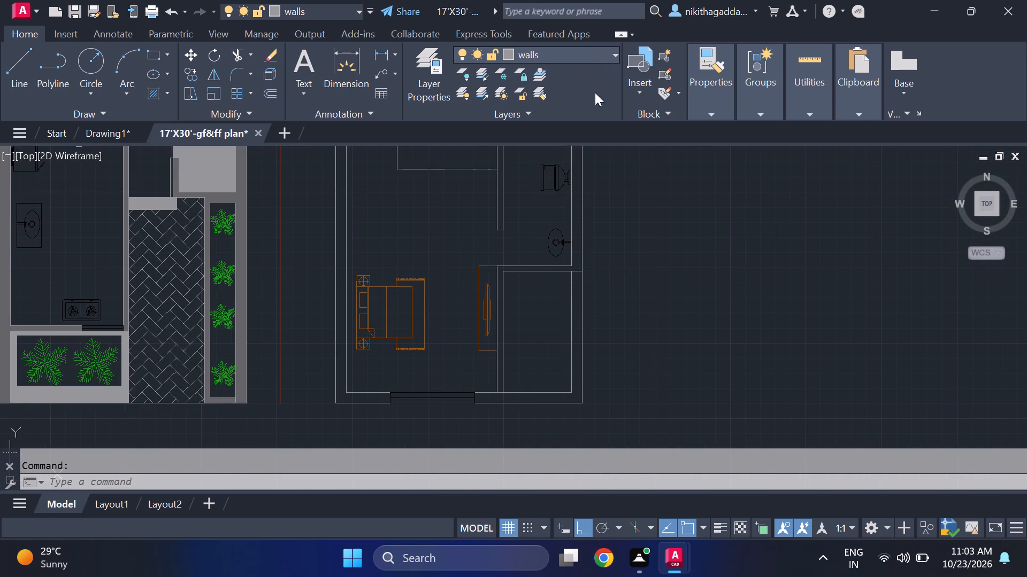
click(545, 209)
Draw a line across the lower outer wall's thickness, in line with the small corner room's inner partition face.
key(l)
key(Return)
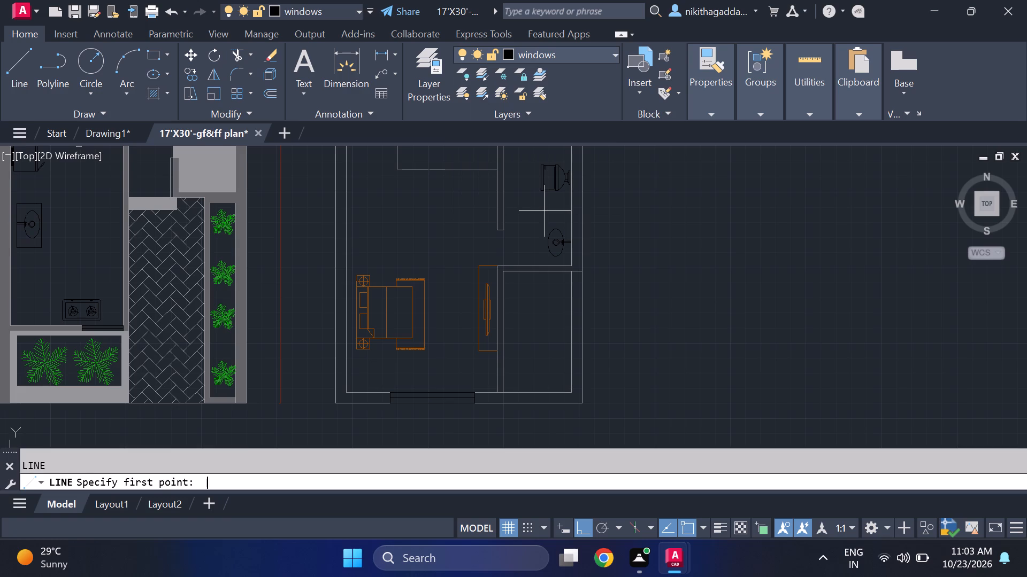
middle_drag(495, 318, 478, 306)
scroll(437, 342, up, 1)
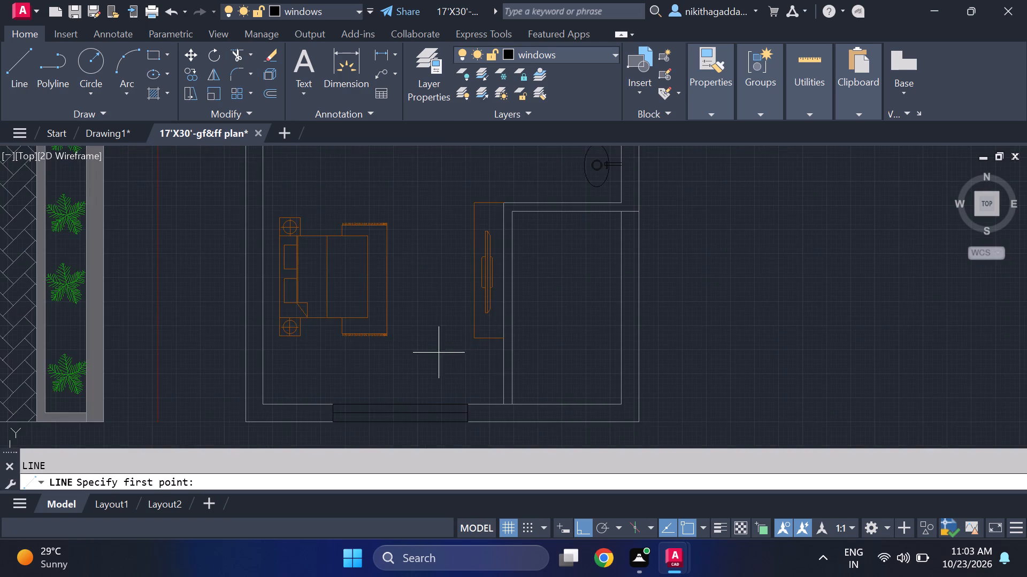
middle_drag(564, 400, 517, 357)
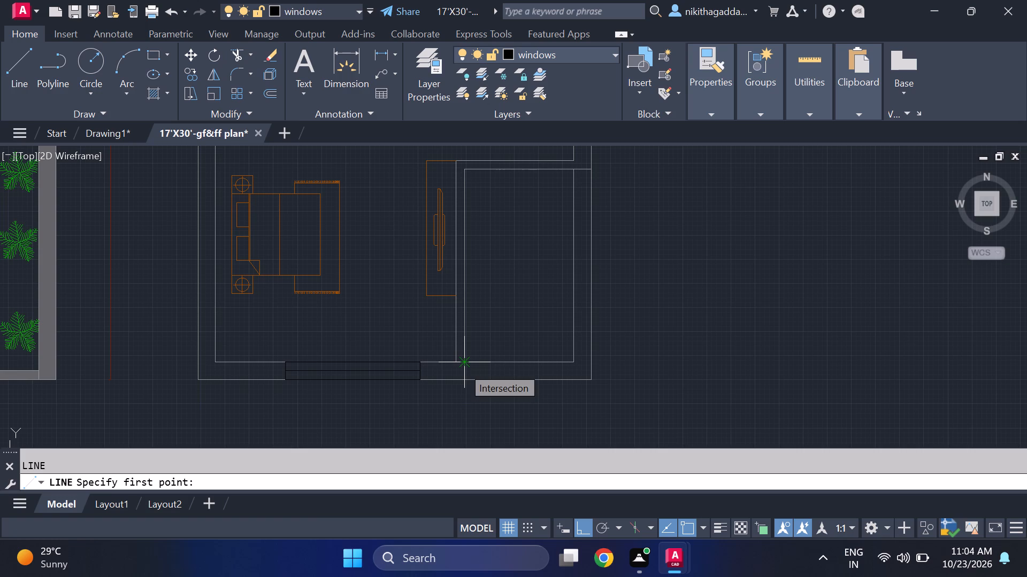
scroll(462, 367, up, 2)
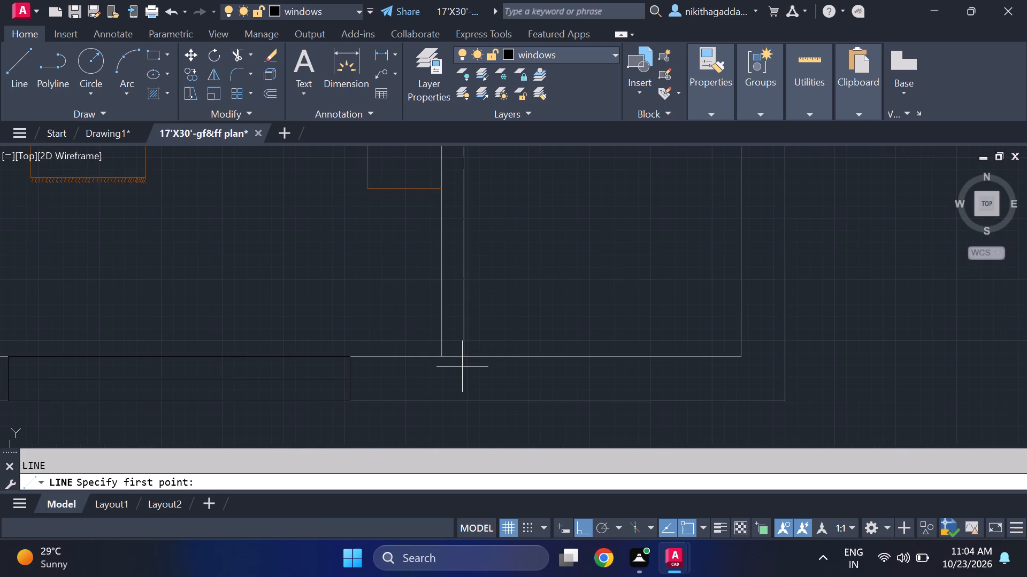
click(469, 359)
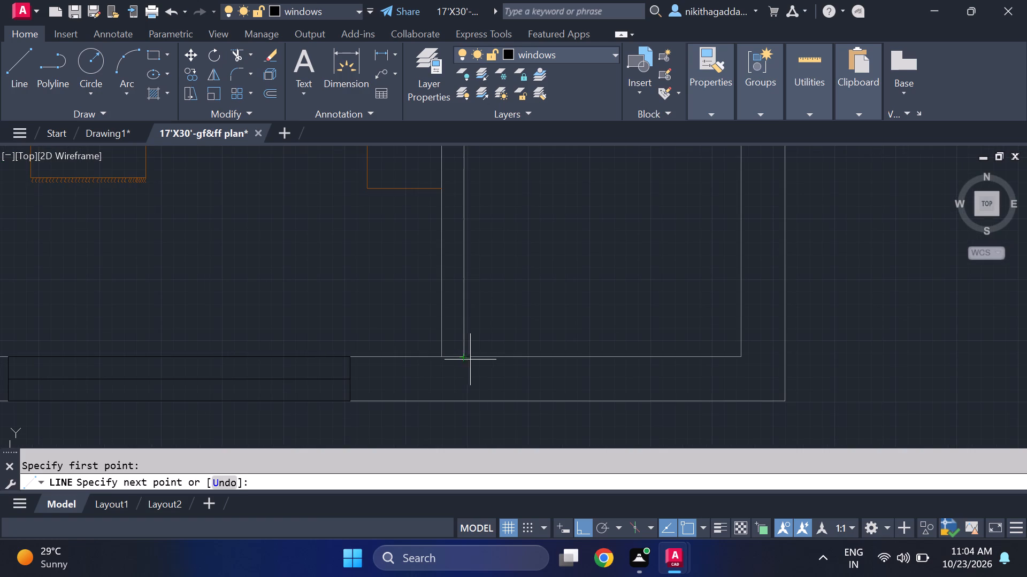
click(471, 399)
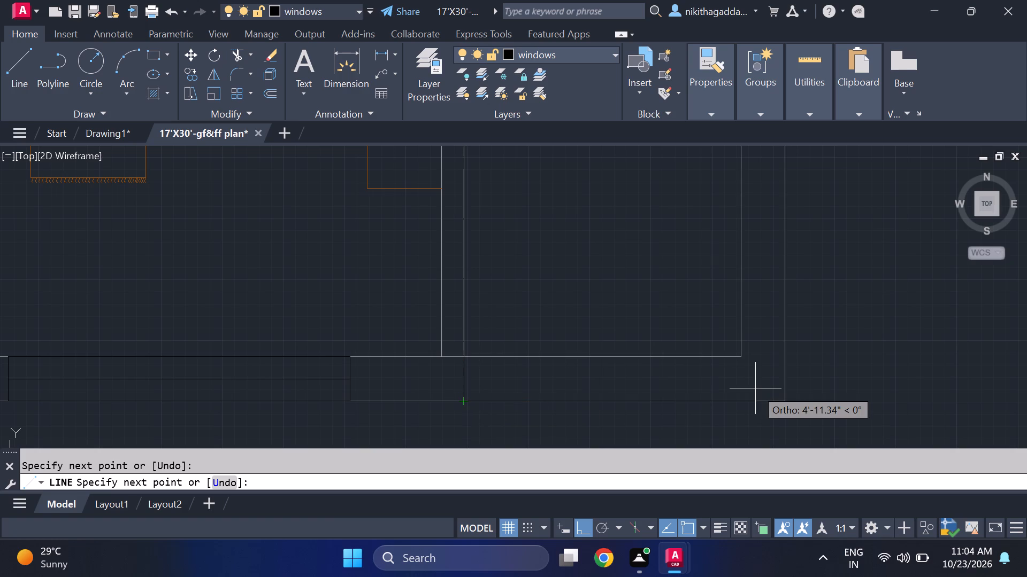
scroll(755, 388, down, 2)
key(Escape)
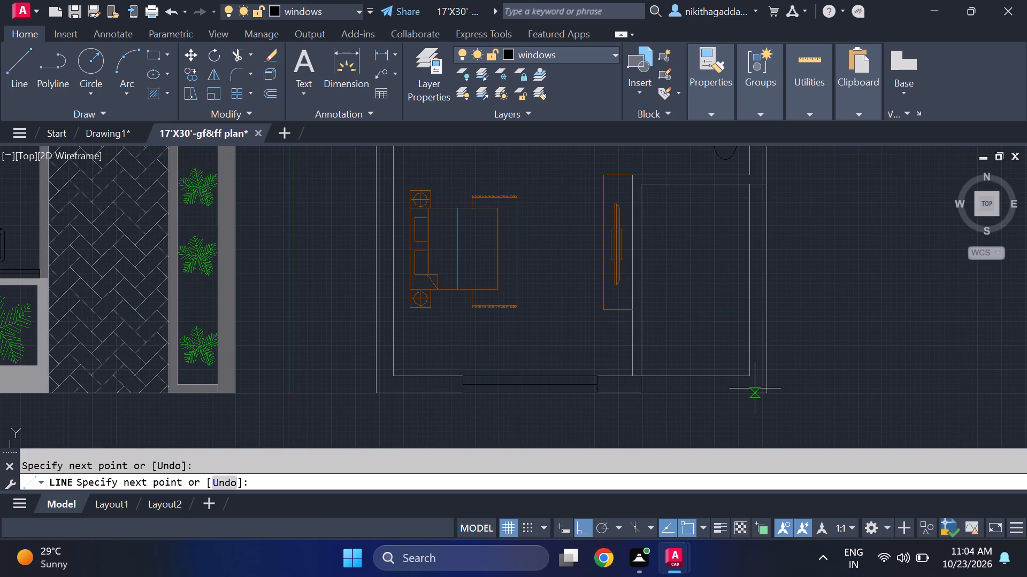
Draw a centre line from the short line's midpoint along the corner room's lower wall and up its right outer wall to the upper partition.
key(space)
scroll(666, 422, up, 2)
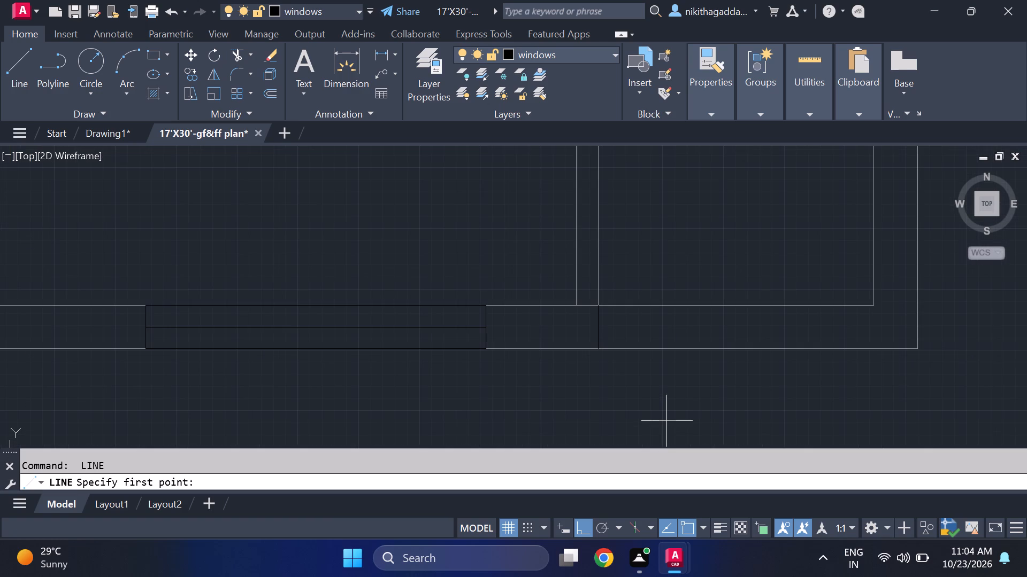
click(604, 329)
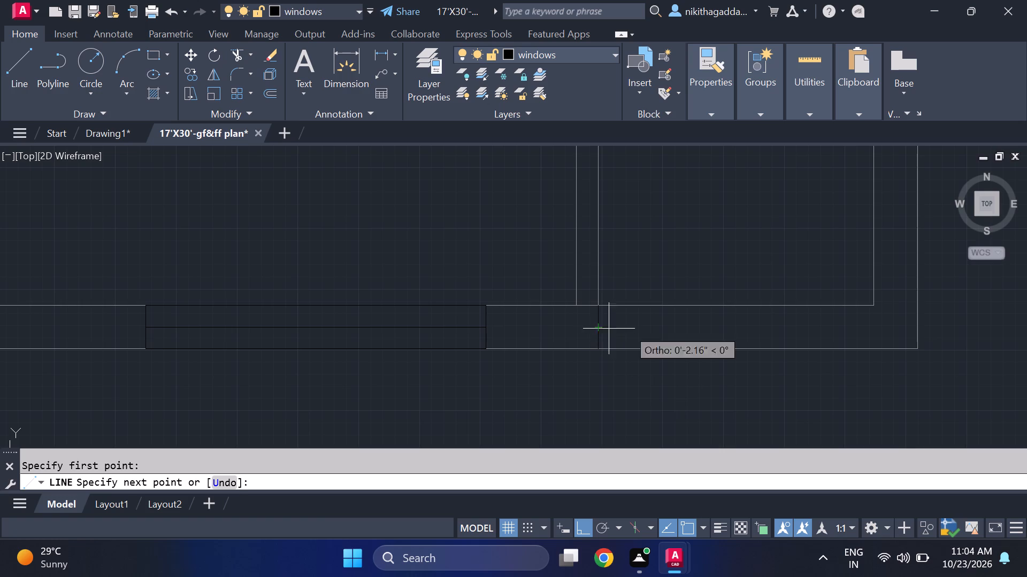
click(897, 329)
middle_drag(880, 227, 887, 388)
scroll(888, 391, down, 2)
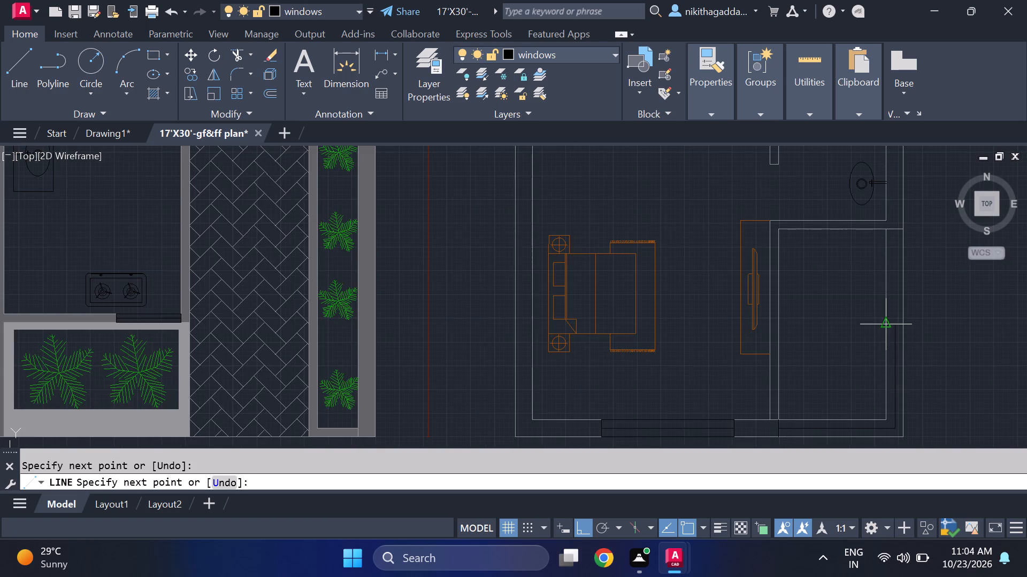
scroll(899, 235, up, 2)
click(883, 216)
scroll(948, 305, down, 5)
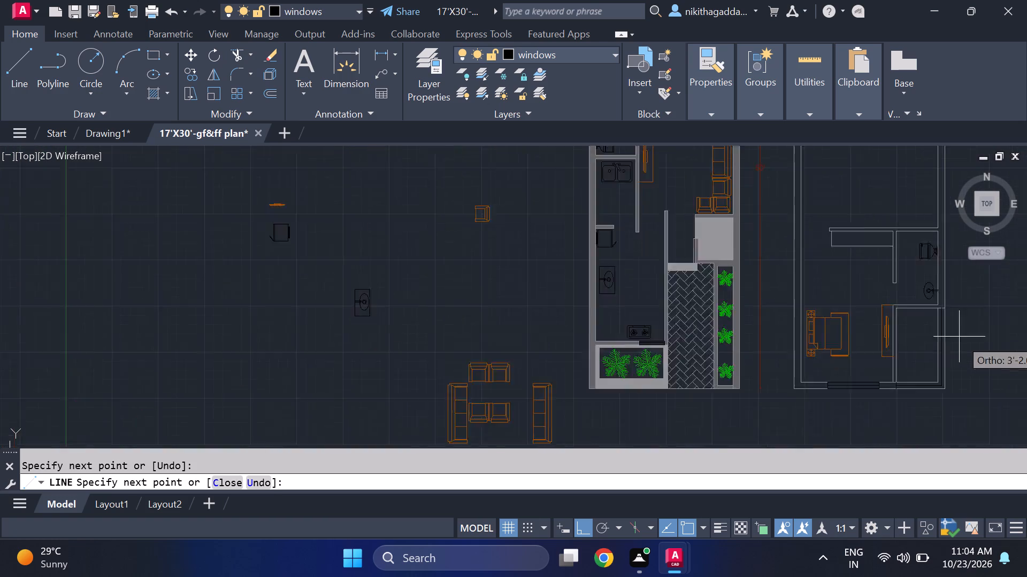
key(Escape)
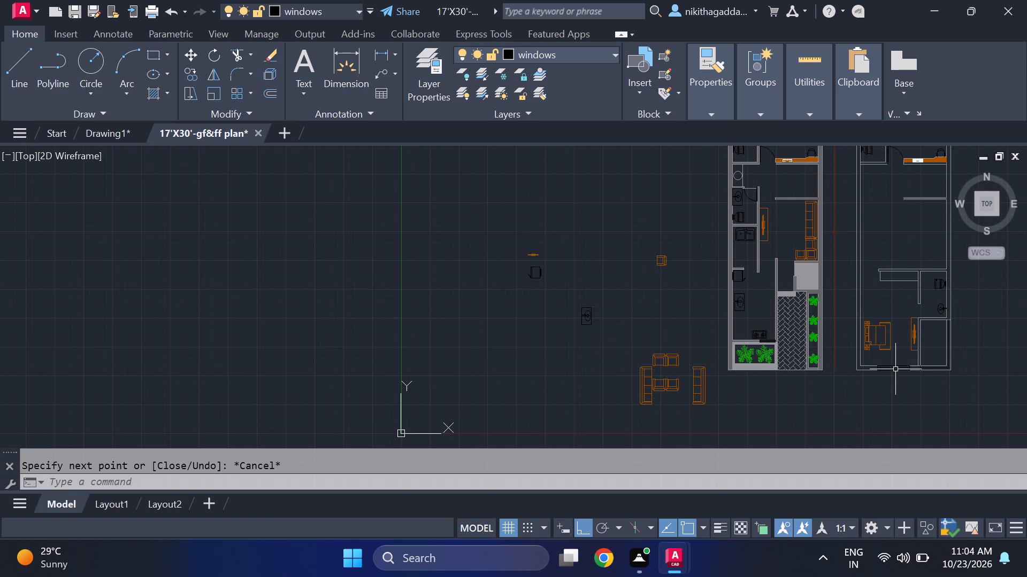
Move the whole window in the bedroom's lower wall to the left along the wall, away from the partition.
middle_drag(895, 369, 708, 407)
scroll(707, 407, up, 2)
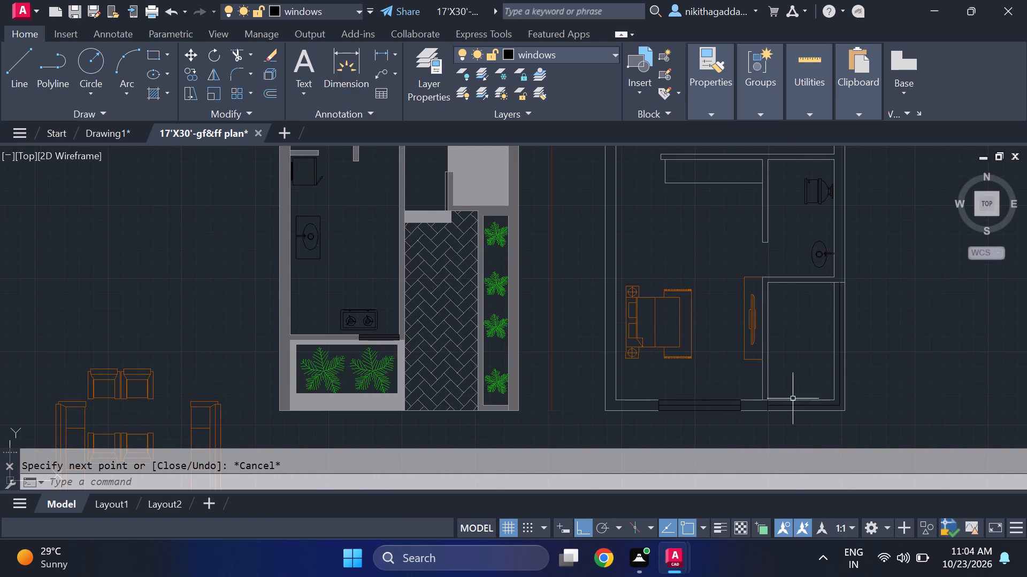
scroll(791, 401, up, 1)
scroll(721, 414, up, 1)
click(721, 403)
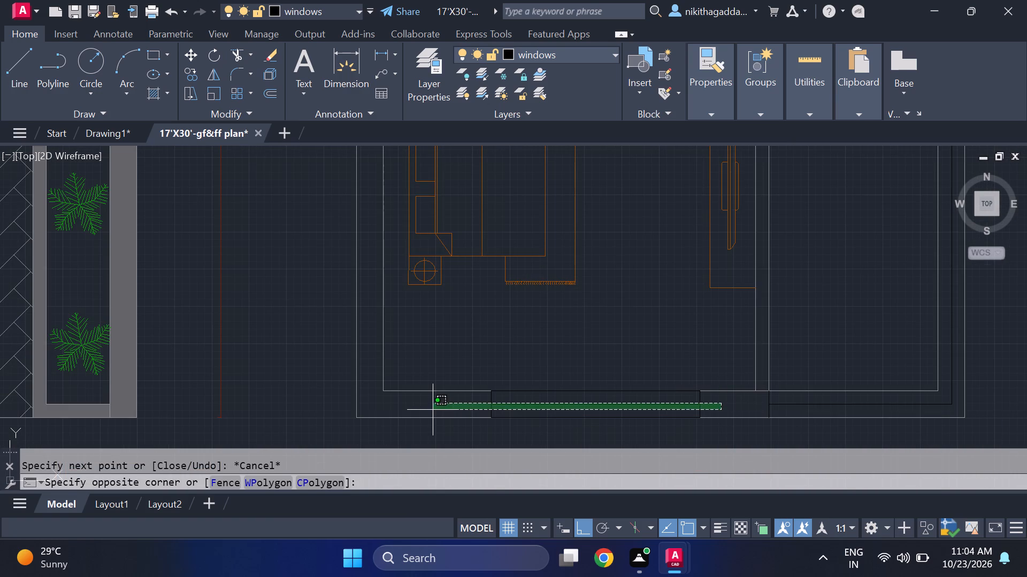
click(433, 410)
scroll(512, 391, up, 1)
click(512, 391)
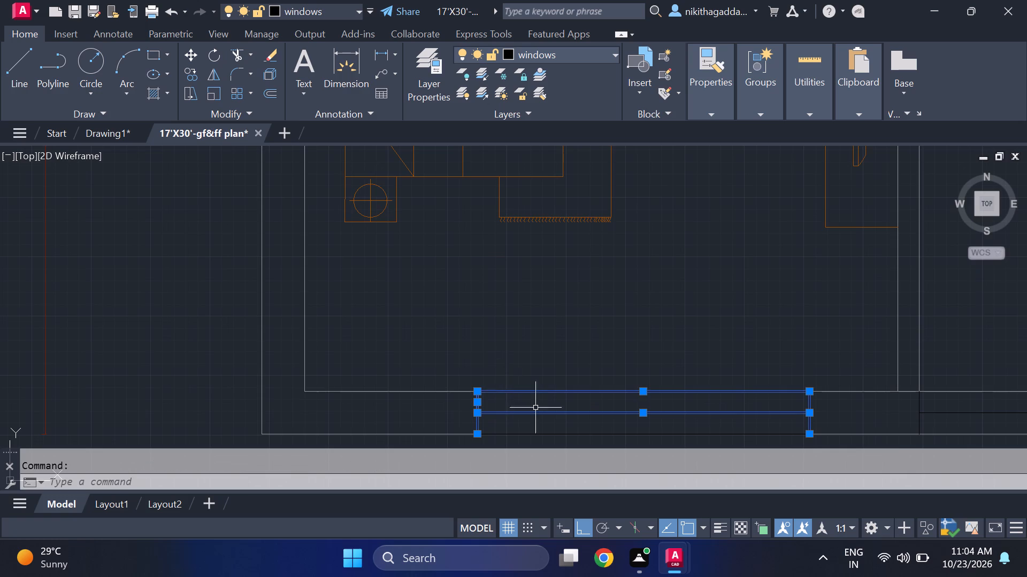
scroll(538, 409, down, 2)
scroll(541, 427, up, 2)
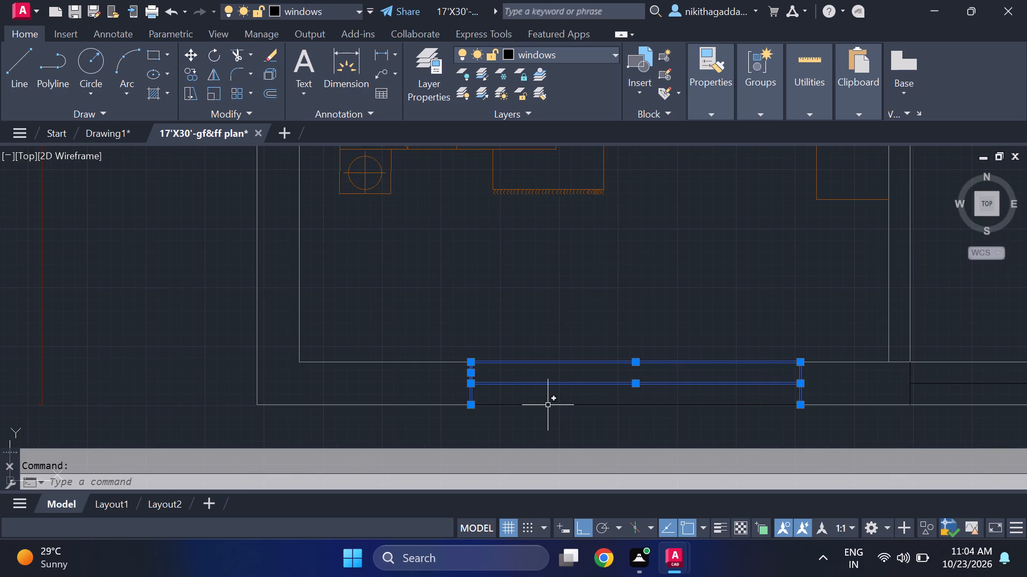
click(548, 403)
key(m)
key(Return)
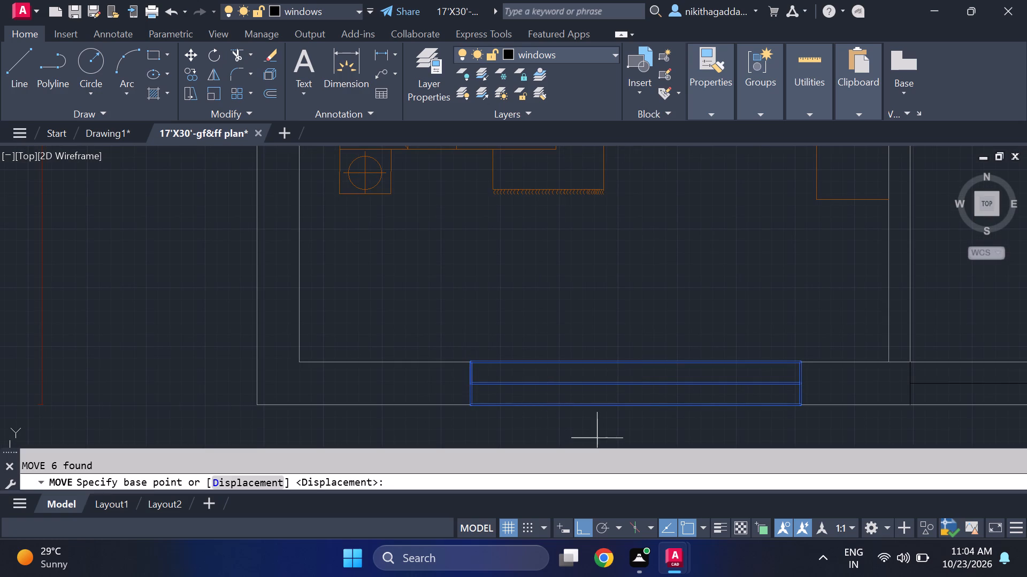
click(802, 408)
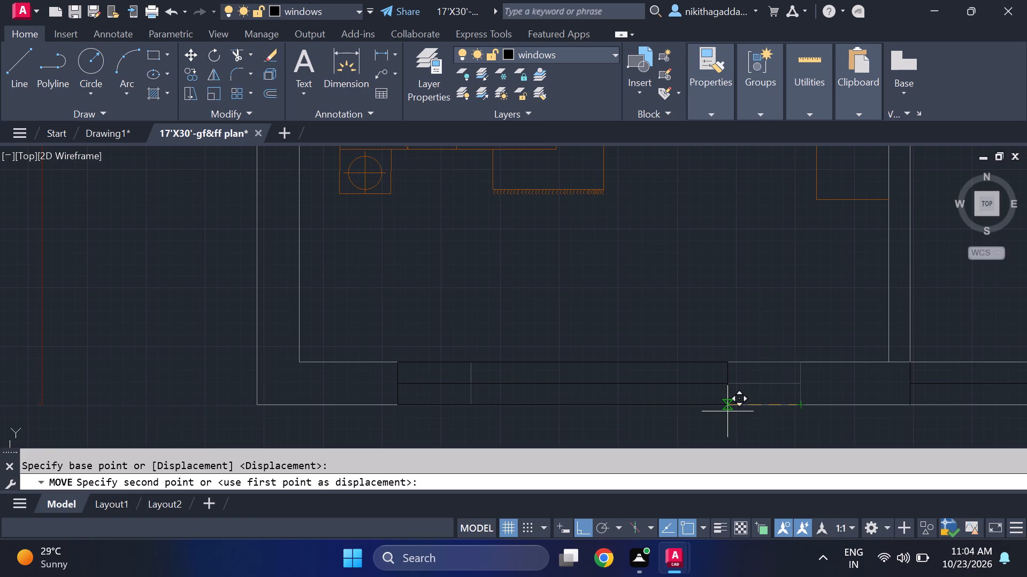
click(727, 411)
scroll(788, 345, down, 3)
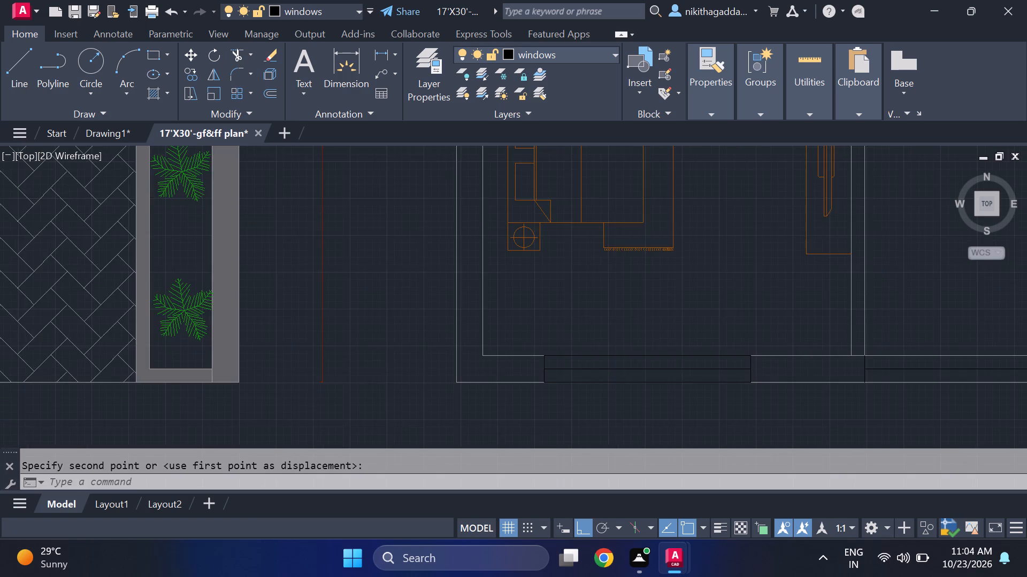
Draw a window in the partition between the lower bathroom and the corner room, as a rectangle across the wall thickness with a centre line.
middle_drag(794, 315, 804, 369)
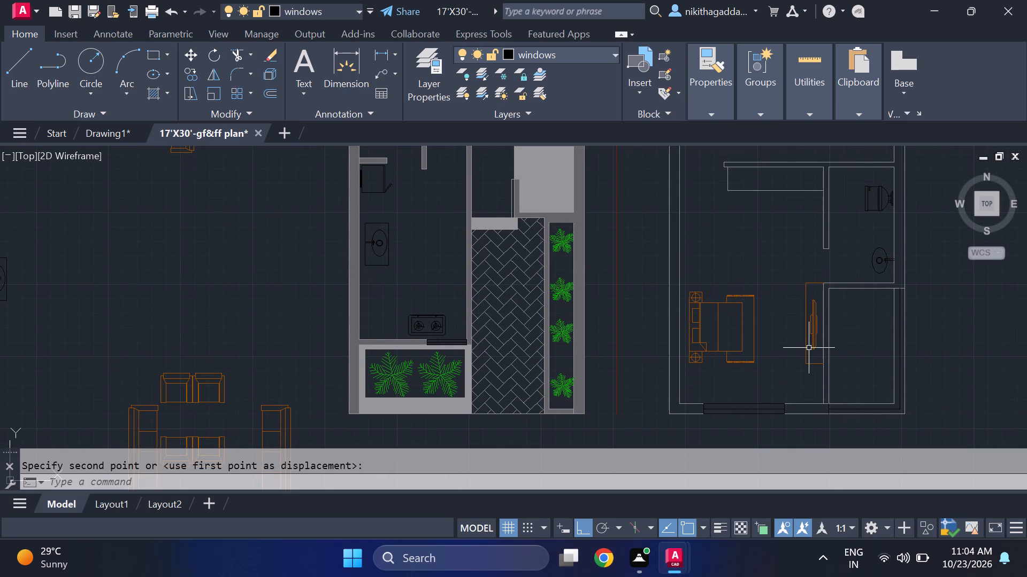
middle_drag(809, 348, 803, 388)
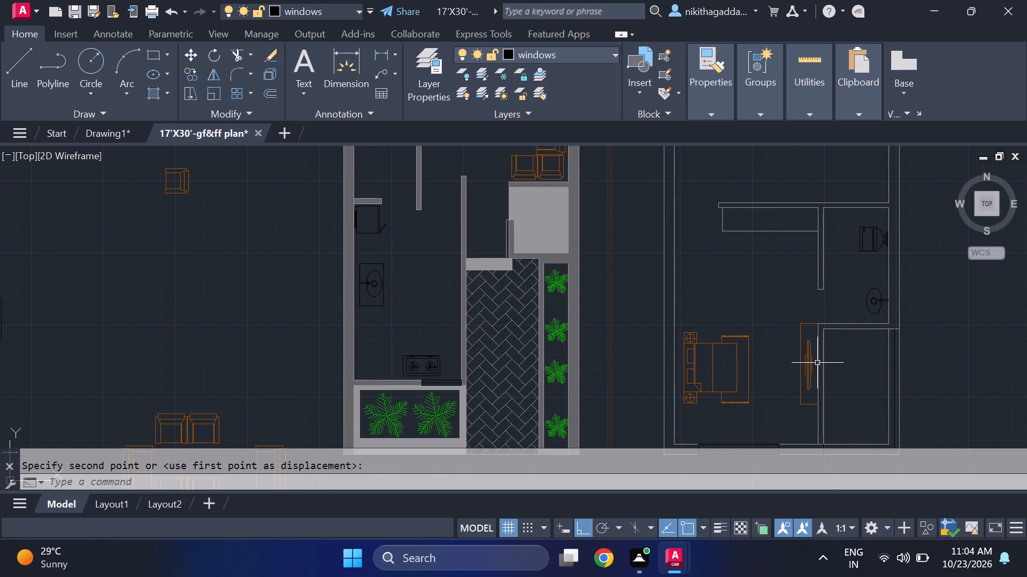
key(l)
key(Return)
scroll(861, 316, up, 3)
middle_drag(836, 358, 829, 355)
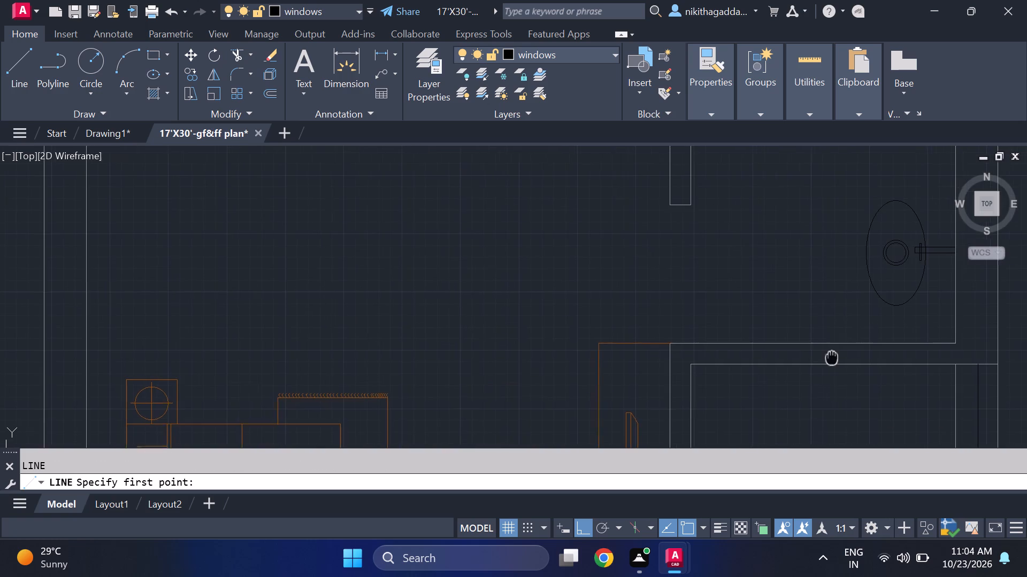
middle_drag(829, 355, 795, 335)
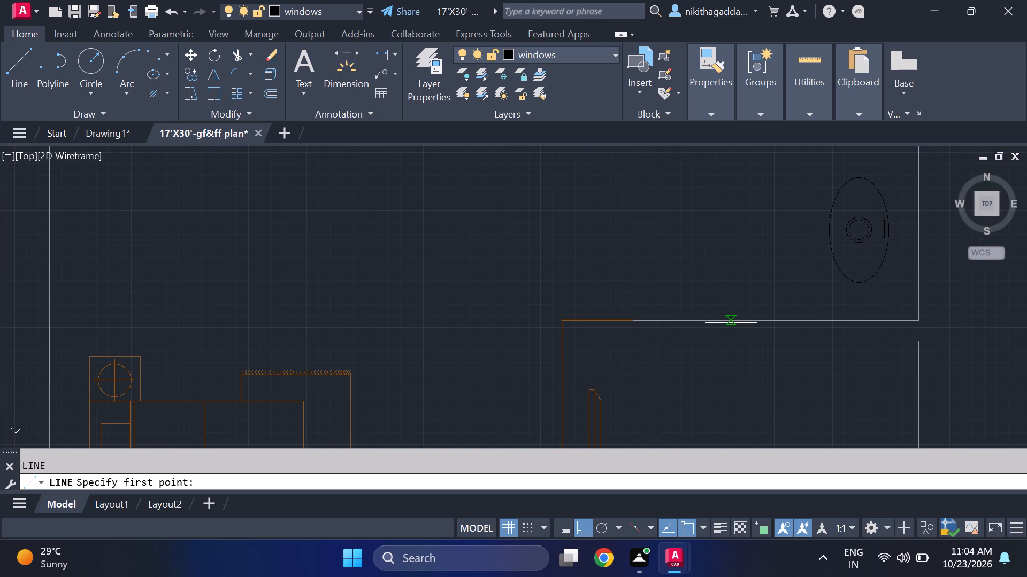
click(730, 323)
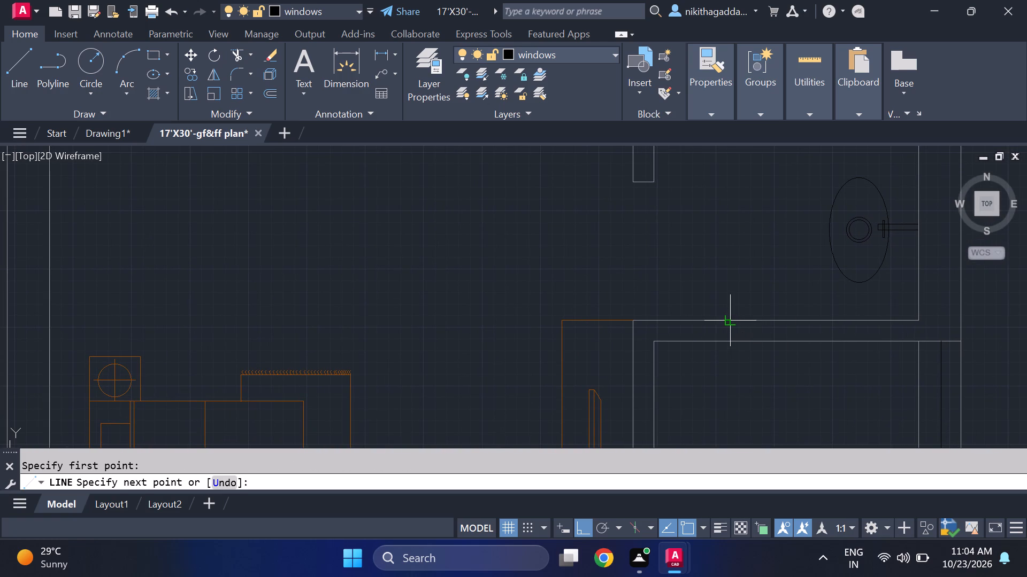
click(729, 342)
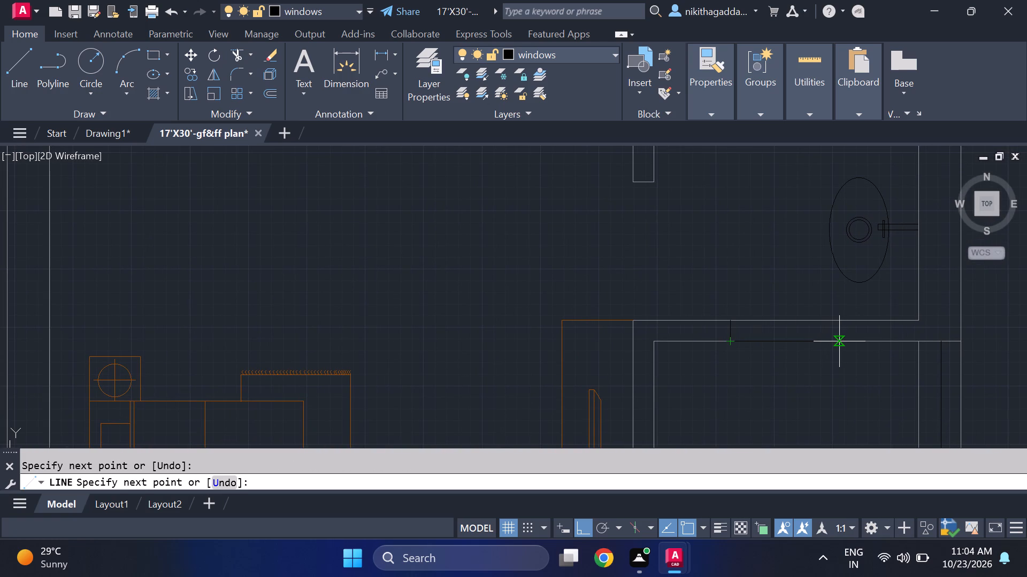
click(826, 341)
click(829, 322)
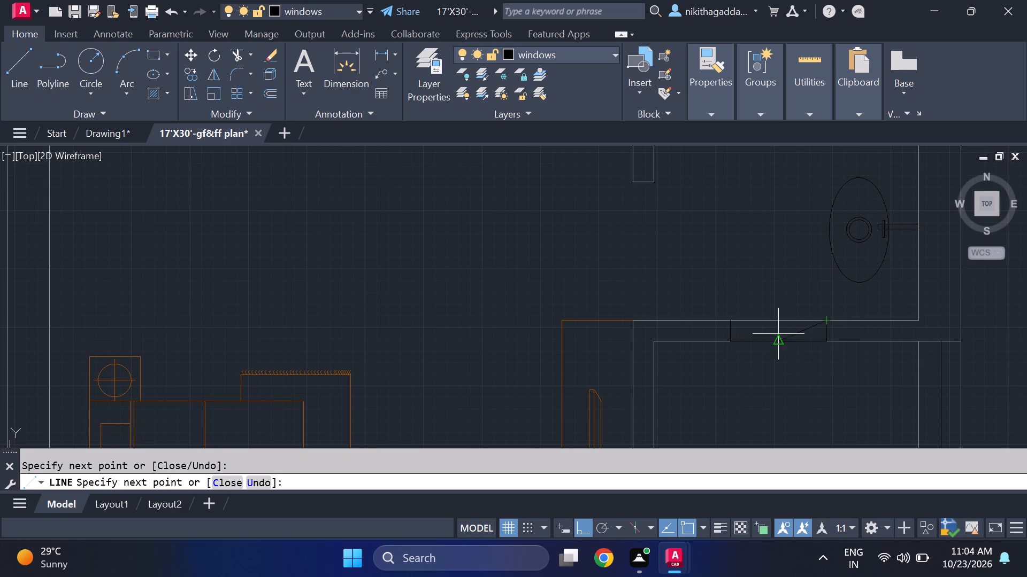
click(732, 325)
scroll(732, 326, up, 1)
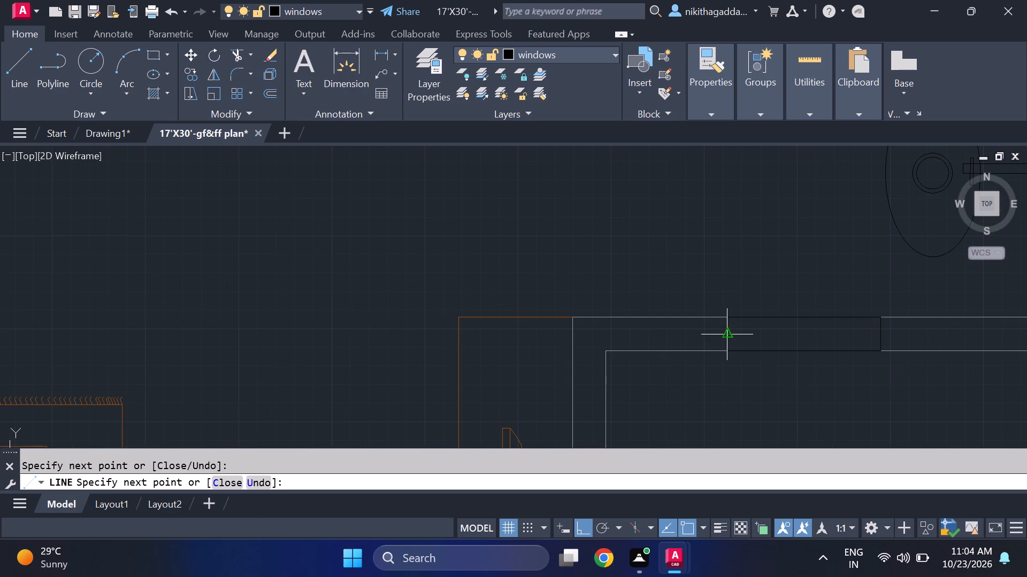
click(729, 336)
click(877, 332)
key(Escape)
Scale up the lower bedroom's bed set from its lower-left corner, picking a scale distance of about 3'-2".
scroll(878, 339, down, 3)
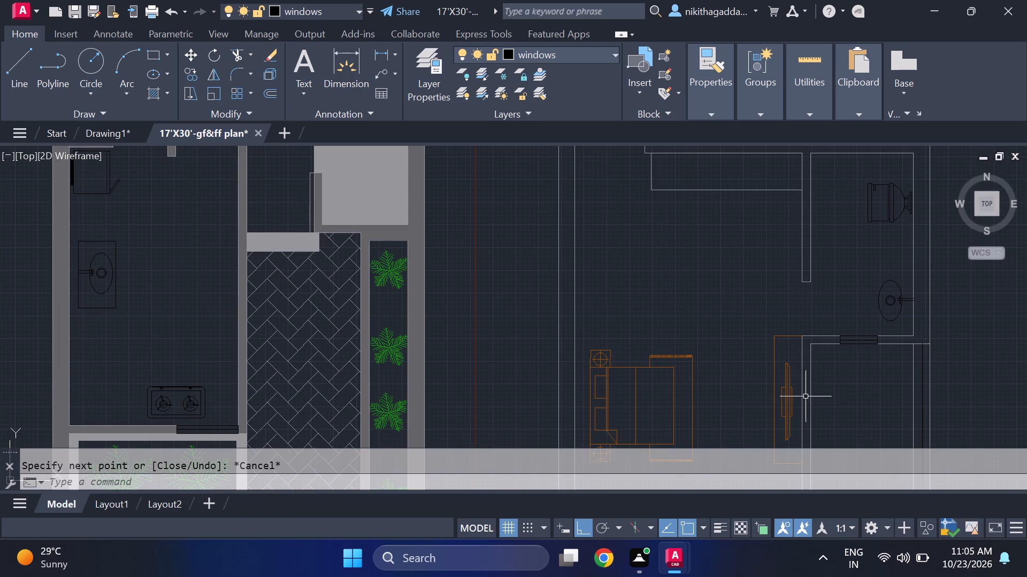
middle_drag(778, 321, 746, 355)
middle_click(746, 355)
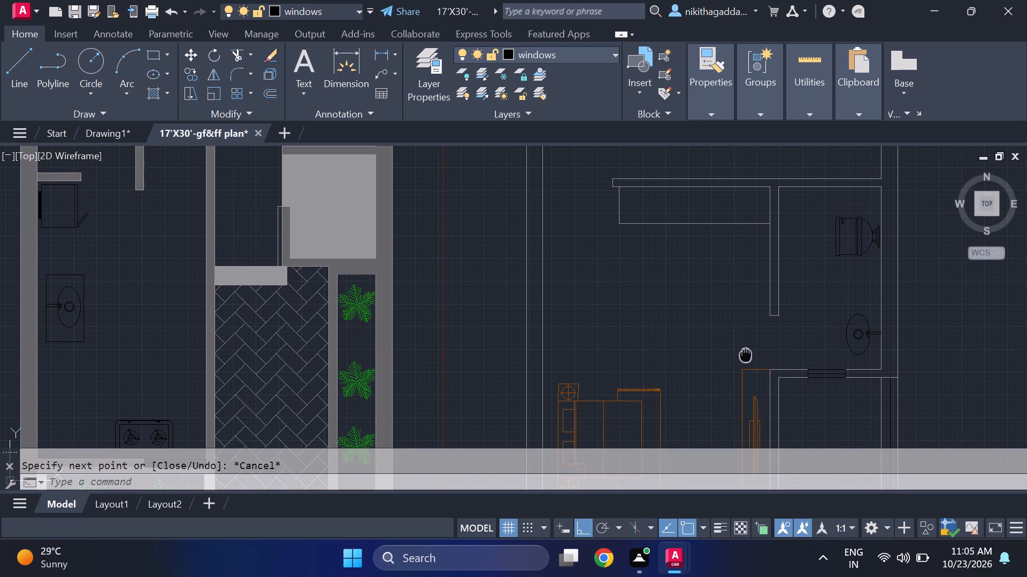
middle_click(744, 362)
scroll(762, 353, down, 1)
middle_drag(761, 353, 709, 352)
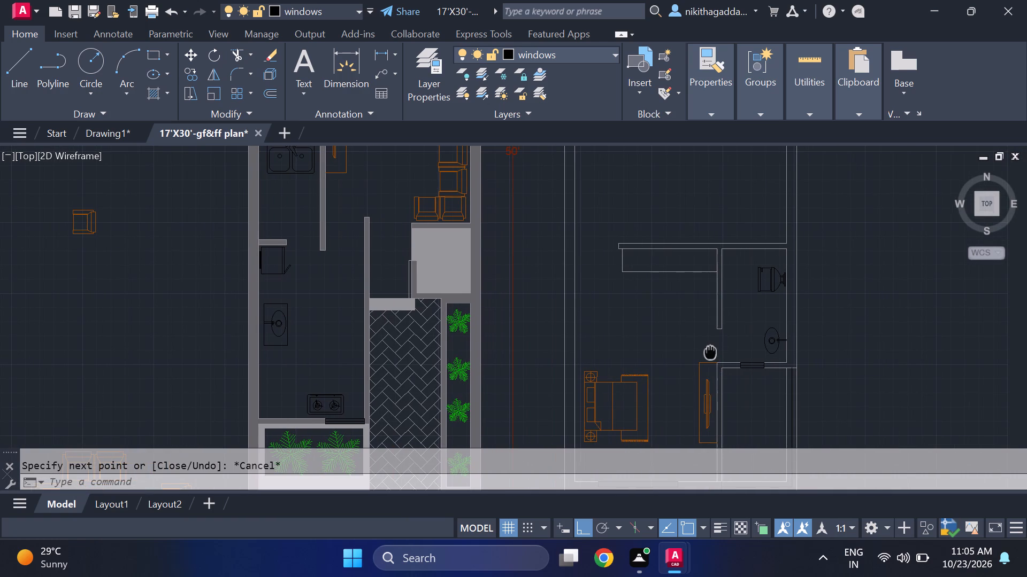
middle_drag(709, 352, 653, 320)
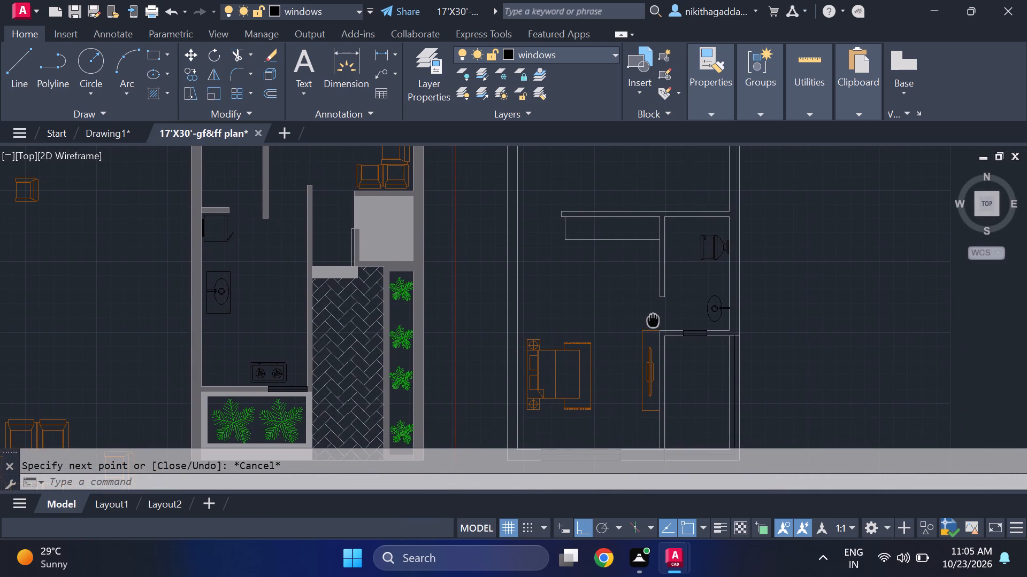
middle_drag(653, 320, 654, 320)
middle_drag(604, 375, 593, 327)
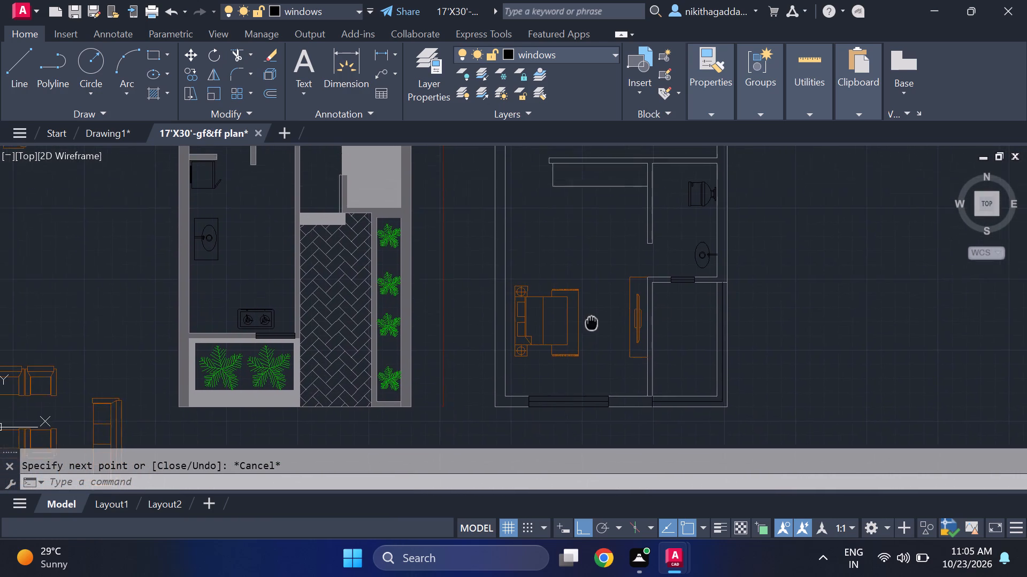
middle_drag(593, 327, 621, 418)
middle_drag(621, 418, 618, 403)
middle_drag(618, 403, 617, 396)
middle_click(617, 395)
middle_drag(614, 344, 614, 311)
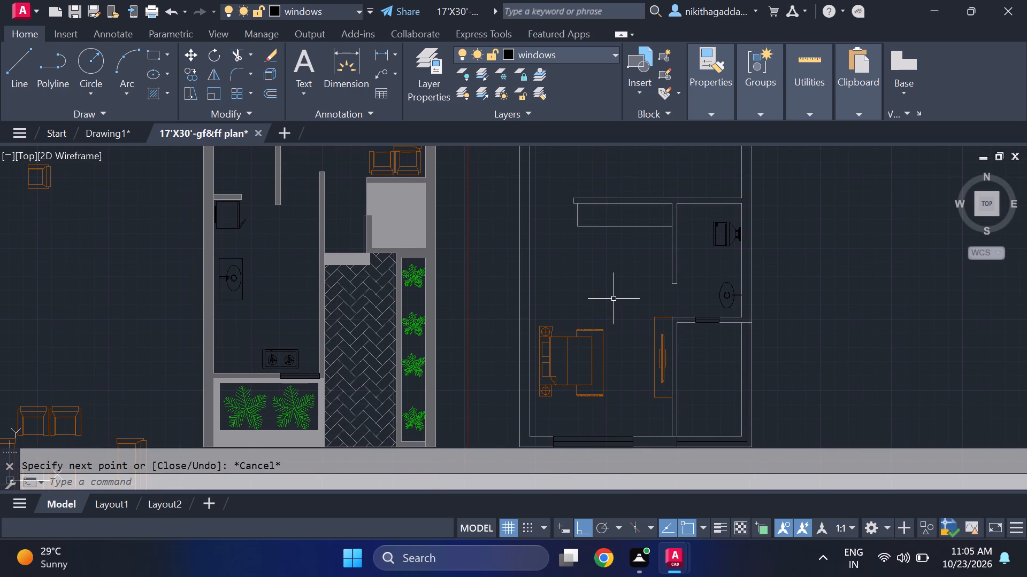
drag(615, 297, 609, 323)
drag(576, 412, 573, 407)
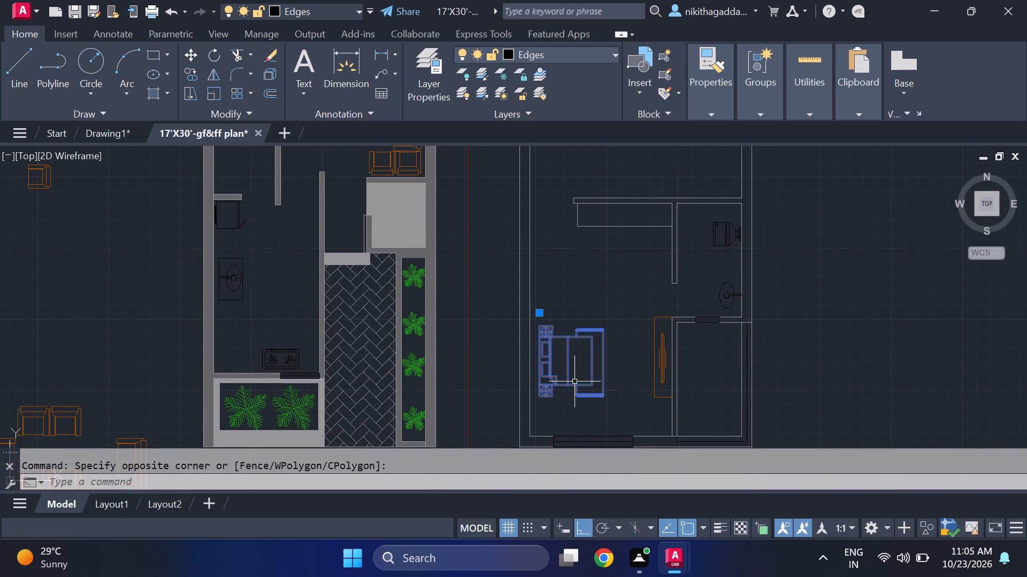
text(scale)
key(Return)
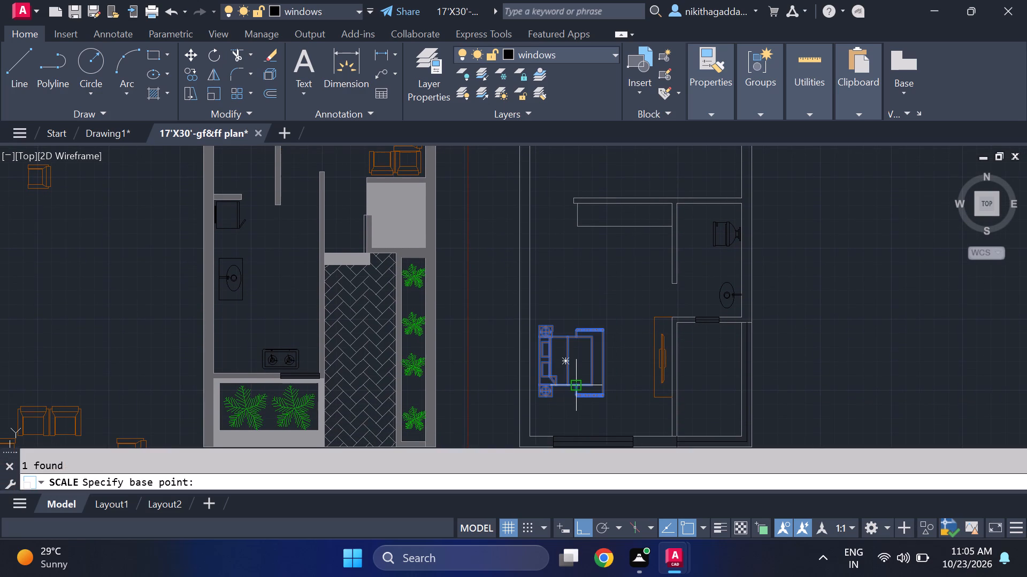
scroll(578, 386, up, 1)
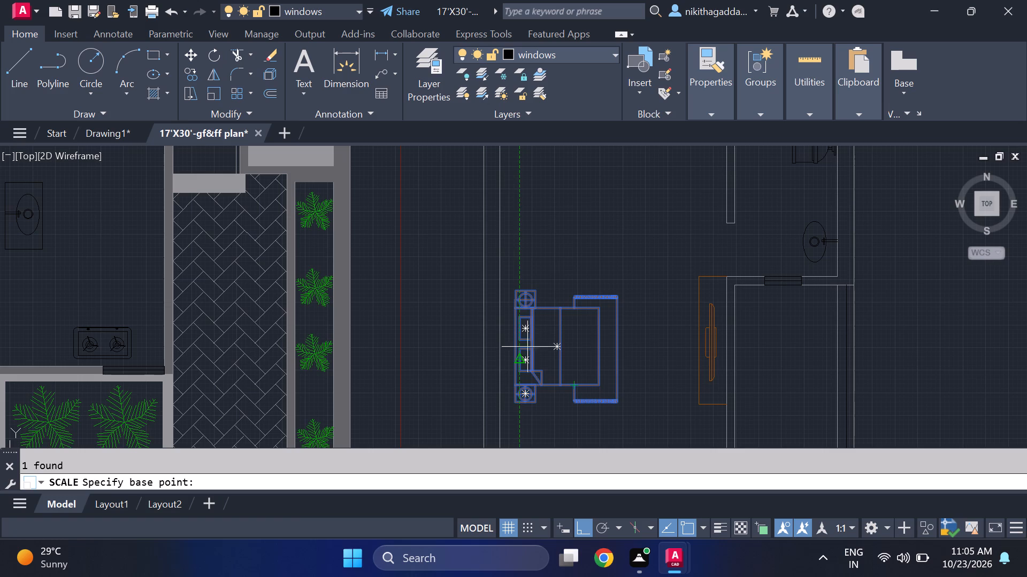
click(511, 399)
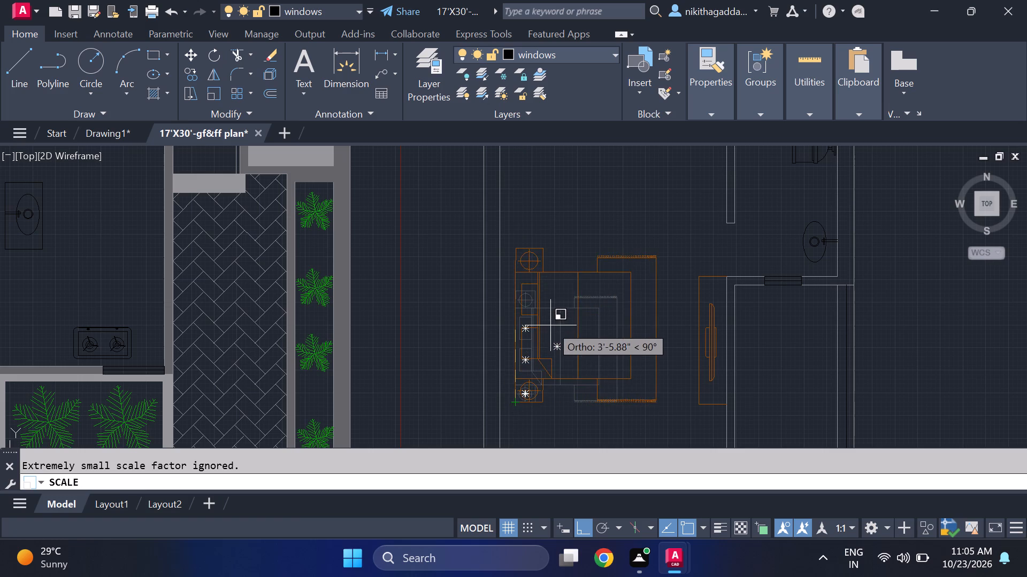
scroll(539, 334, up, 2)
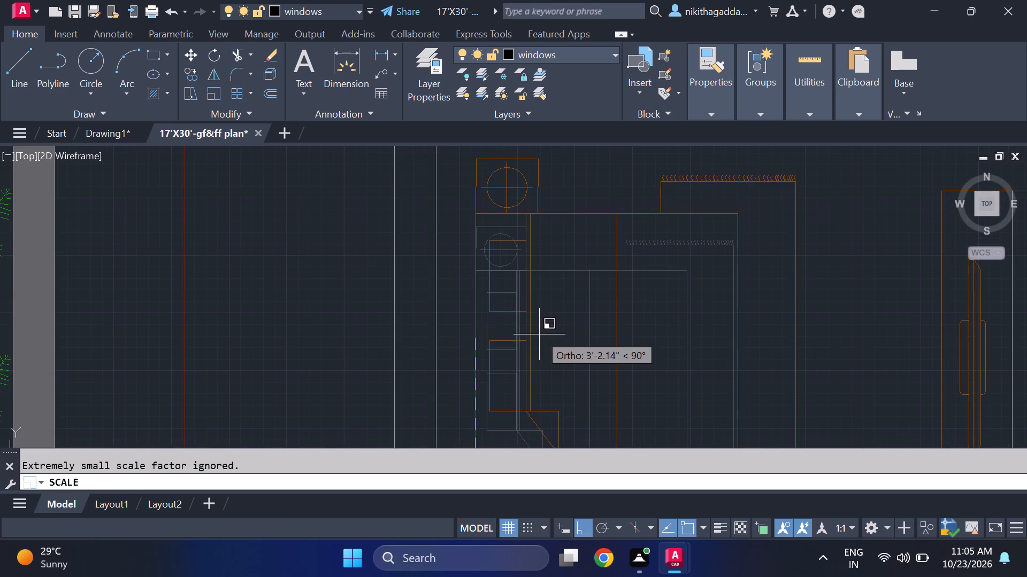
click(546, 333)
Make walls the current layer.
scroll(555, 324, down, 5)
middle_drag(615, 279, 635, 316)
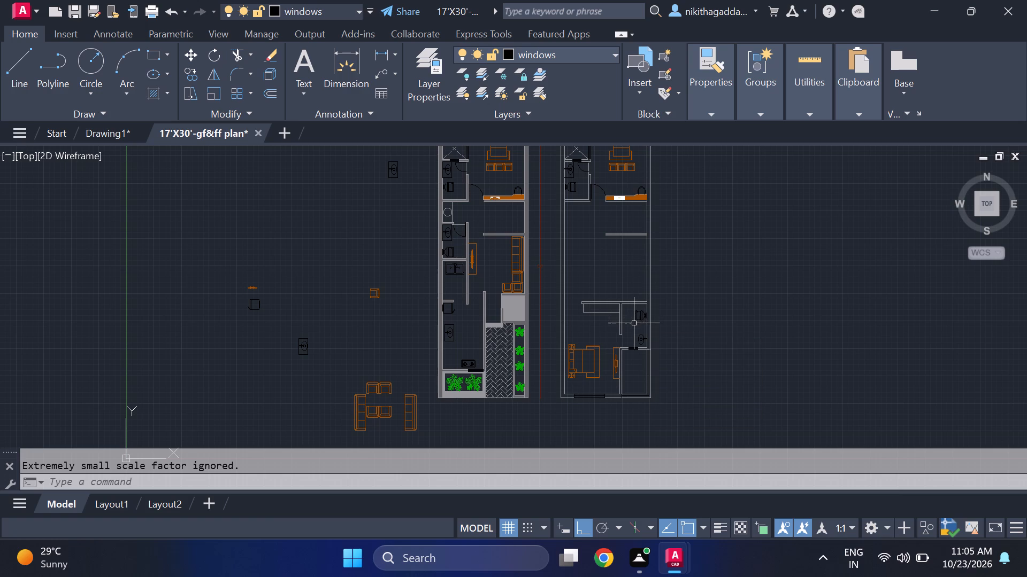
middle_drag(595, 324, 619, 366)
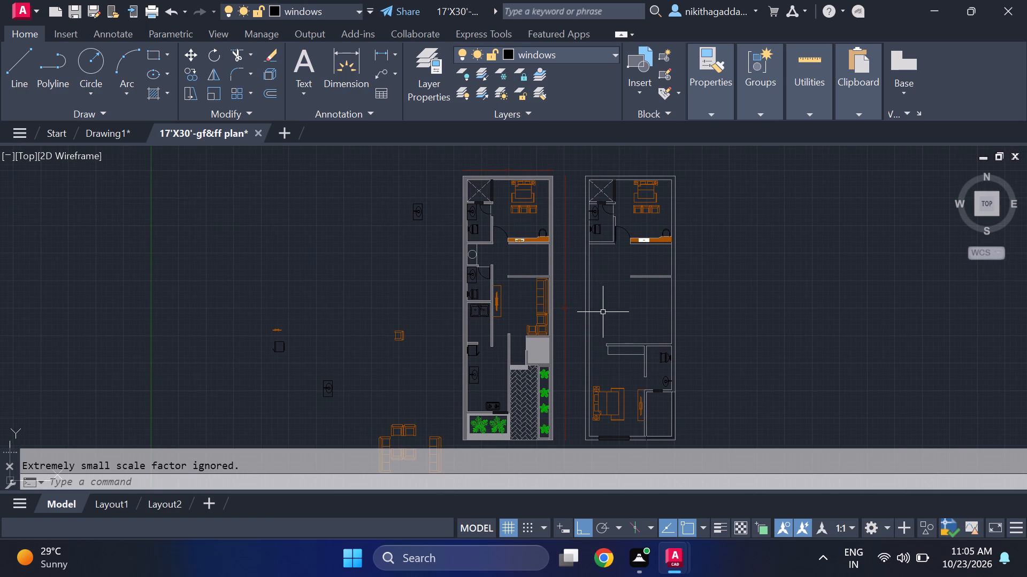
middle_click(617, 304)
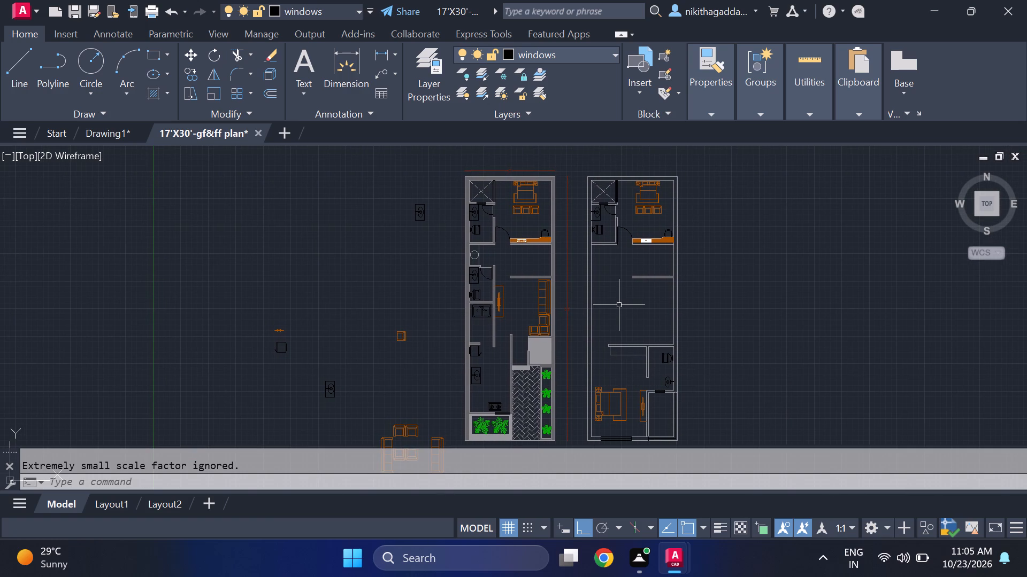
scroll(619, 305, up, 2)
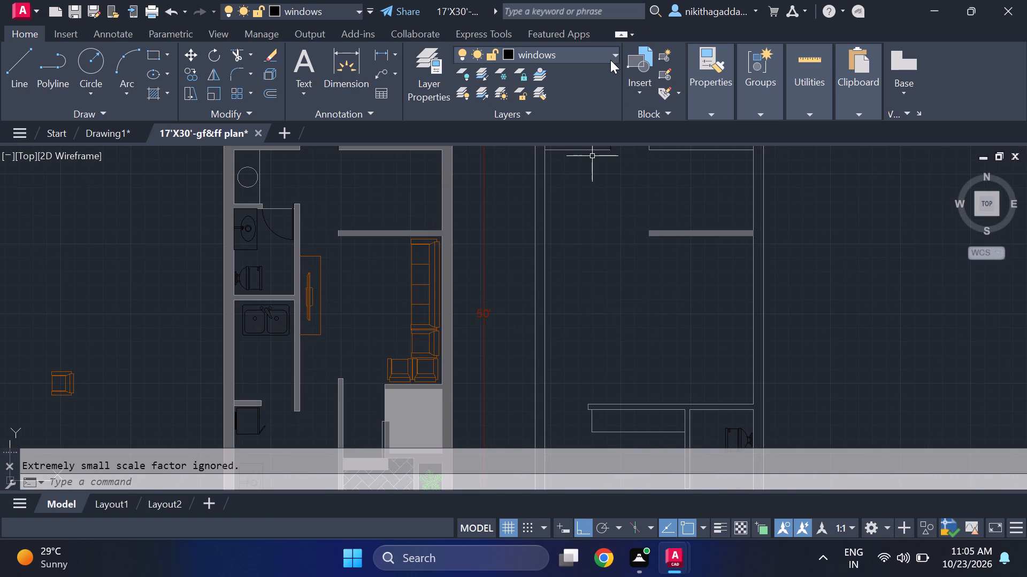
click(610, 60)
click(583, 191)
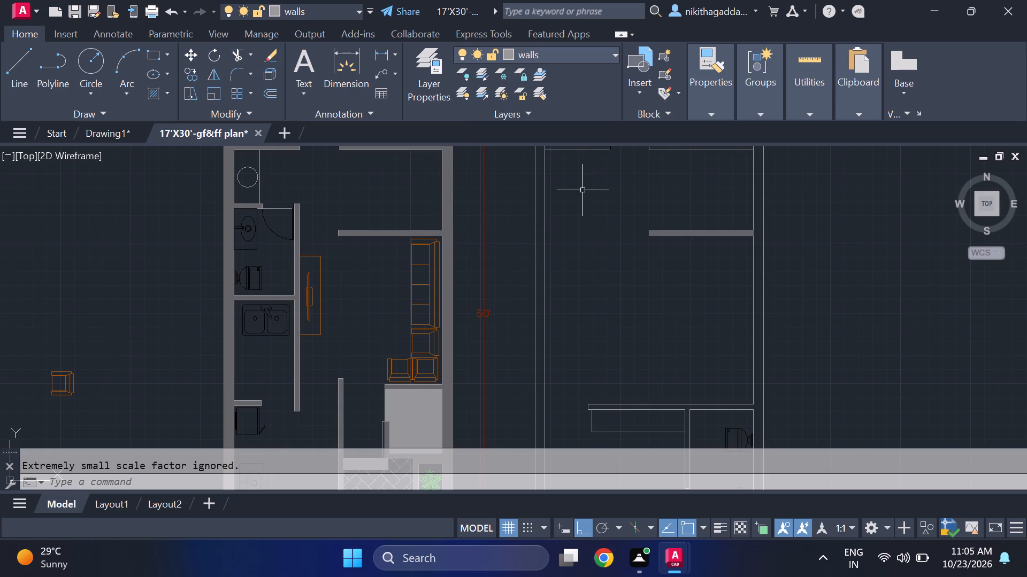
Draw a vertical wall line from the filled middle partition's free end down to the upper face of the lower bedroom's top partition.
key(l)
key(Return)
middle_drag(575, 374, 542, 362)
middle_drag(540, 362, 532, 359)
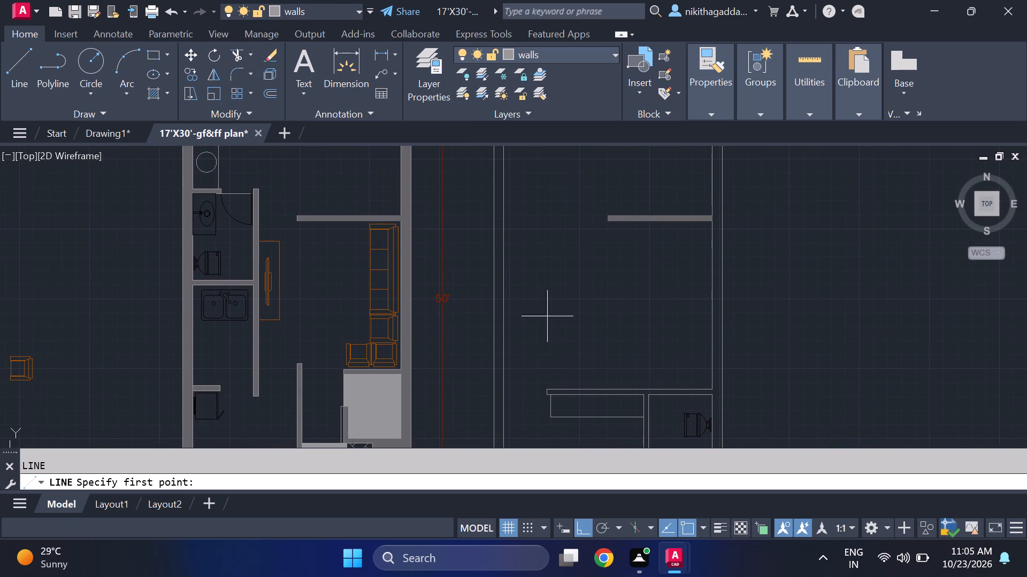
scroll(593, 246, up, 1)
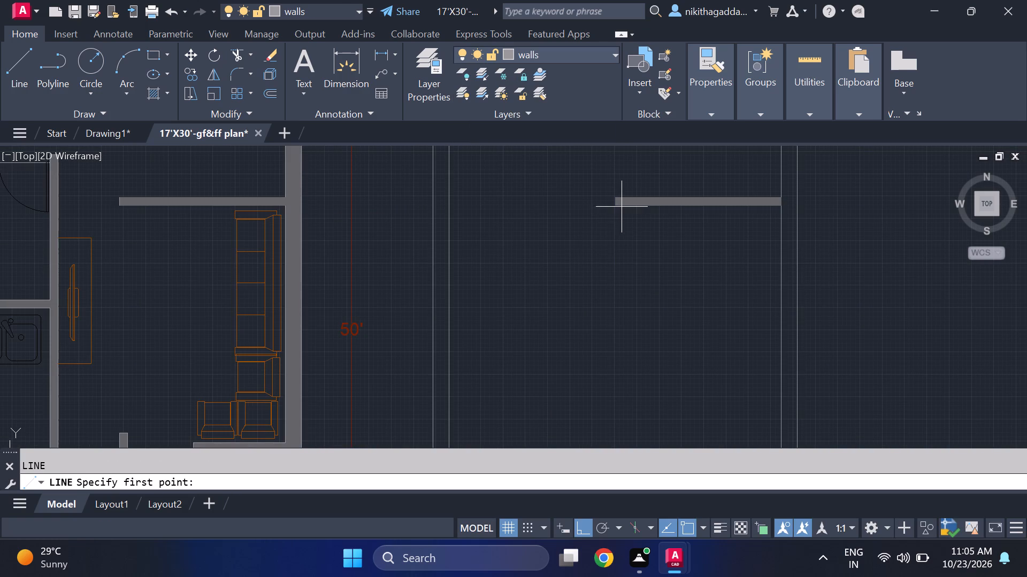
scroll(620, 209, up, 2)
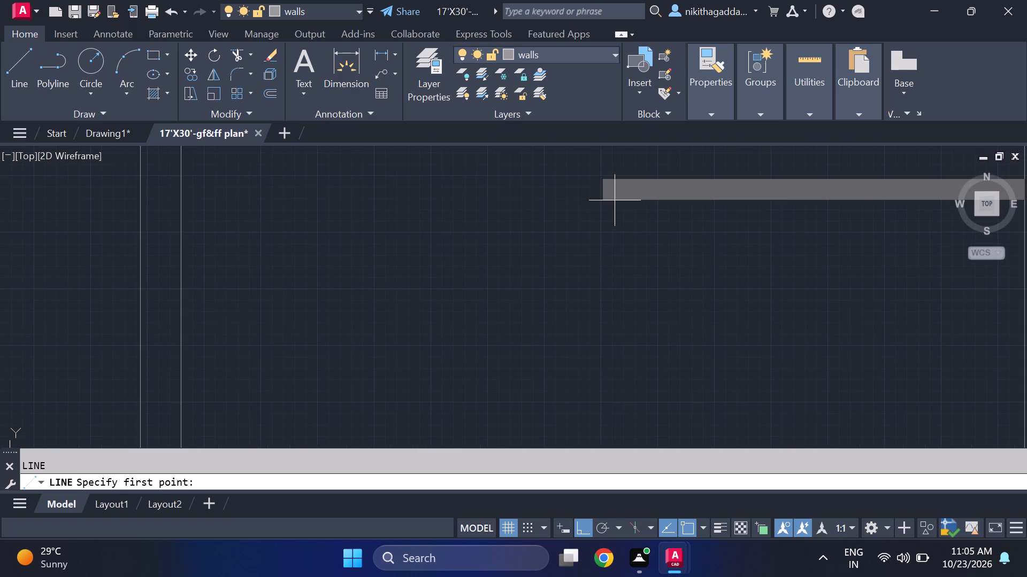
scroll(615, 200, up, 2)
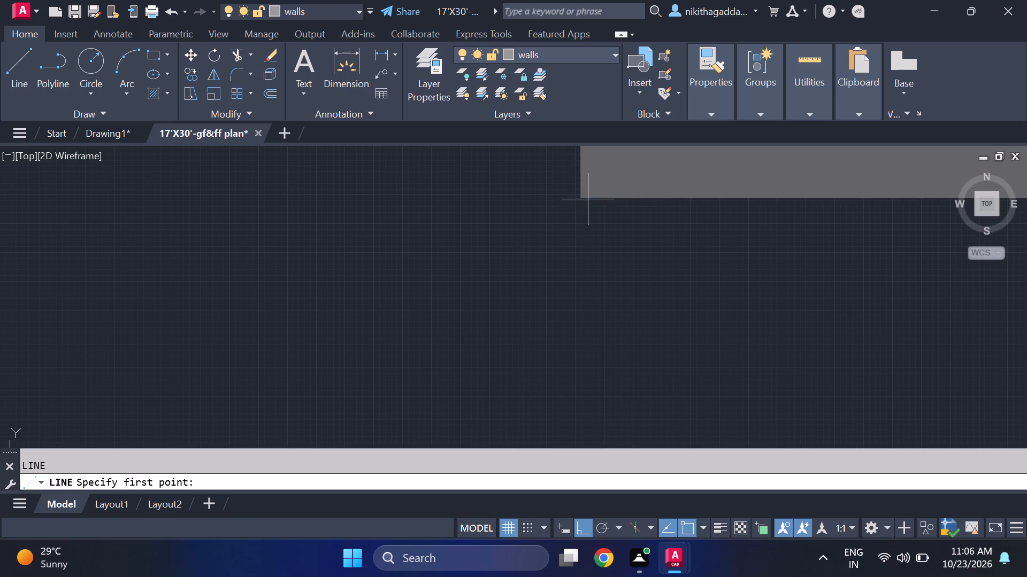
click(587, 198)
scroll(596, 333, down, 3)
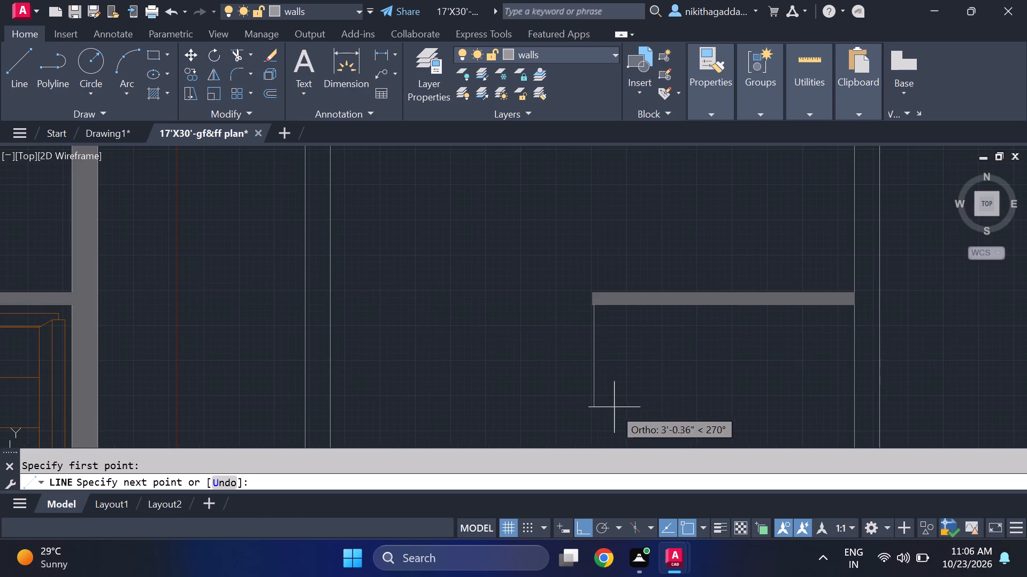
middle_drag(615, 409, 580, 223)
middle_drag(565, 387, 554, 363)
scroll(561, 320, down, 2)
scroll(556, 387, up, 2)
click(556, 402)
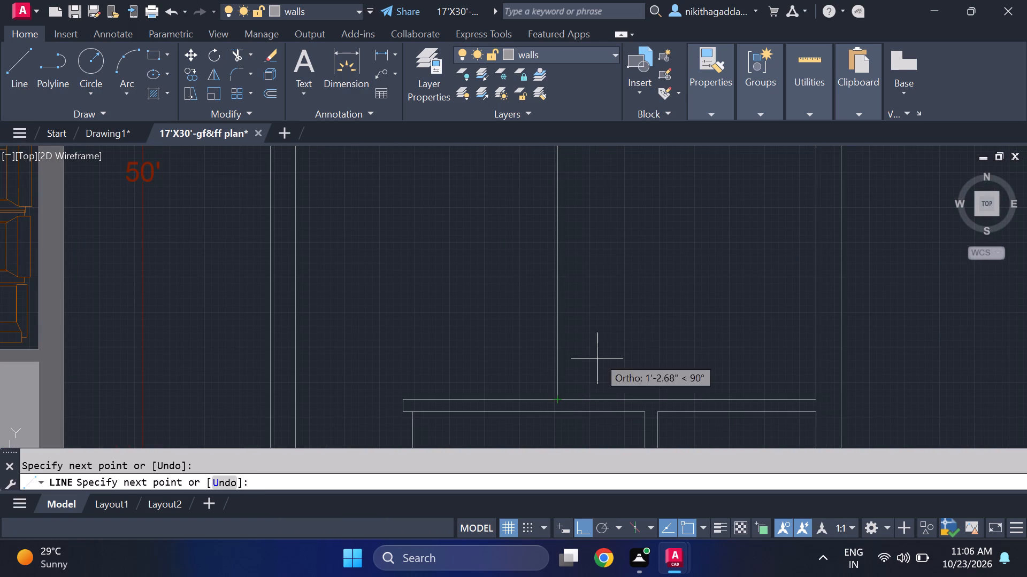
scroll(625, 329, down, 4)
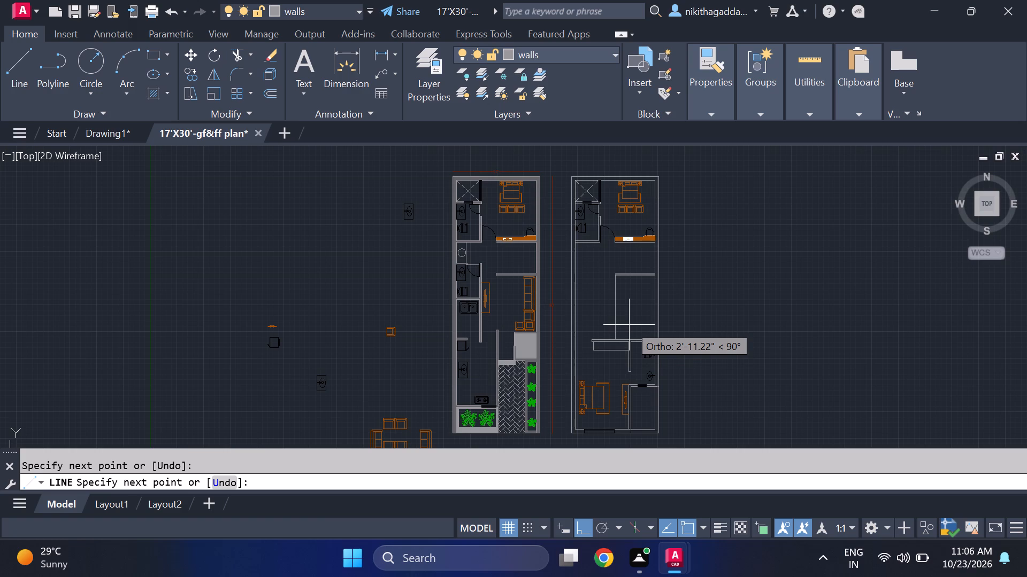
key(Escape)
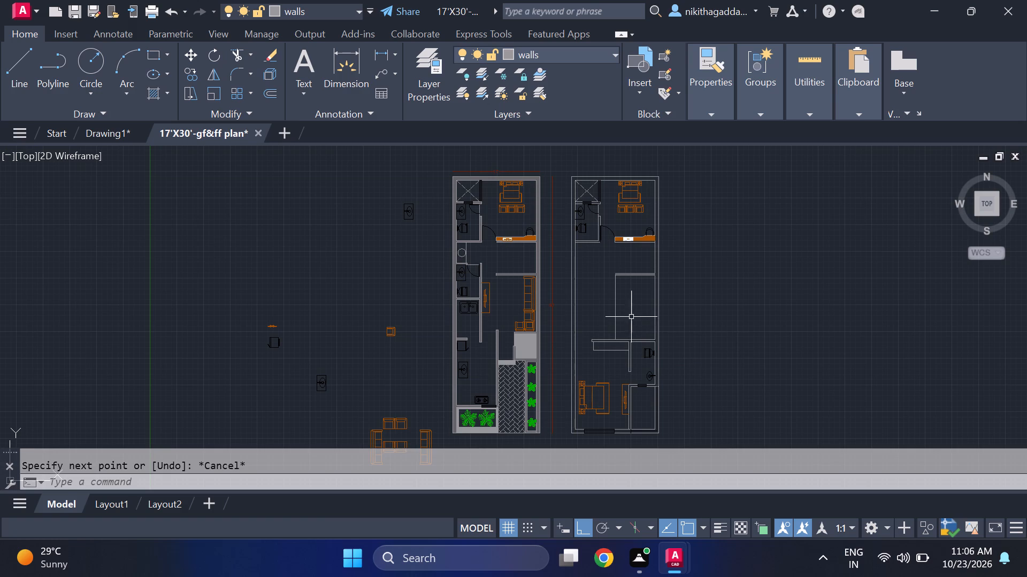
Move the vertical wall line below the filled middle partition about 0.7" to the right, keeping it horizontal to its original position.
scroll(624, 272, up, 2)
click(612, 300)
click(590, 327)
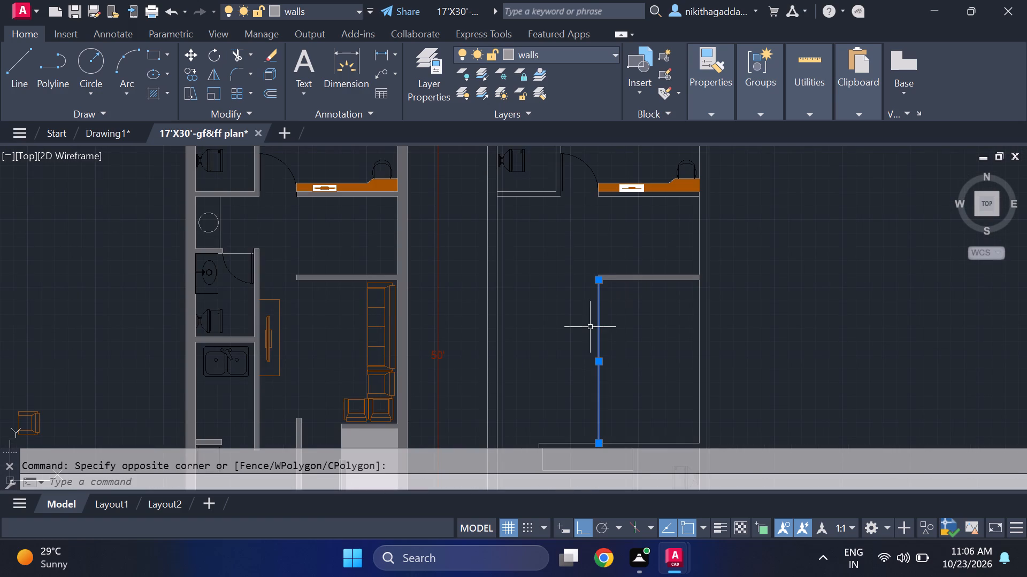
key(m)
key(Return)
scroll(612, 270, up, 4)
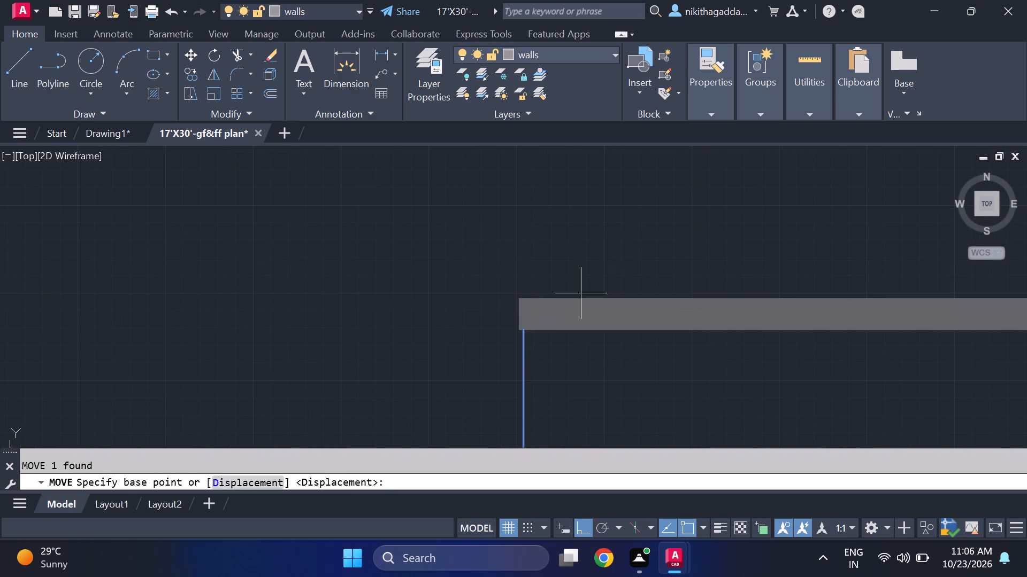
scroll(533, 326, up, 2)
click(512, 334)
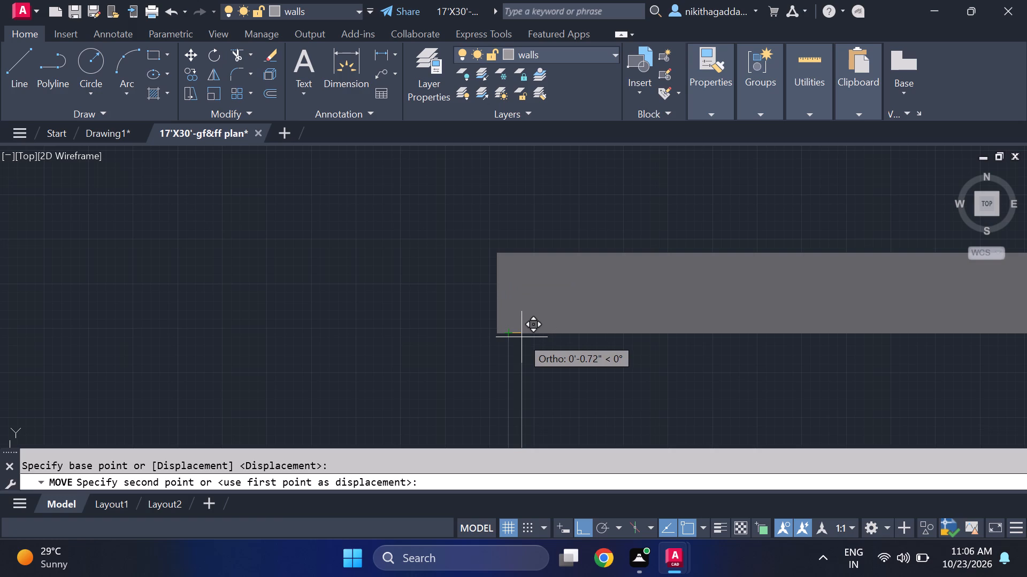
click(523, 335)
scroll(565, 284, down, 4)
scroll(485, 319, down, 3)
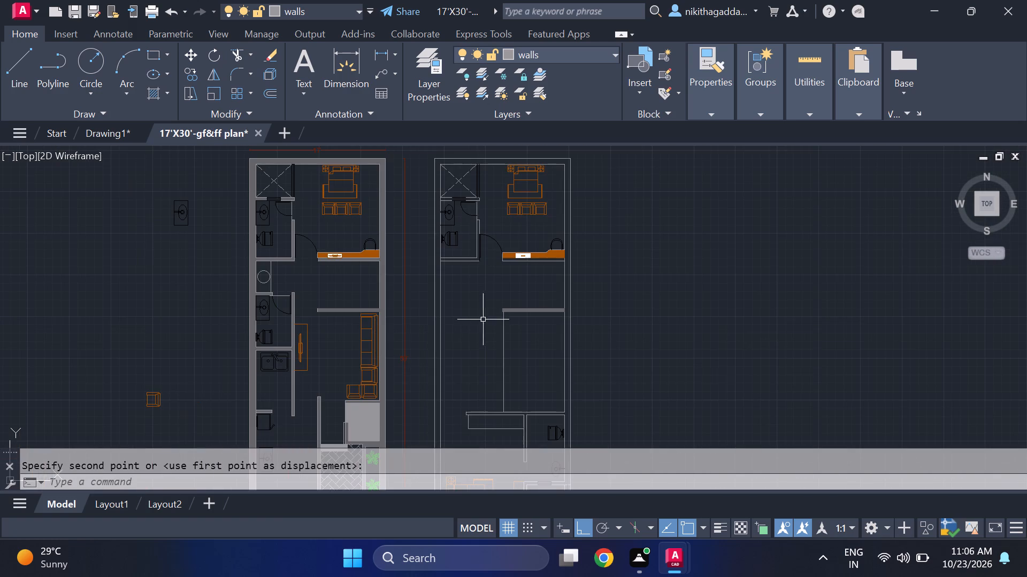
Move the left long sofa from the spare furniture beside the plans to the second floor hall's left wall, below the upper bathroom.
middle_drag(473, 327, 626, 324)
middle_drag(627, 324, 680, 363)
middle_drag(683, 367, 663, 357)
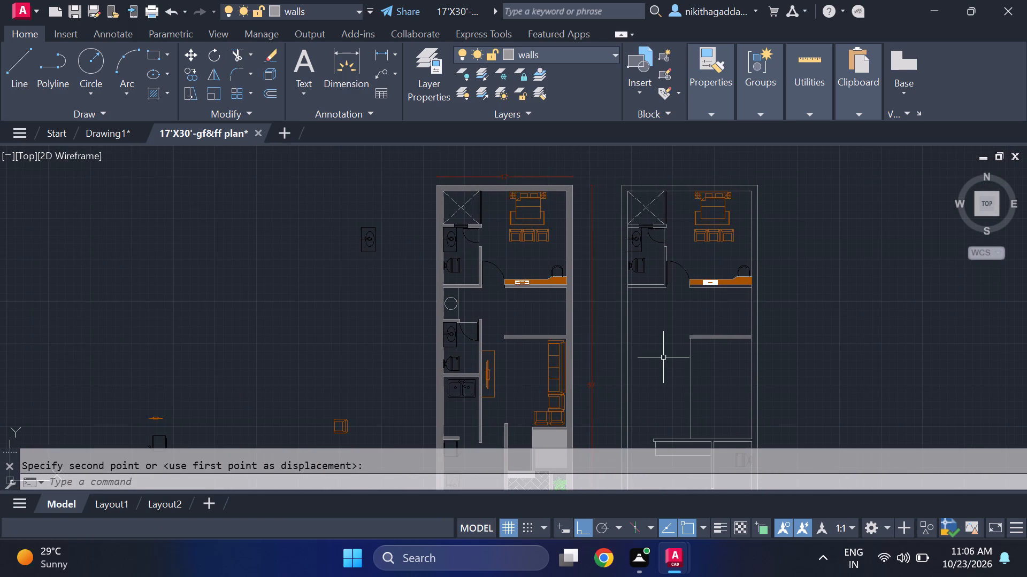
middle_drag(664, 357, 699, 368)
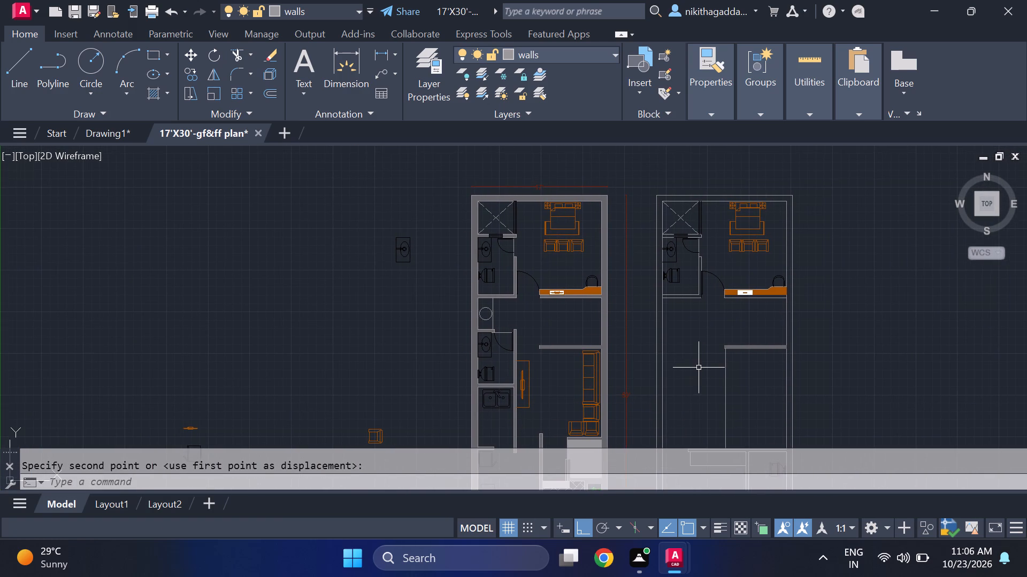
middle_drag(535, 354, 607, 355)
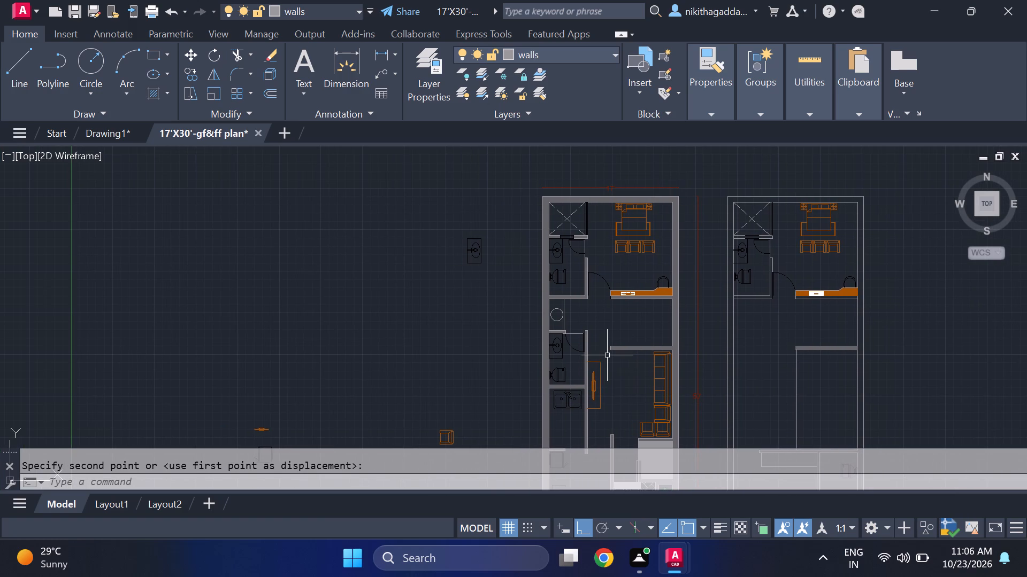
middle_drag(607, 355, 633, 329)
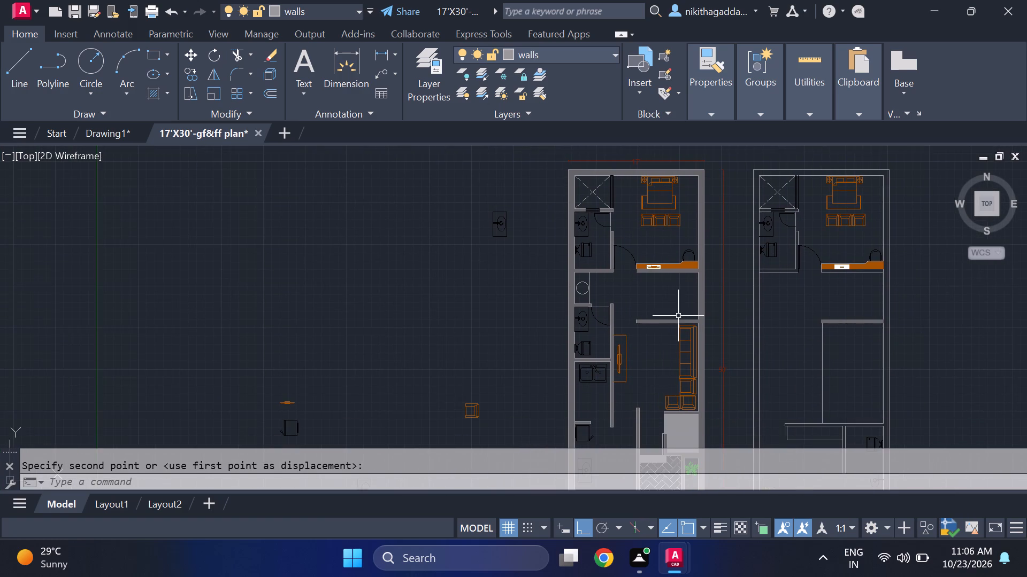
scroll(538, 365, down, 2)
middle_drag(522, 400, 533, 300)
scroll(522, 362, up, 3)
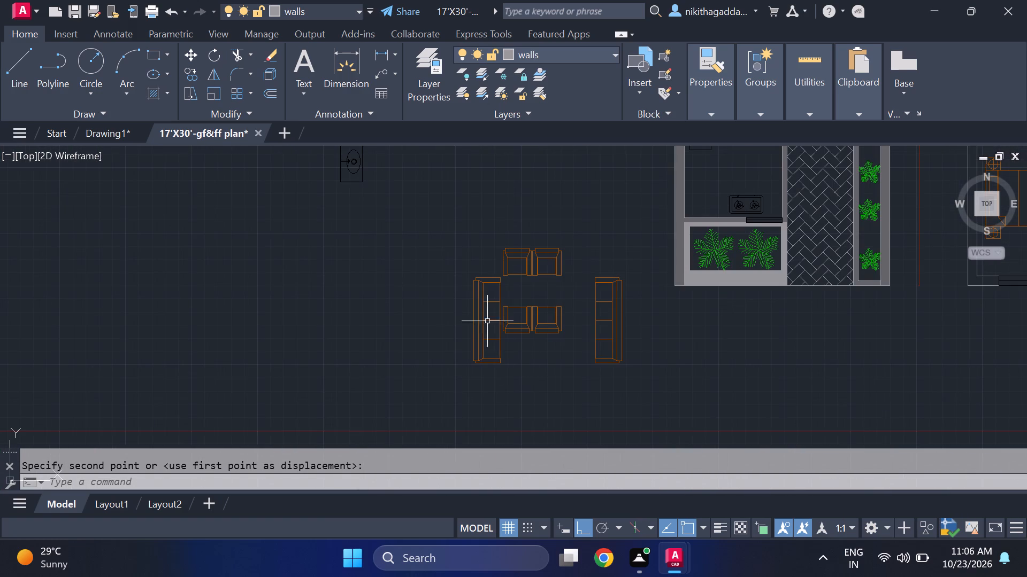
click(496, 290)
click(449, 333)
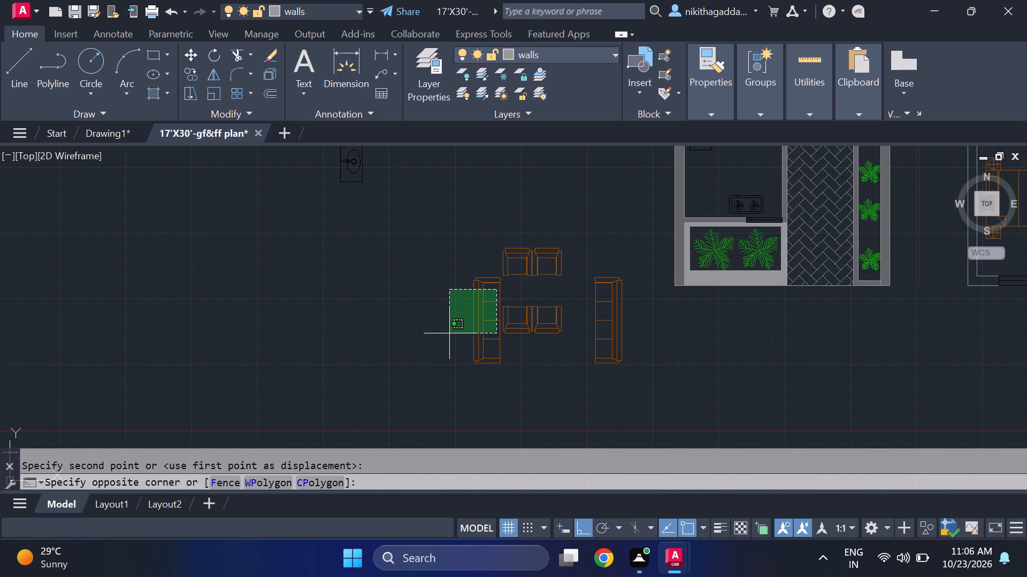
key(m)
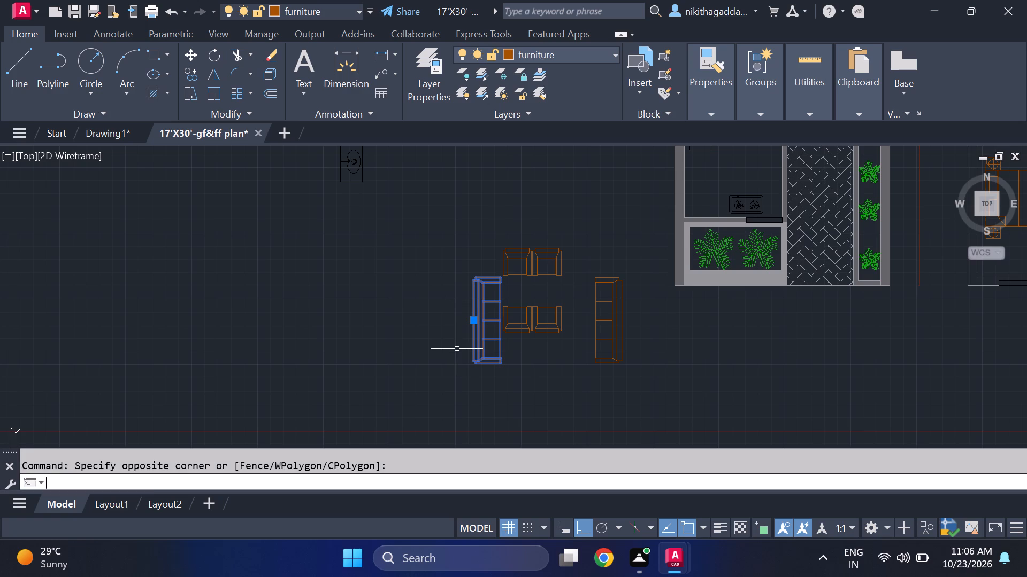
key(Return)
click(474, 358)
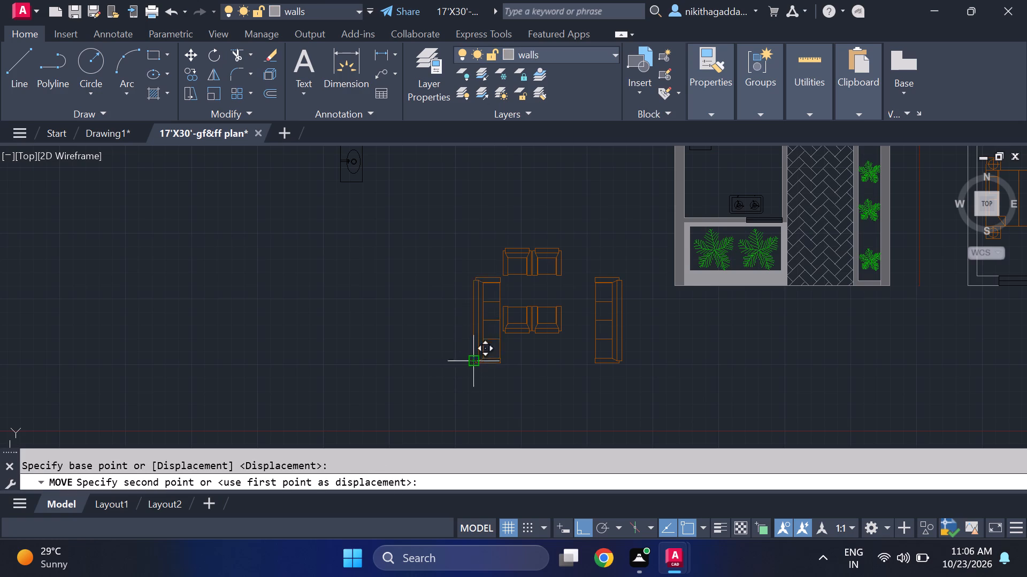
middle_drag(580, 264, 400, 375)
key(F8)
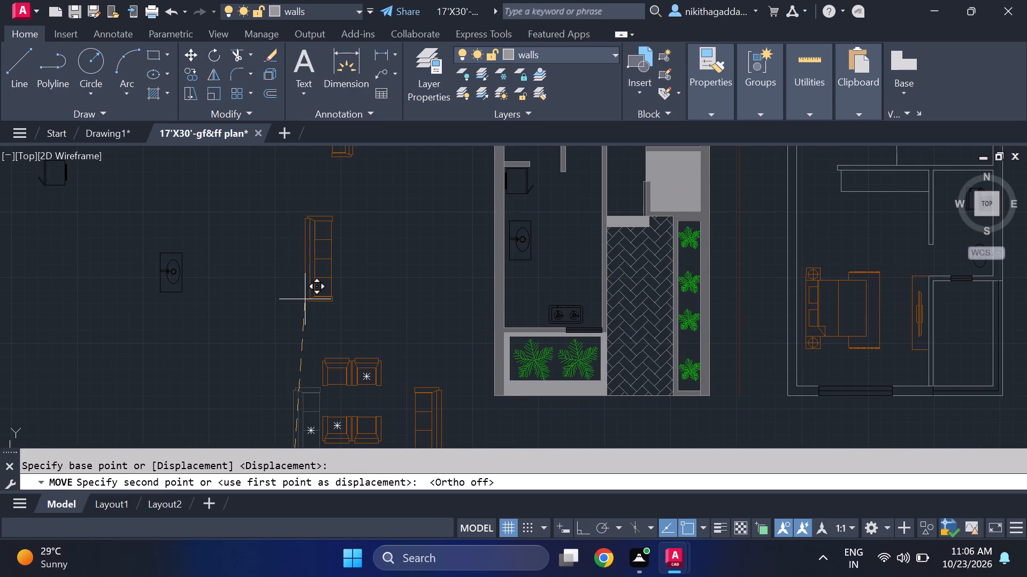
scroll(341, 345, down, 2)
middle_drag(351, 348, 224, 434)
scroll(436, 296, up, 3)
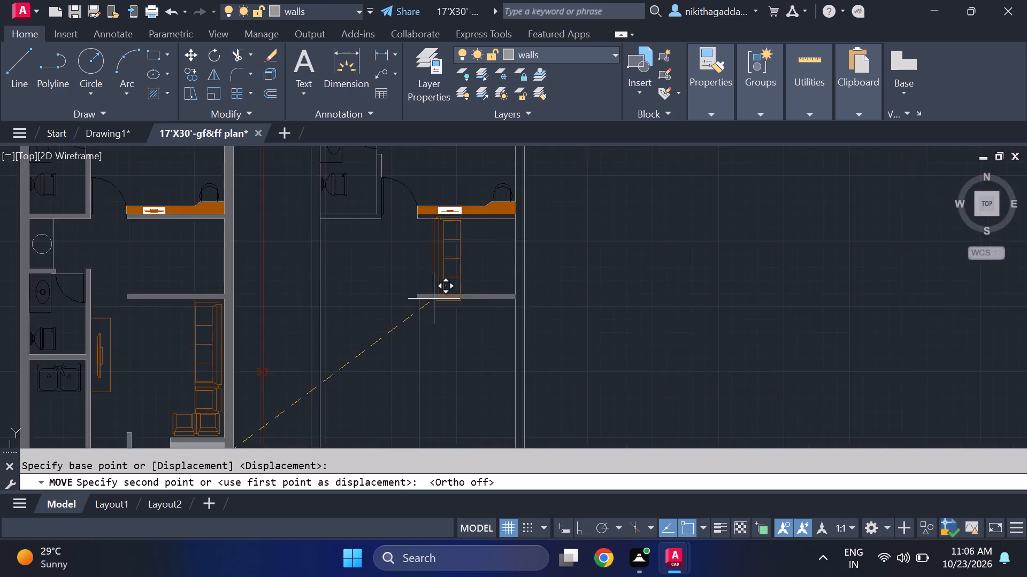
middle_drag(338, 344, 495, 314)
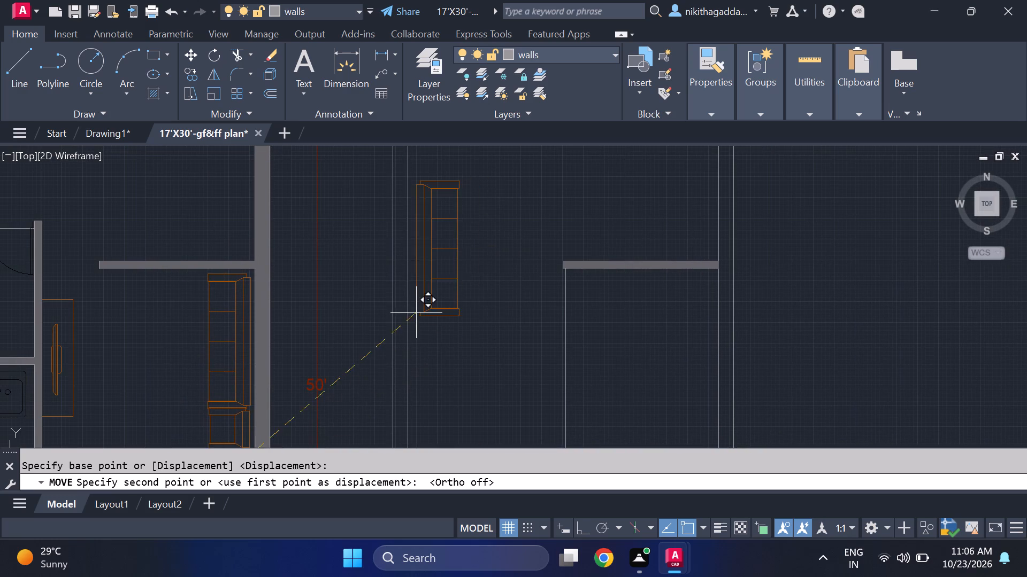
middle_drag(419, 319, 446, 397)
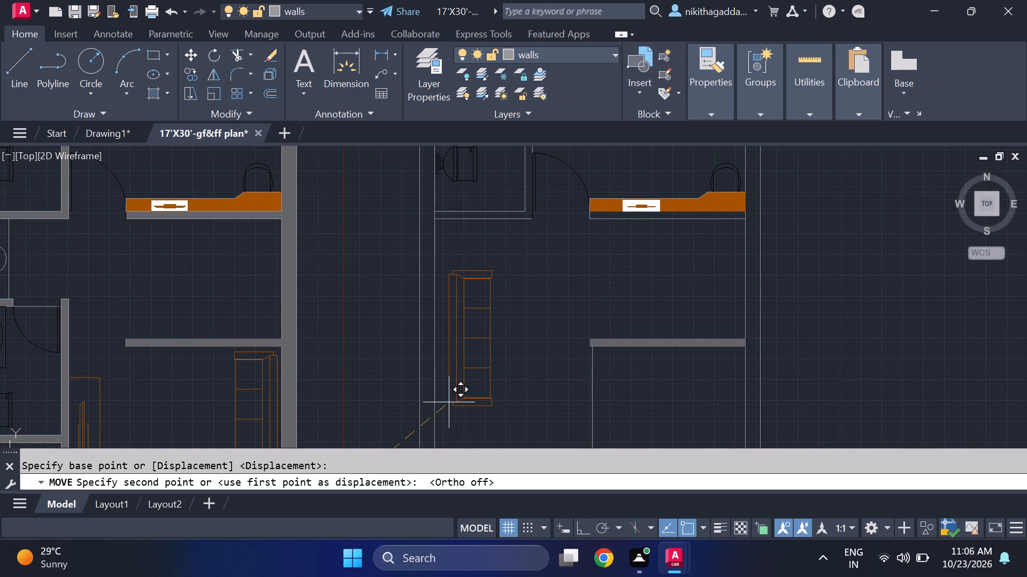
scroll(449, 402, up, 2)
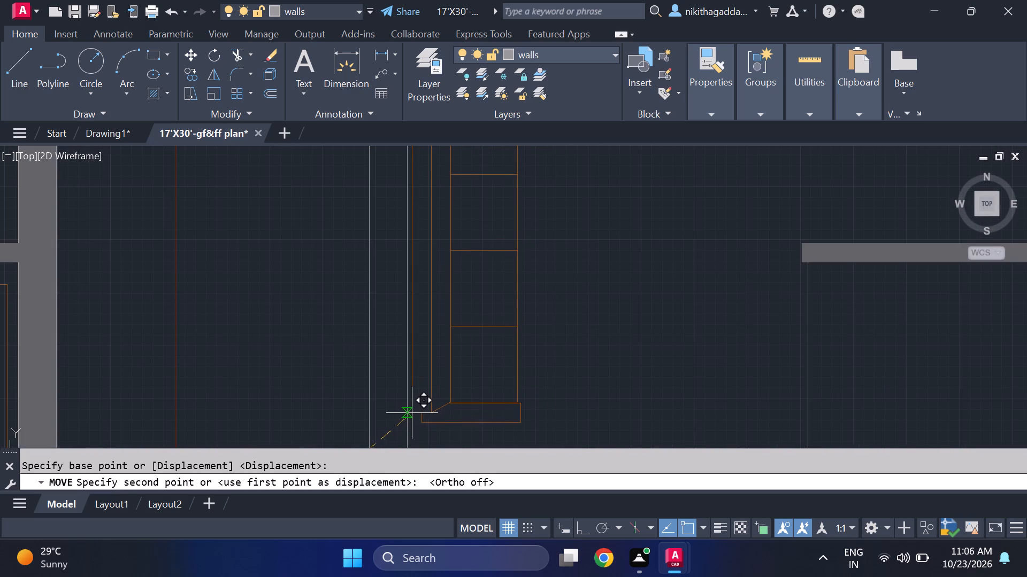
click(416, 415)
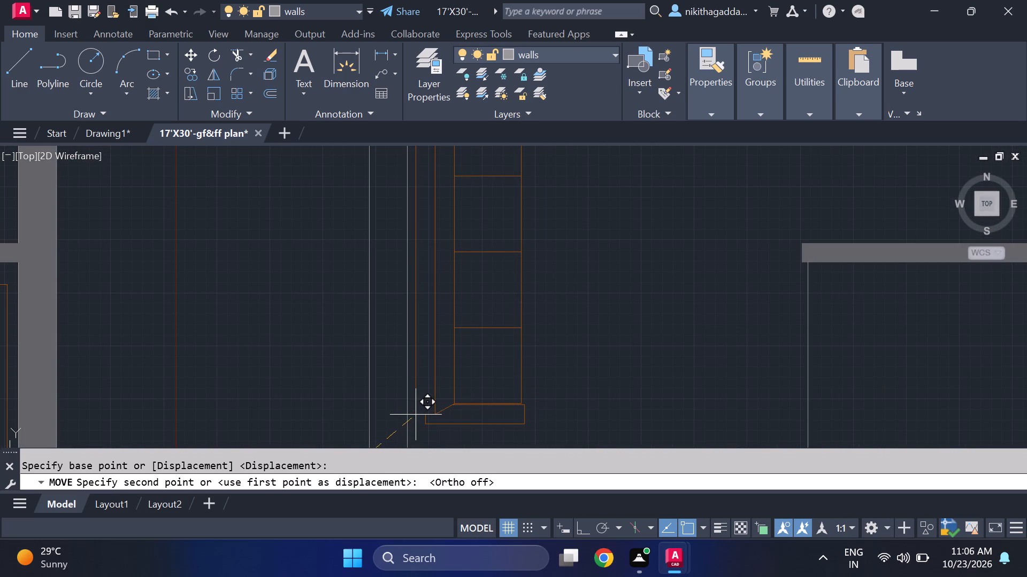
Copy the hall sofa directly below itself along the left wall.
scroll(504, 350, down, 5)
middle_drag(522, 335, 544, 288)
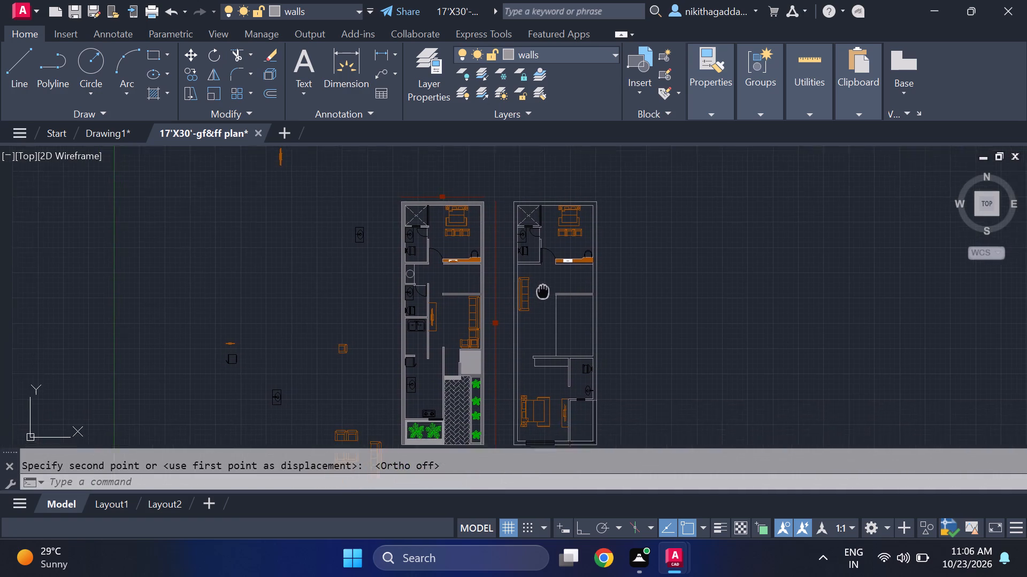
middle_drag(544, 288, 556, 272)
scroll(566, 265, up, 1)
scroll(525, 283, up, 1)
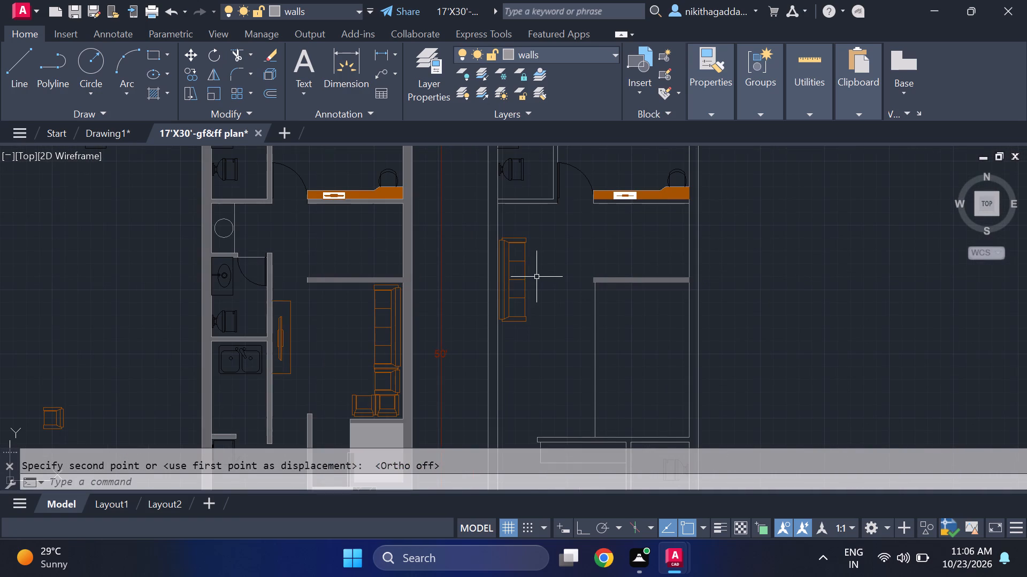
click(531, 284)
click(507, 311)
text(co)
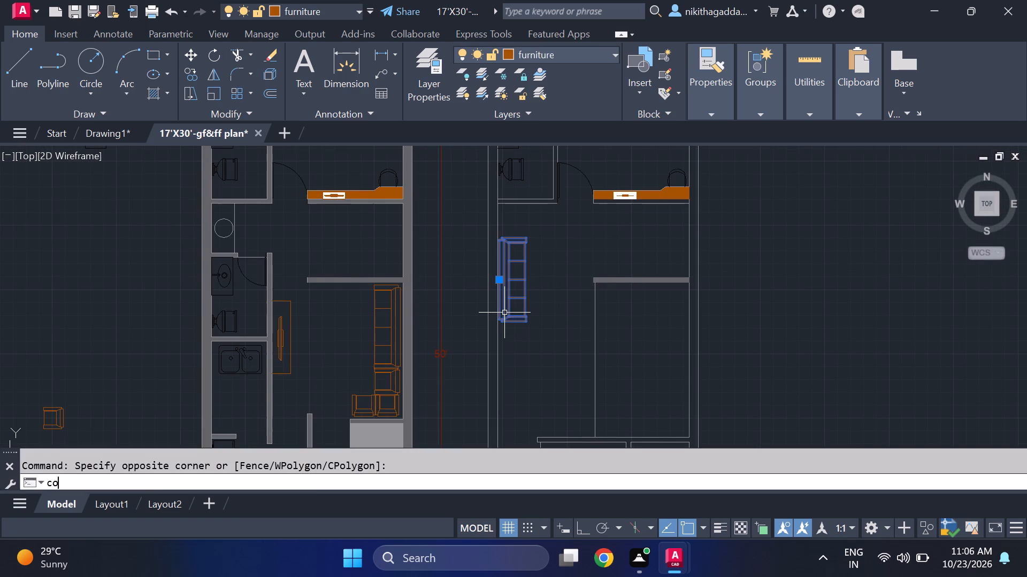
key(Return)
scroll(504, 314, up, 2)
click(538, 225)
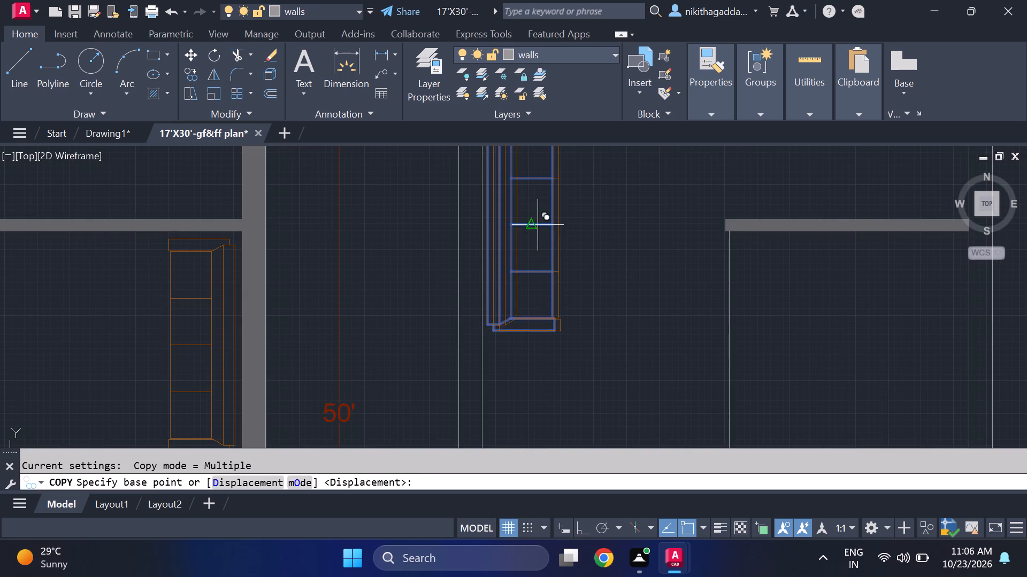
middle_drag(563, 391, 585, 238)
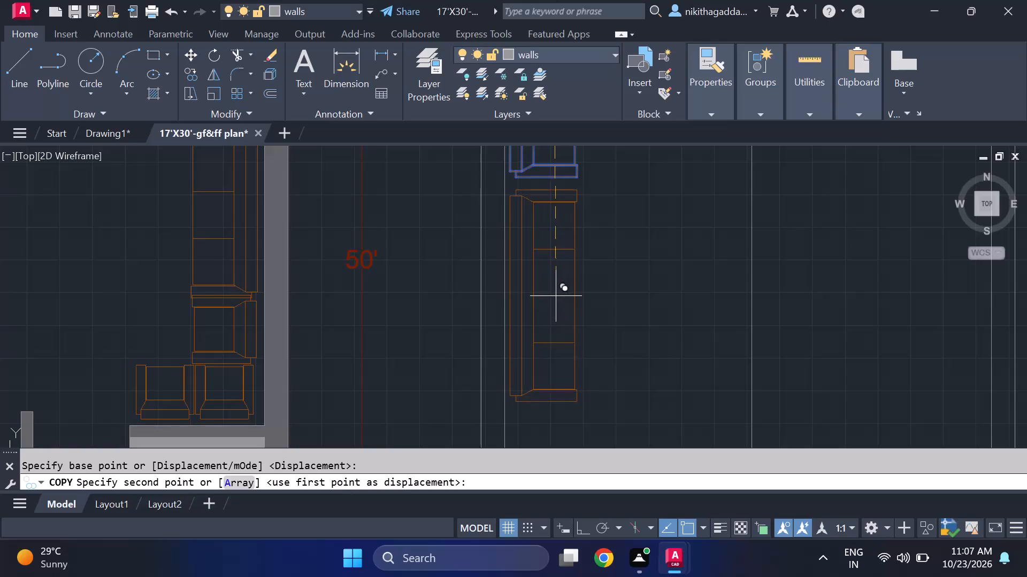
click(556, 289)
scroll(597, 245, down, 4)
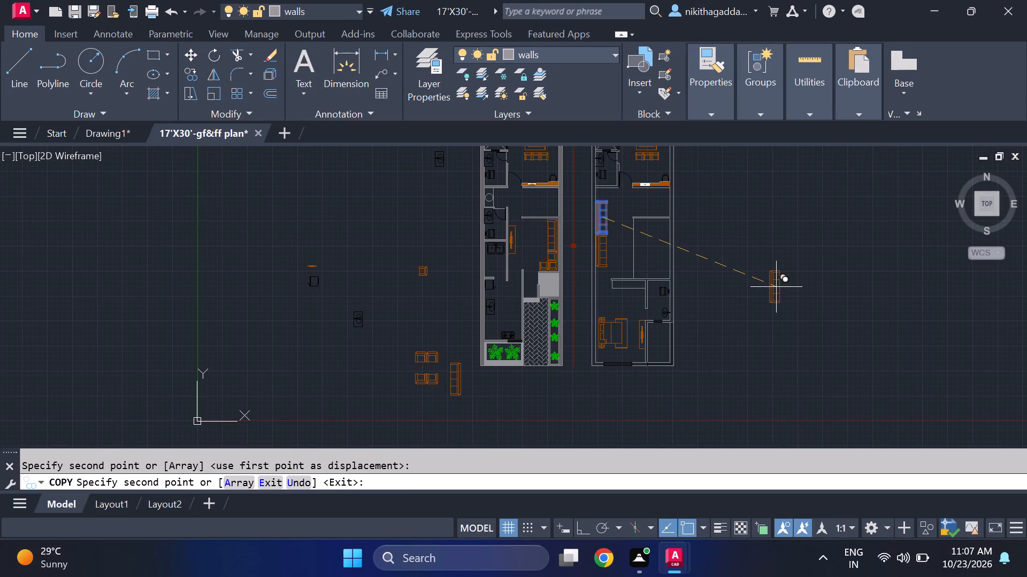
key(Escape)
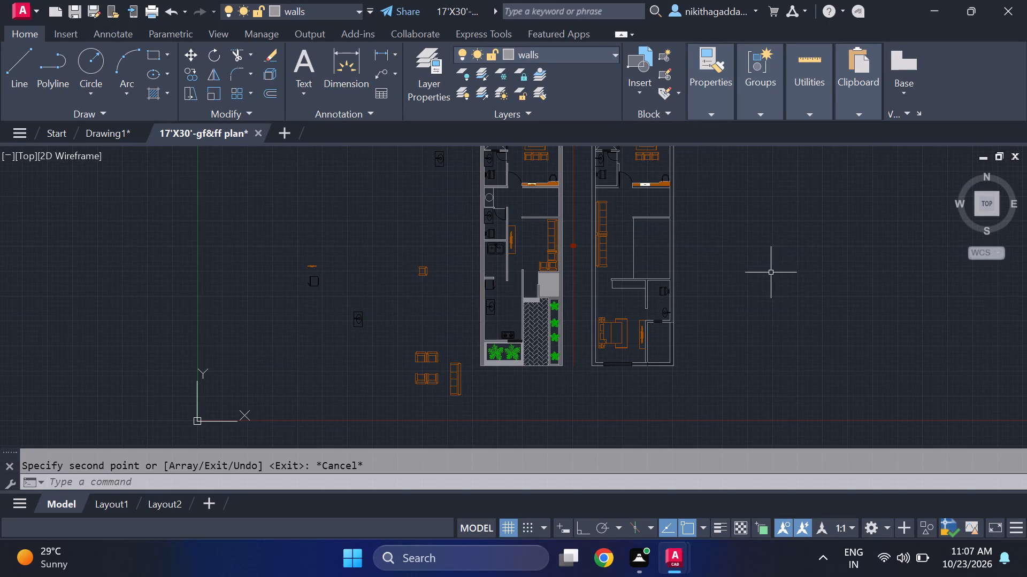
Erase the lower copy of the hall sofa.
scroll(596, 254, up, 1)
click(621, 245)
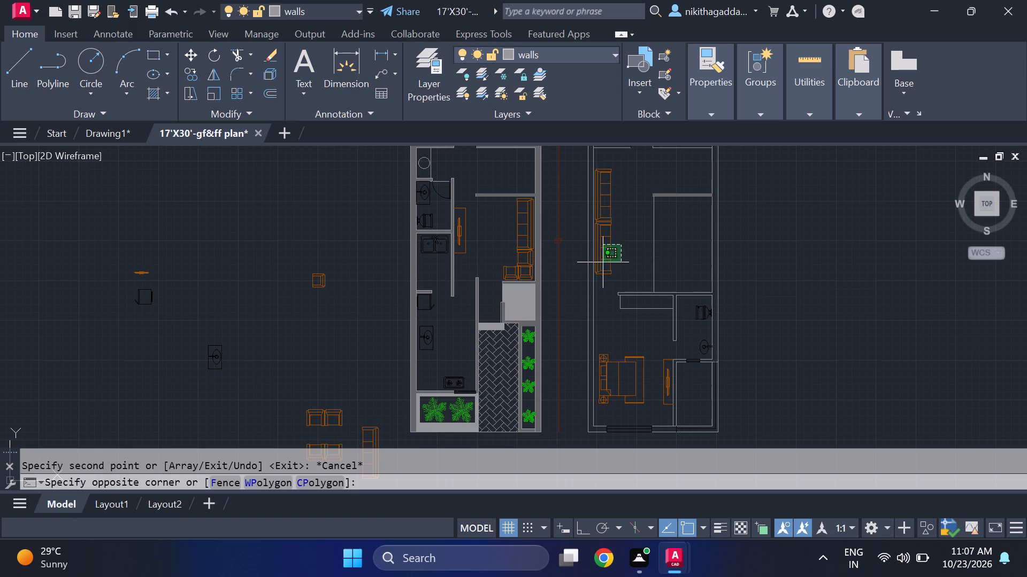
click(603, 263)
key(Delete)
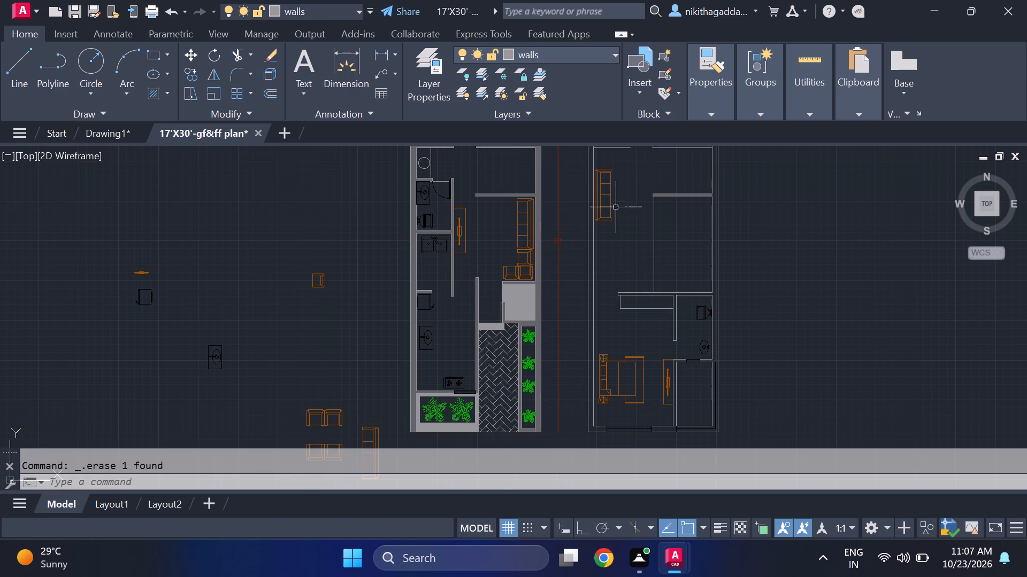
Scale up the remaining hall sofa from its upper-right corner, picking the scale distance freehand.
scroll(599, 206, up, 1)
middle_drag(598, 206, 617, 253)
scroll(641, 239, up, 1)
click(648, 234)
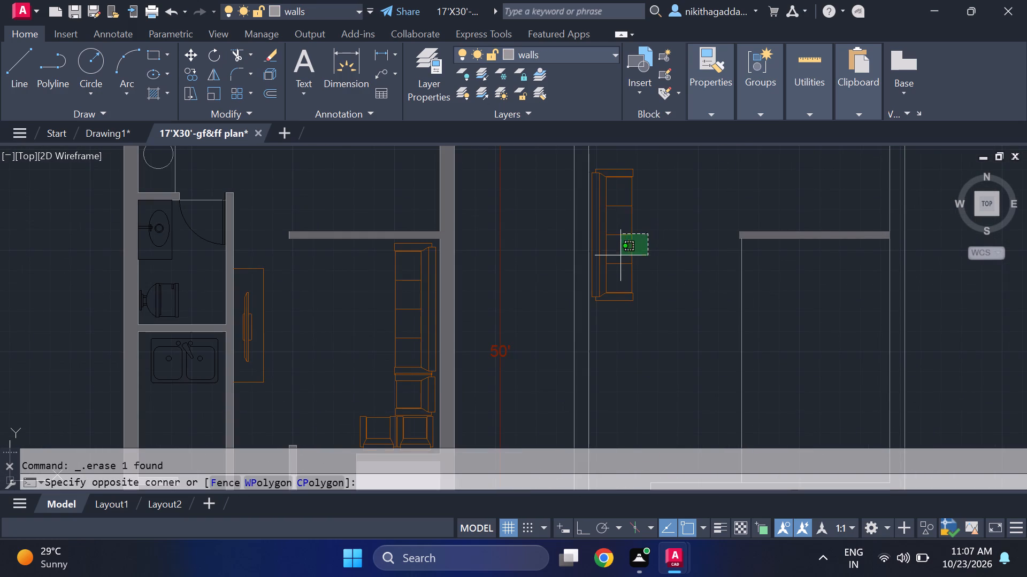
click(619, 256)
text(scale)
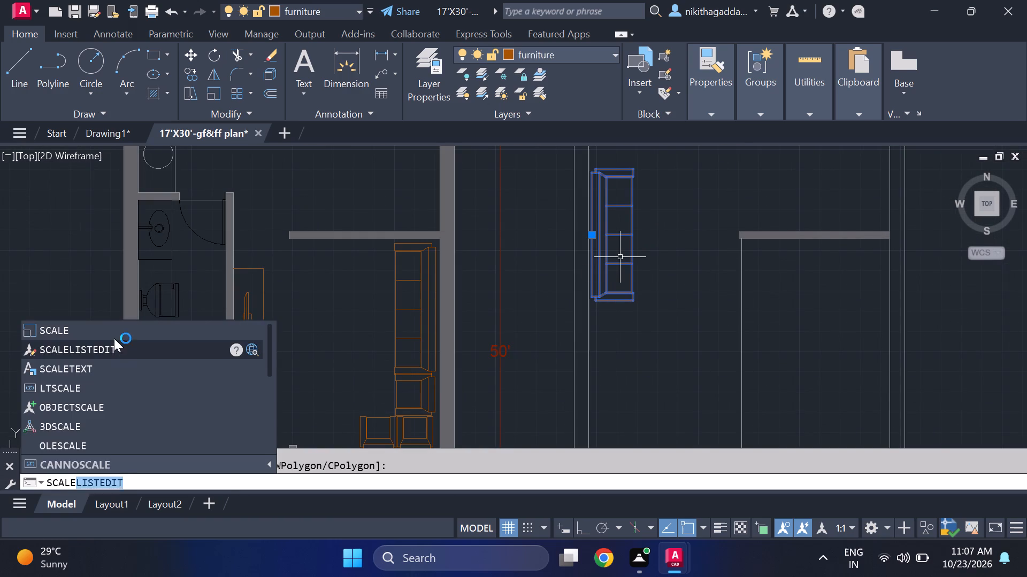
click(114, 337)
click(634, 168)
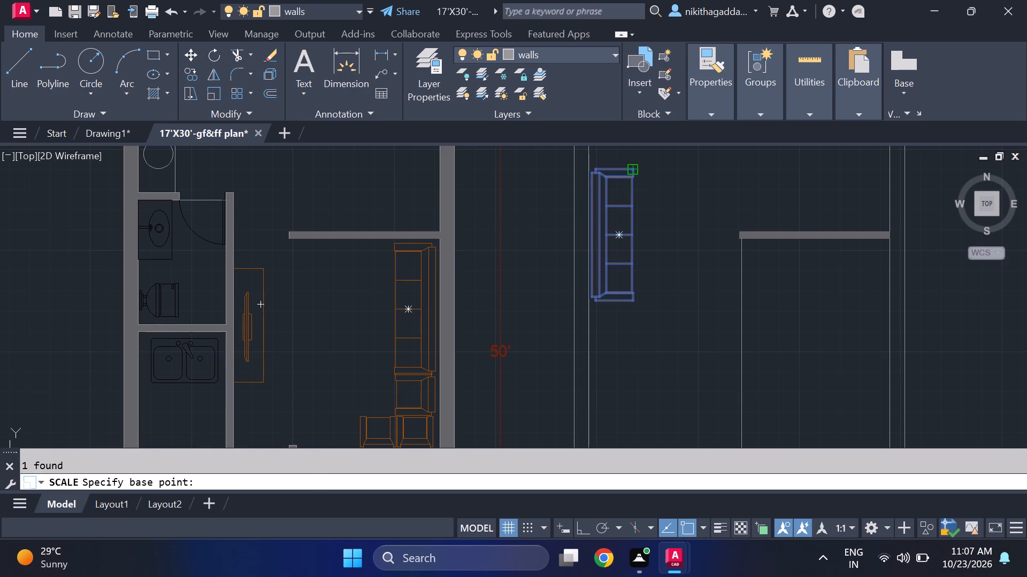
middle_drag(625, 187, 652, 239)
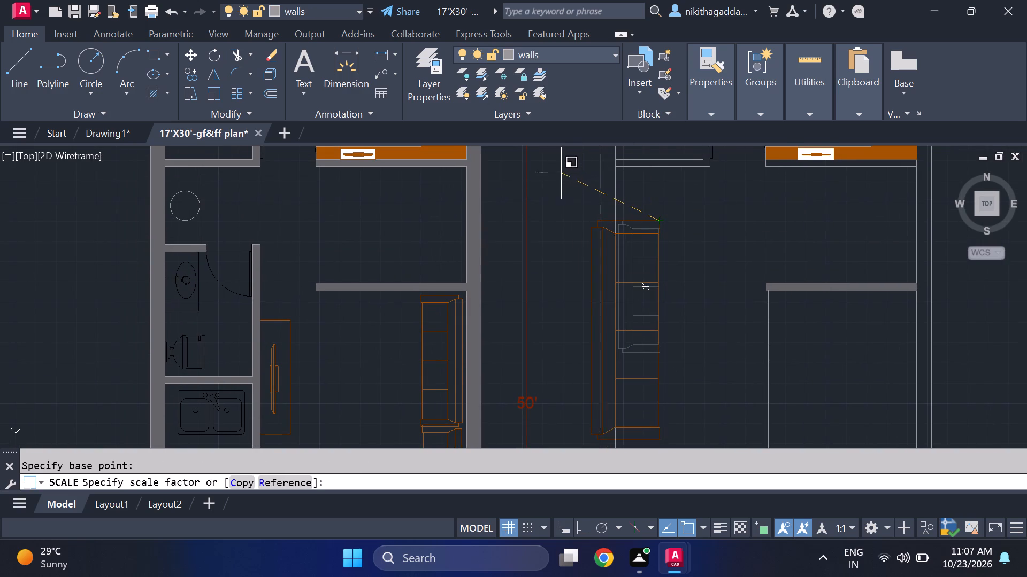
click(571, 177)
Move the enlarged sofa right so its back sits just inside the hall's left wall.
click(669, 228)
click(639, 268)
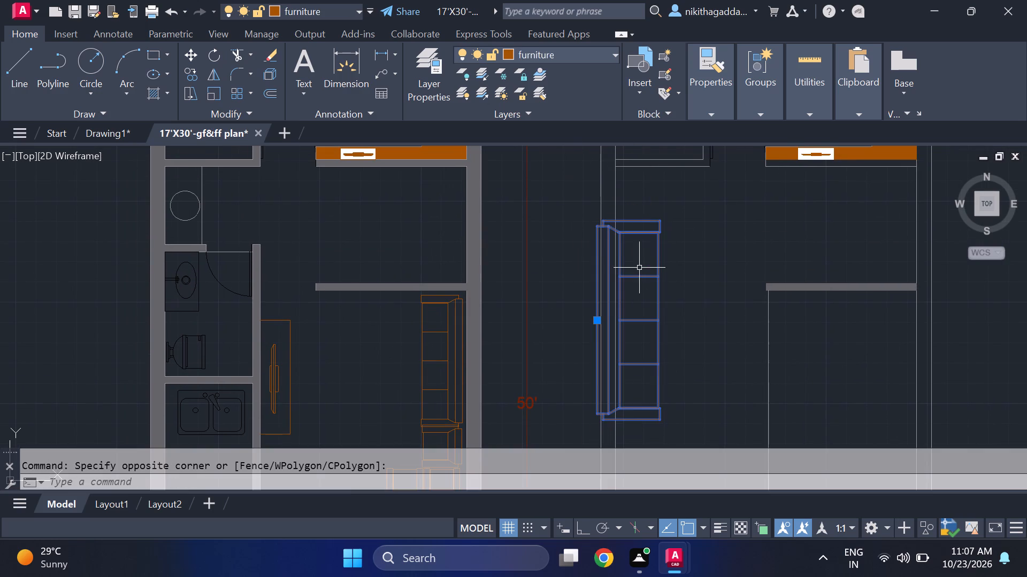
key(m)
key(Return)
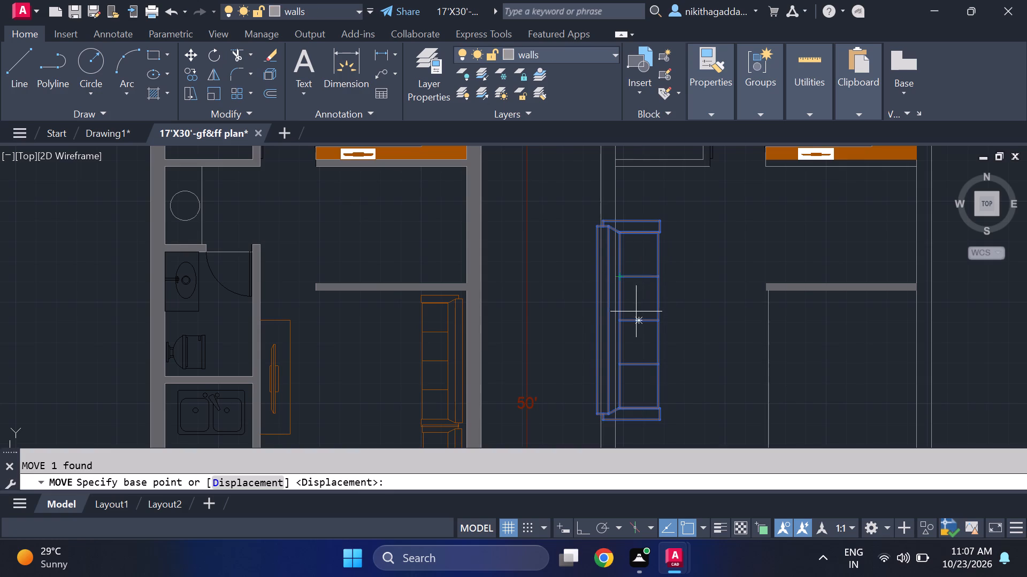
click(640, 323)
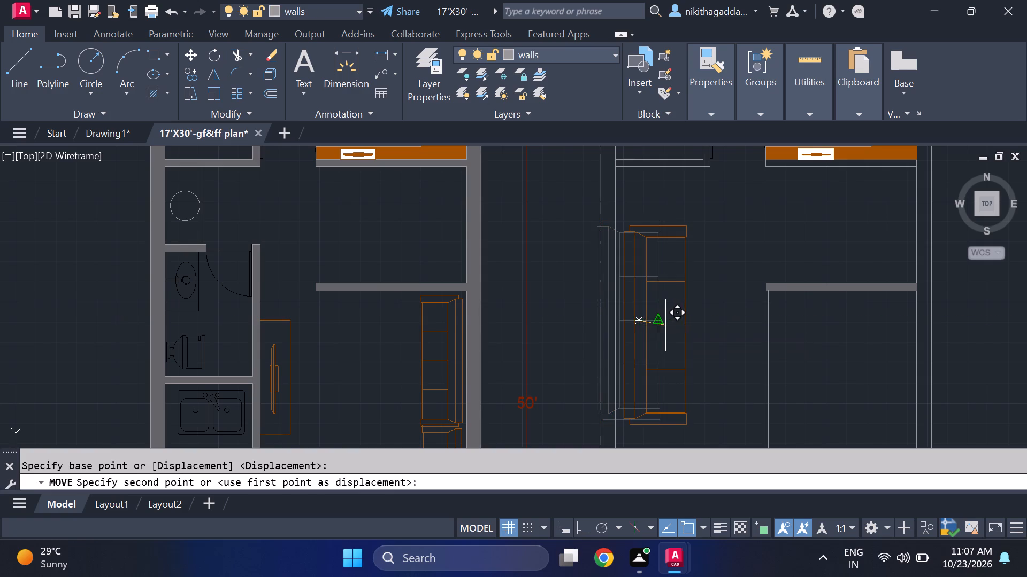
scroll(665, 325, up, 2)
click(658, 323)
scroll(673, 300, down, 5)
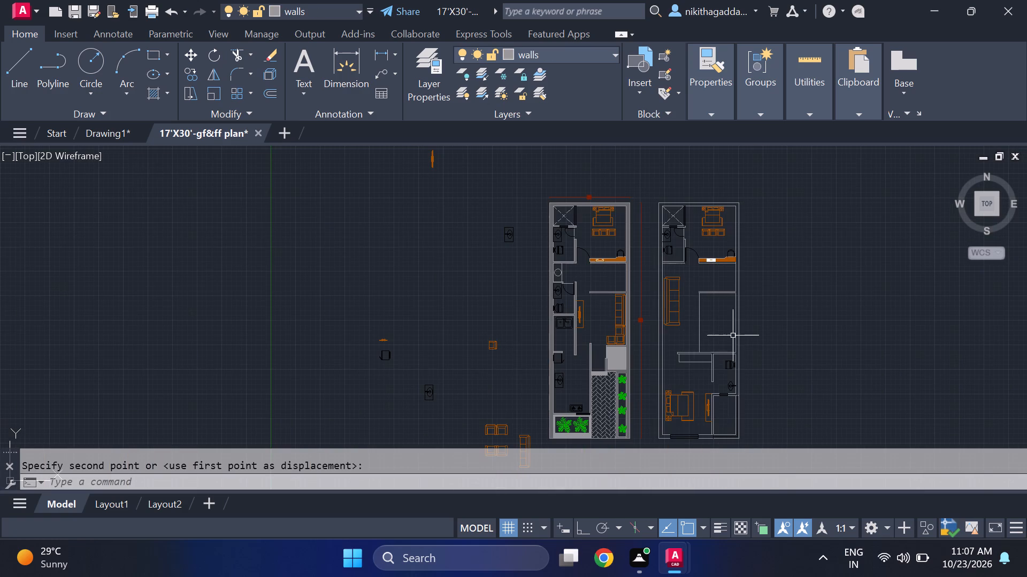
Make furniture the current layer for the hall's furniture.
middle_drag(715, 338, 716, 356)
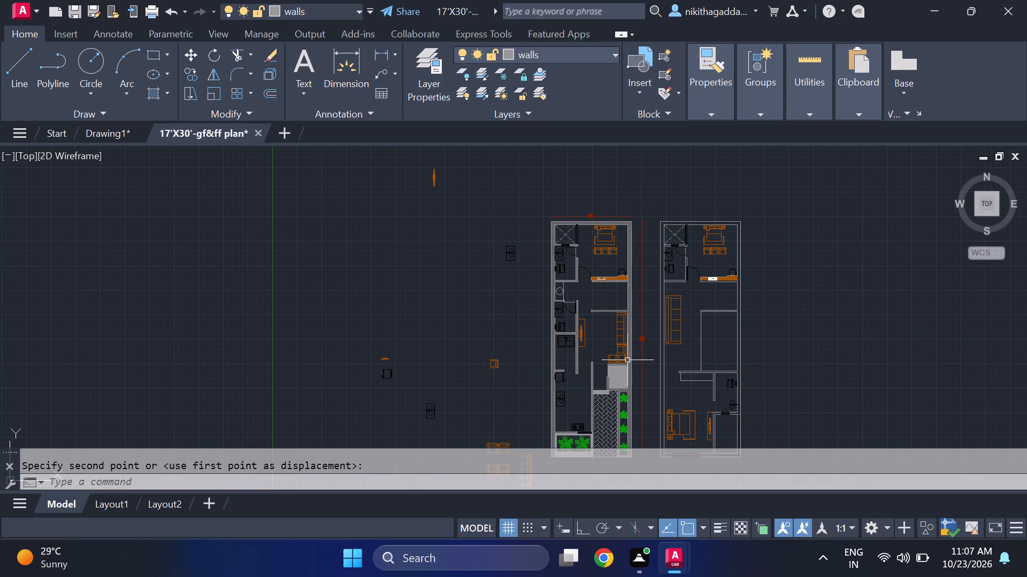
middle_drag(607, 341, 586, 300)
scroll(607, 341, up, 1)
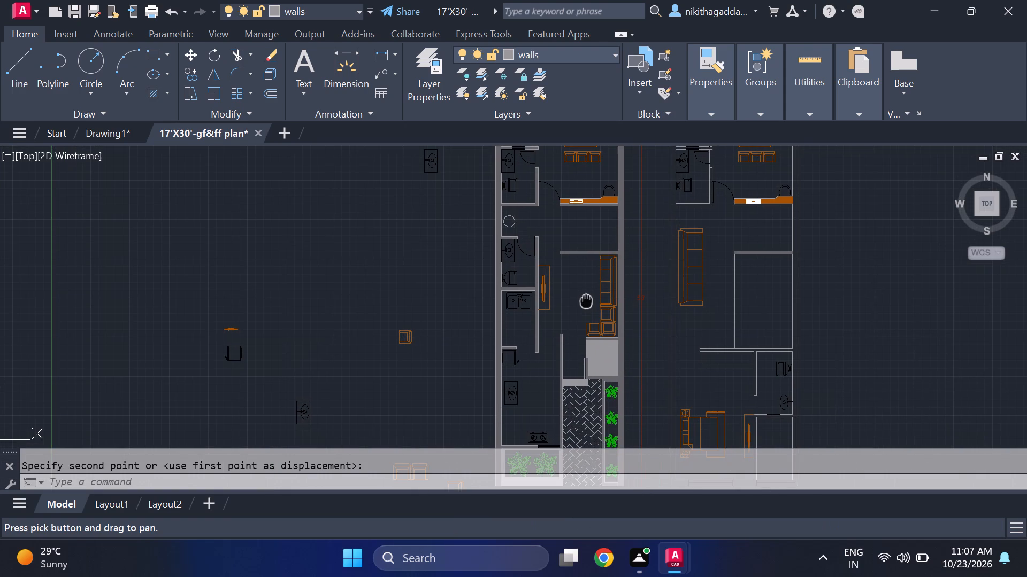
middle_drag(586, 300, 510, 296)
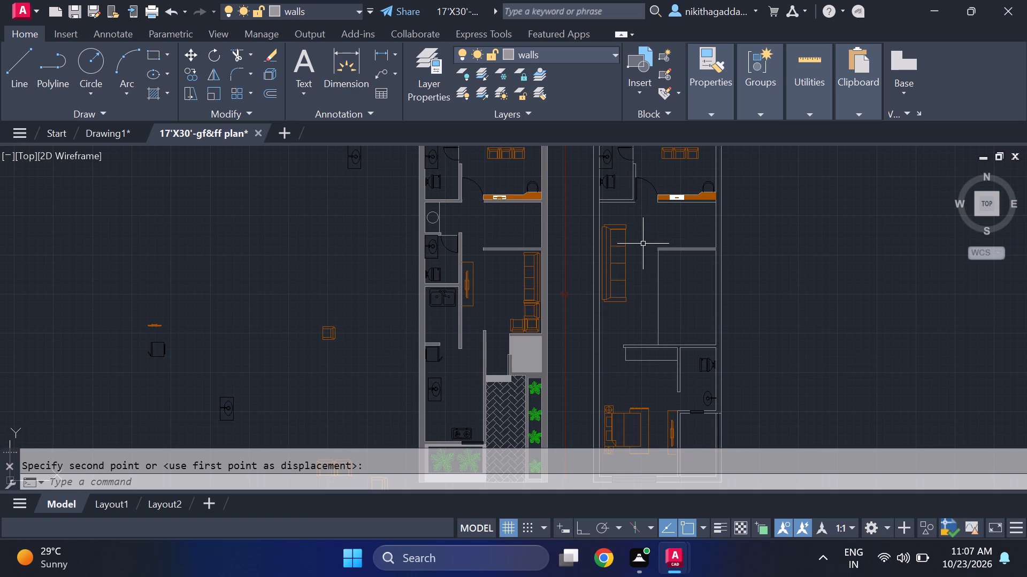
scroll(637, 258, down, 2)
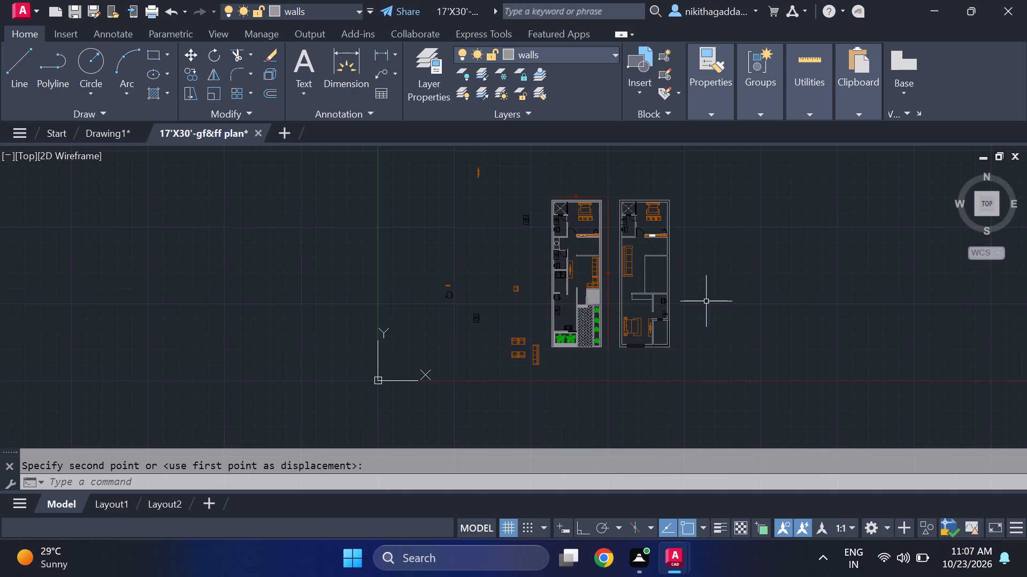
scroll(639, 264, up, 3)
middle_drag(648, 260, 643, 279)
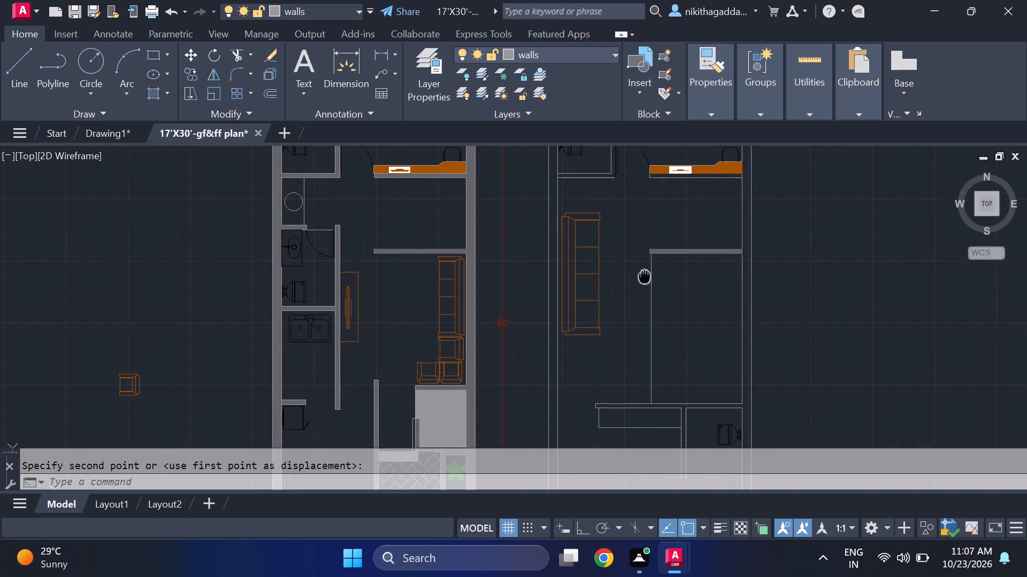
middle_drag(643, 279, 645, 307)
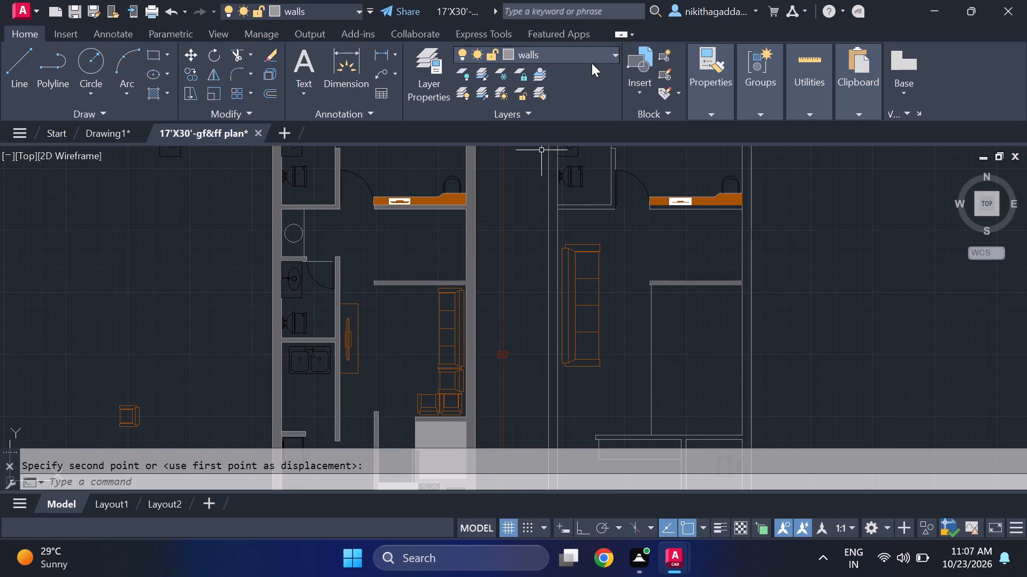
click(603, 51)
click(554, 132)
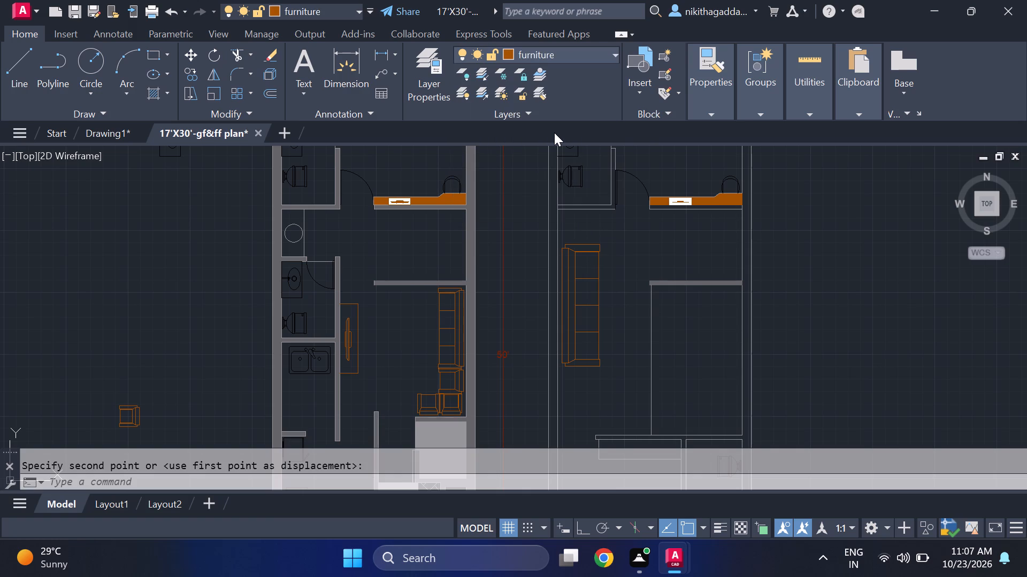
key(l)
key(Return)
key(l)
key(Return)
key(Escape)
Draw a small upright rectangular table about 1'-2" wide in front of the upper part of the hall sofa, using lines with ortho on.
key(l)
key(Return)
scroll(635, 244, up, 1)
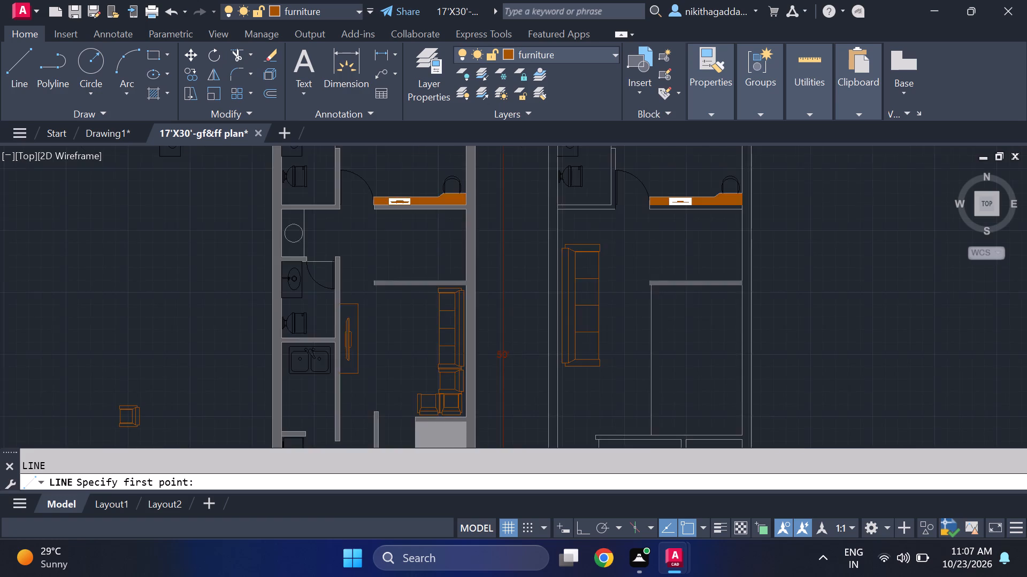
scroll(591, 271, up, 1)
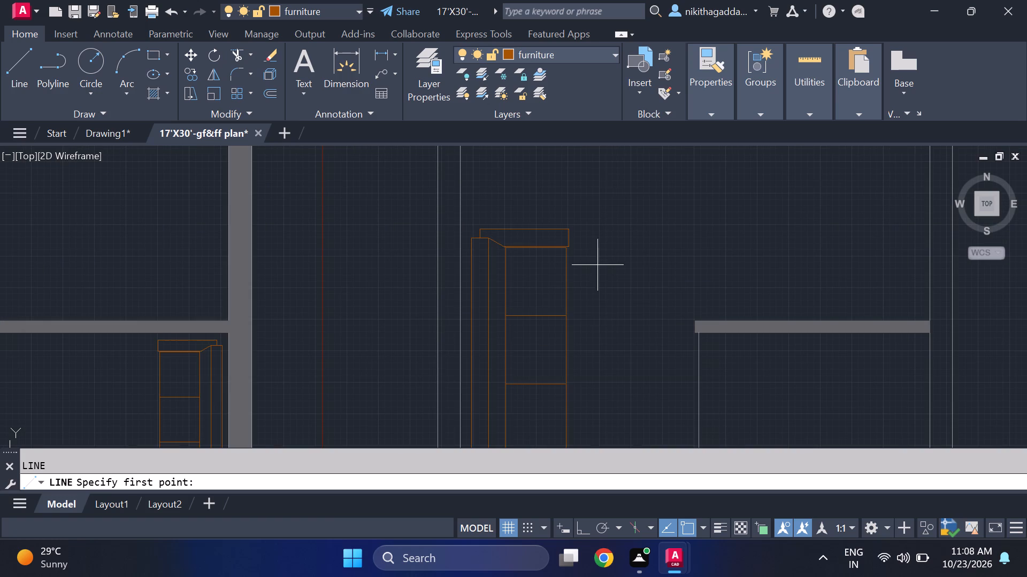
click(601, 265)
key(F8)
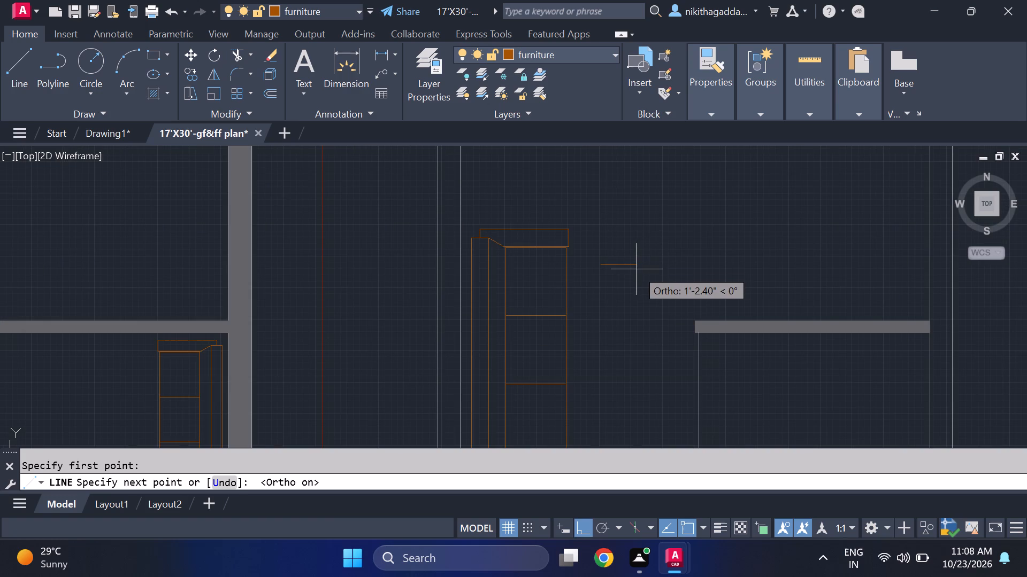
click(635, 269)
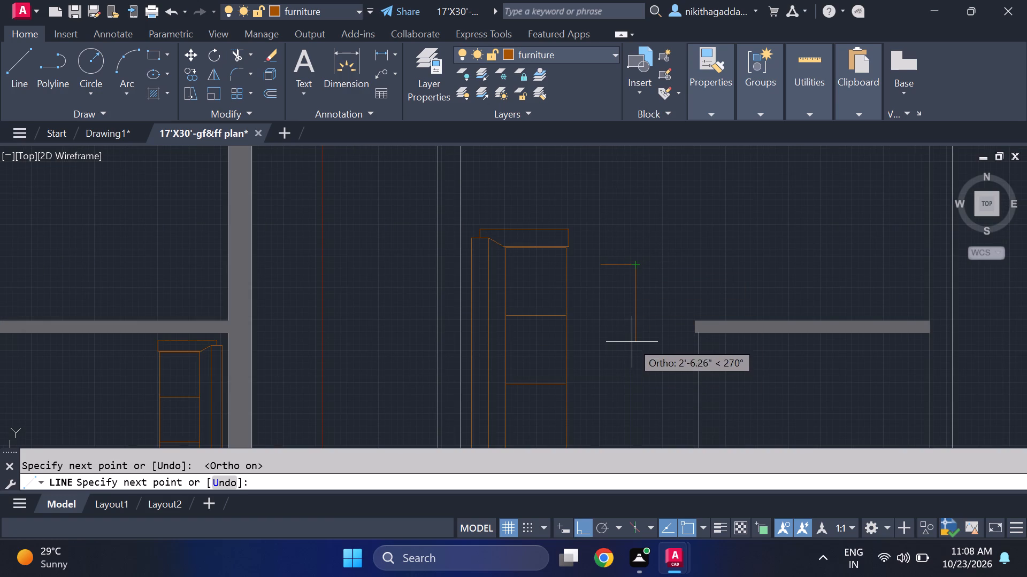
click(634, 329)
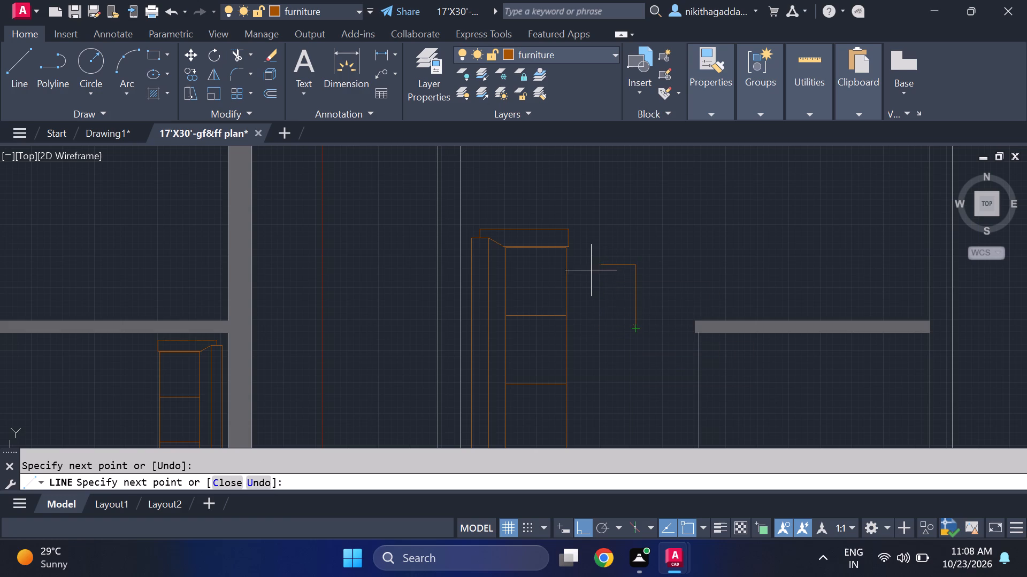
click(601, 332)
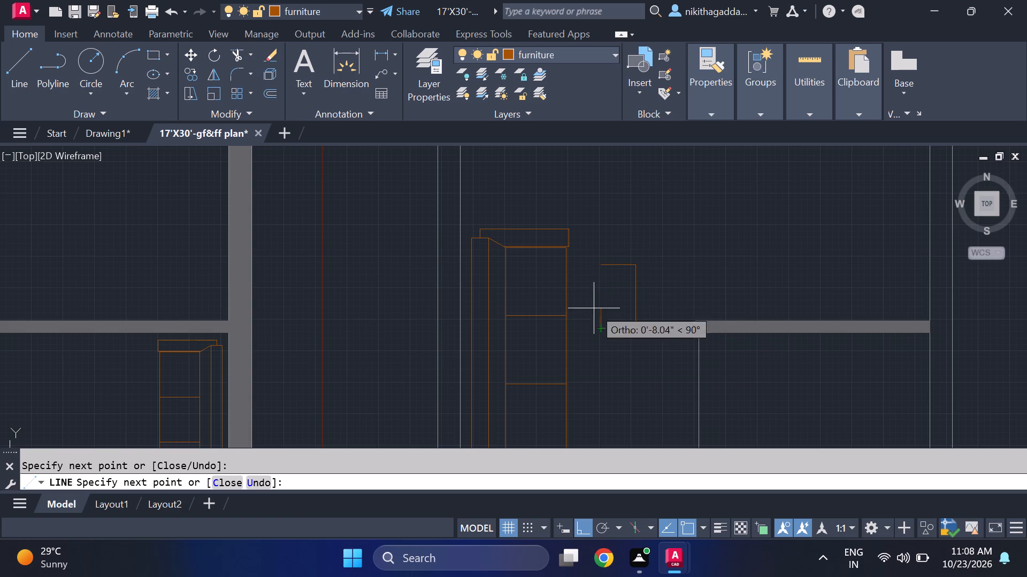
click(600, 263)
scroll(671, 225, down, 3)
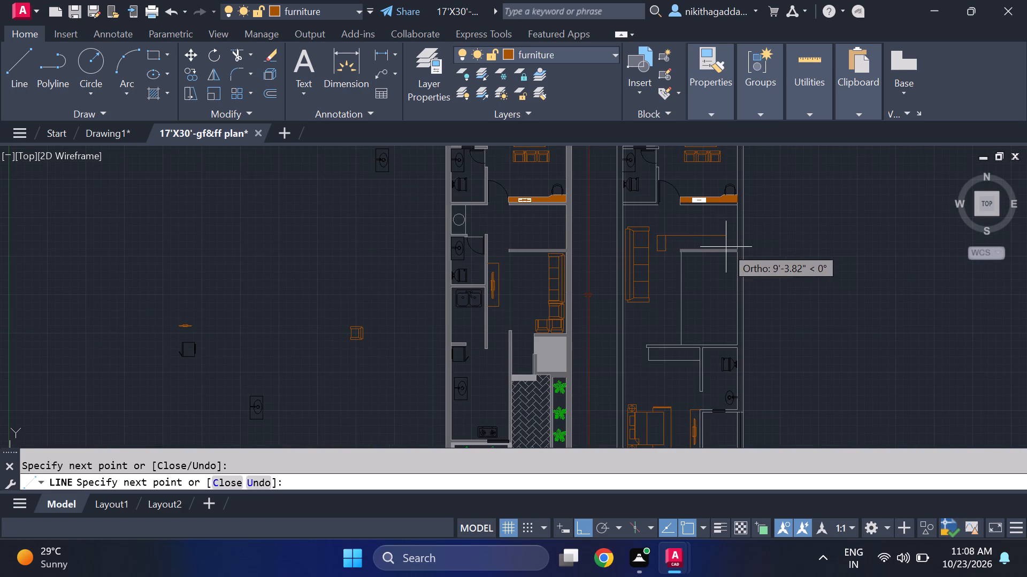
key(Escape)
Copy the small rectangular table straight down, in front of the lower part of the hall sofa.
scroll(669, 239, up, 2)
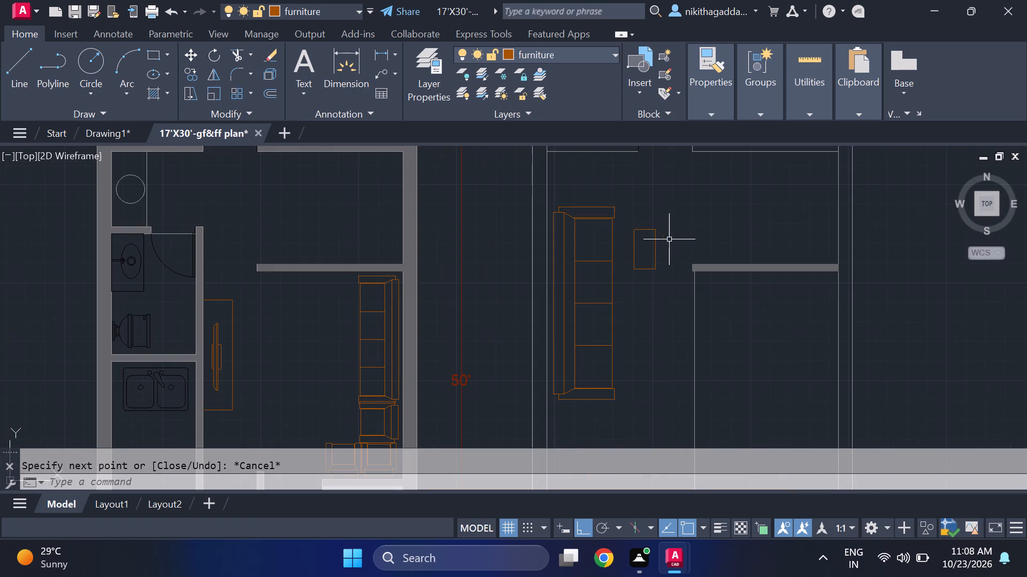
click(665, 215)
click(630, 294)
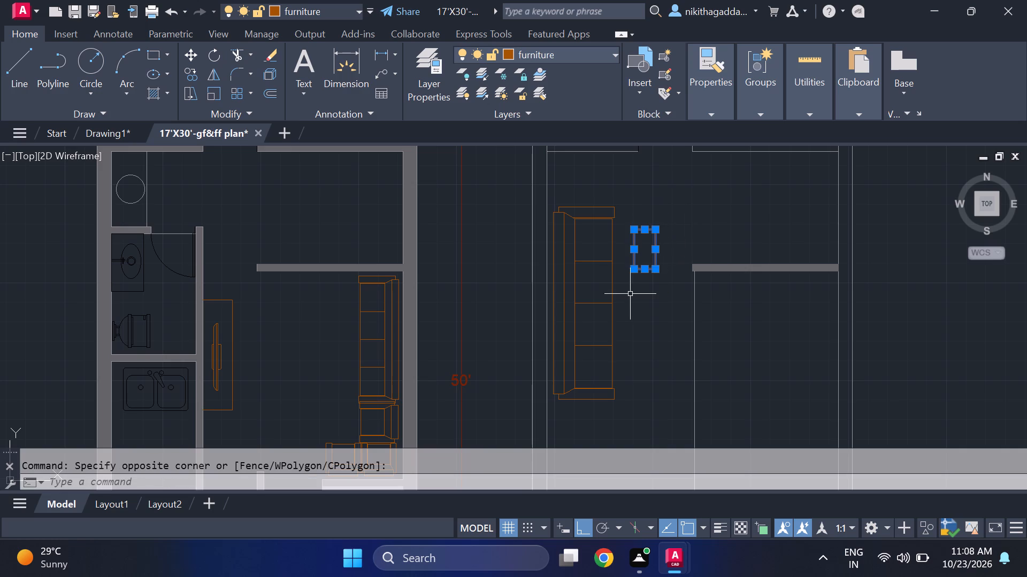
text(co)
key(Return)
click(659, 271)
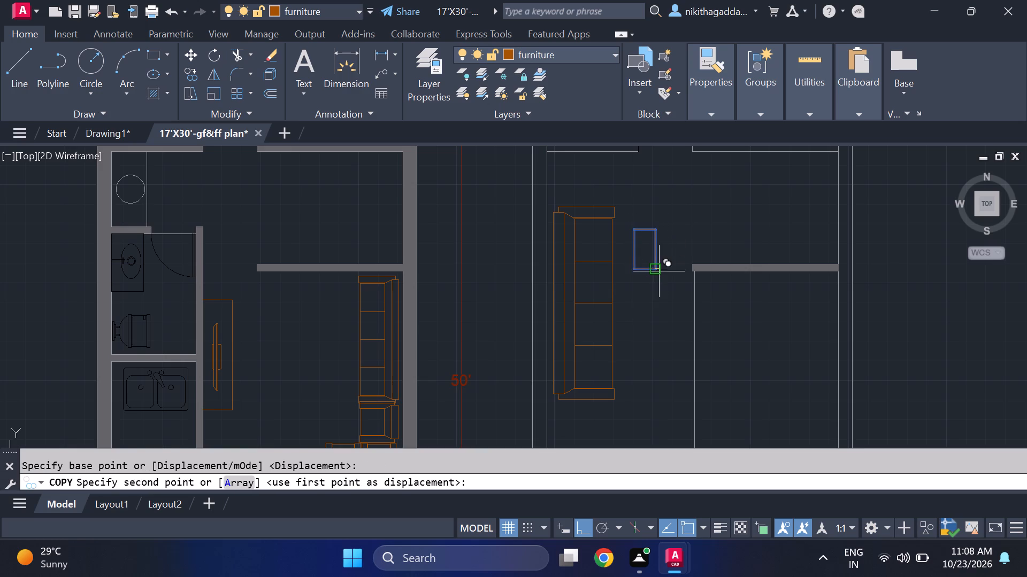
click(663, 376)
scroll(882, 301, down, 2)
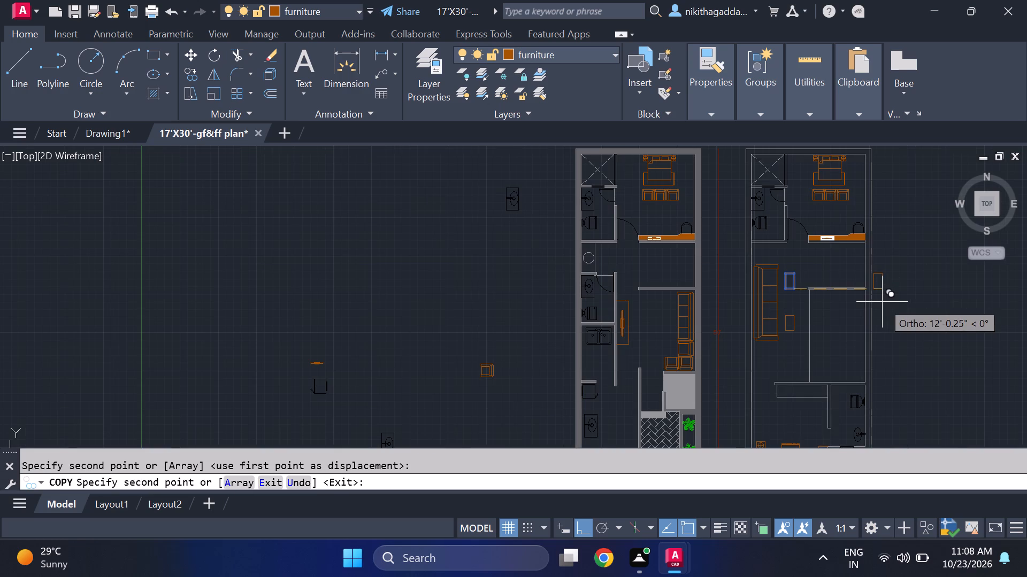
key(Escape)
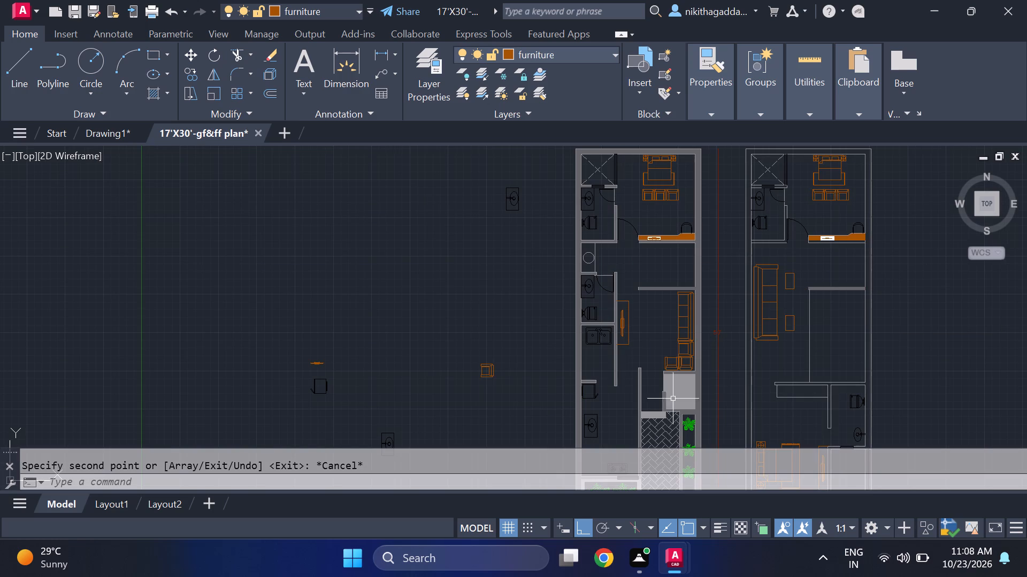
Draw a rectangular side table about 2'-5" deep, about 1' below the hall sofa's back corner and spanning the sofa's front-to-back depth.
key(l)
key(Return)
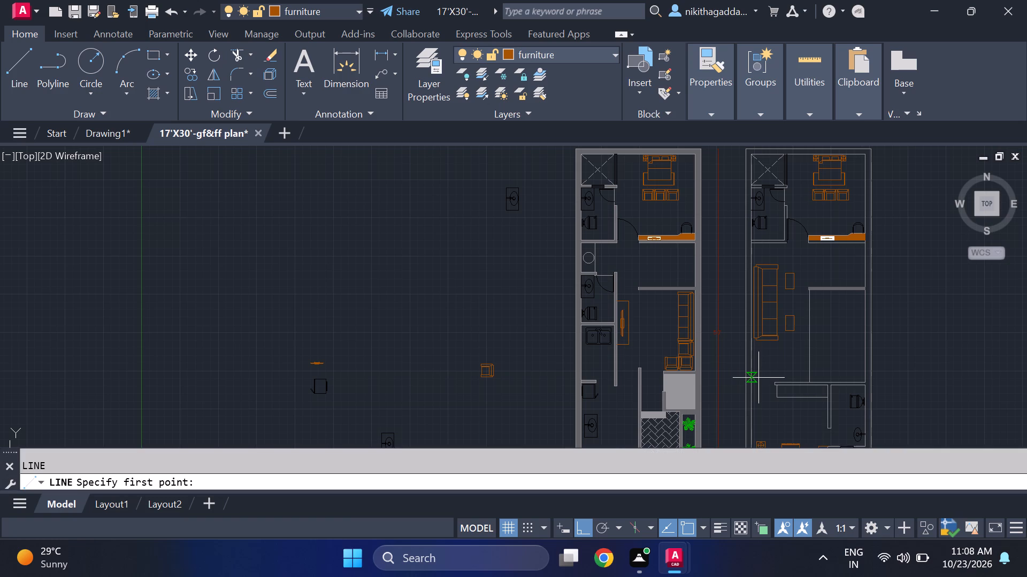
scroll(758, 410, up, 1)
scroll(770, 310, up, 3)
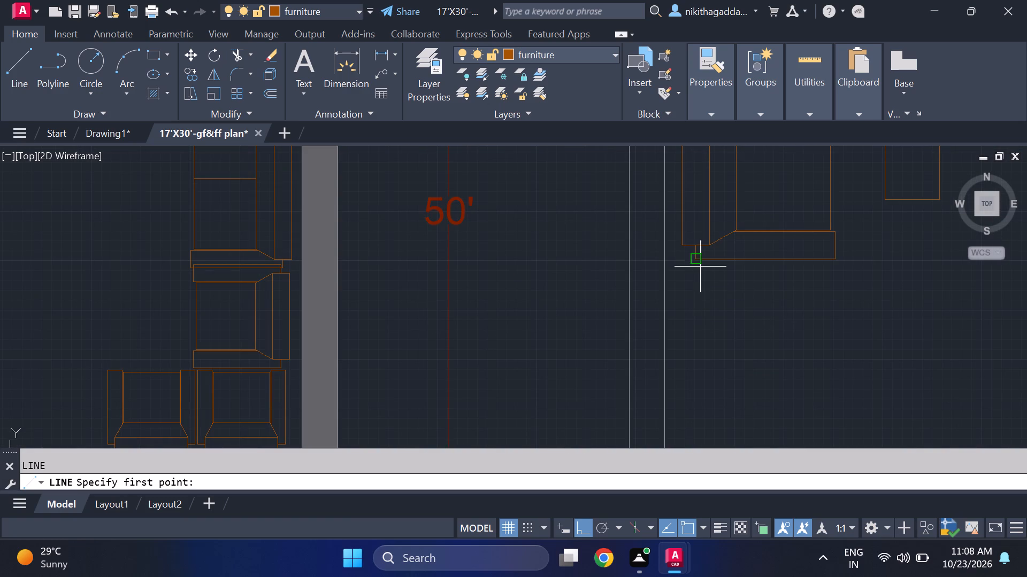
click(685, 294)
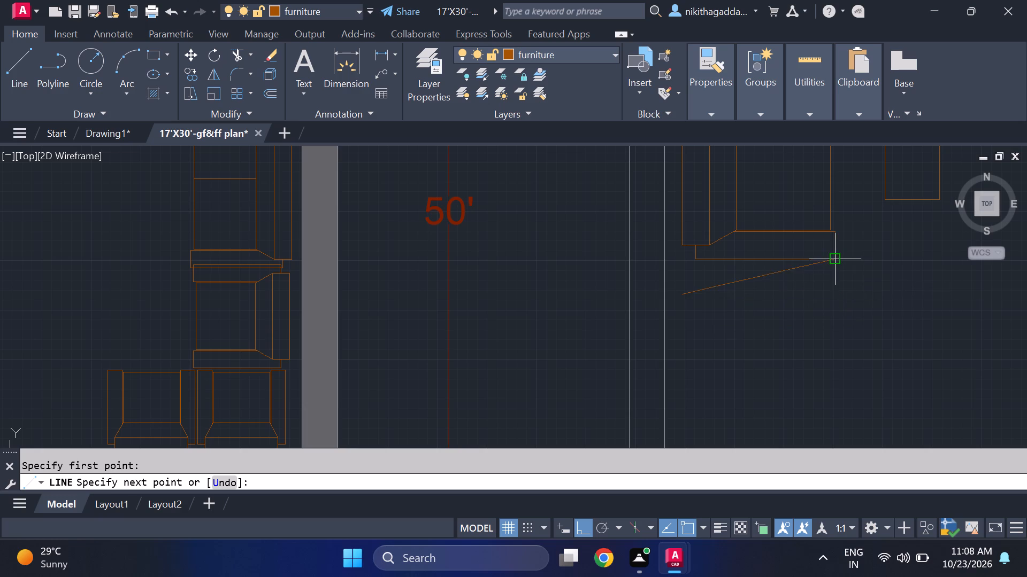
click(835, 297)
middle_drag(833, 417, 809, 398)
scroll(809, 385, down, 1)
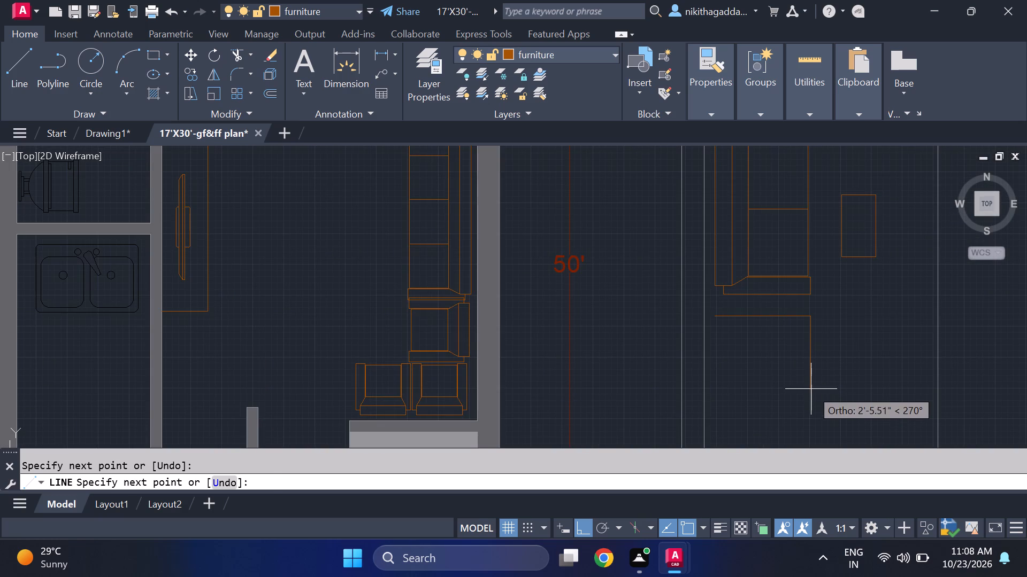
click(811, 388)
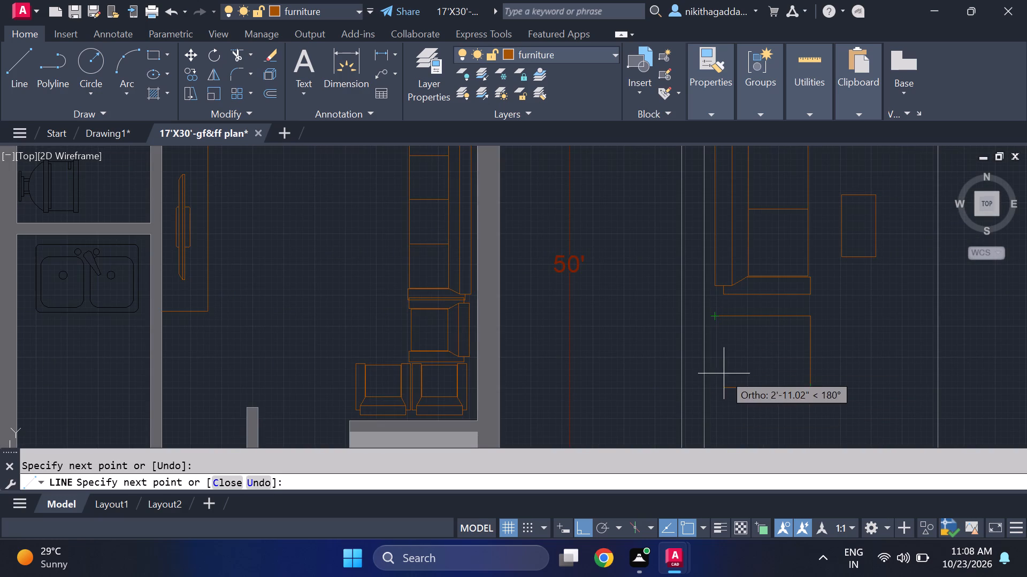
click(718, 389)
click(713, 315)
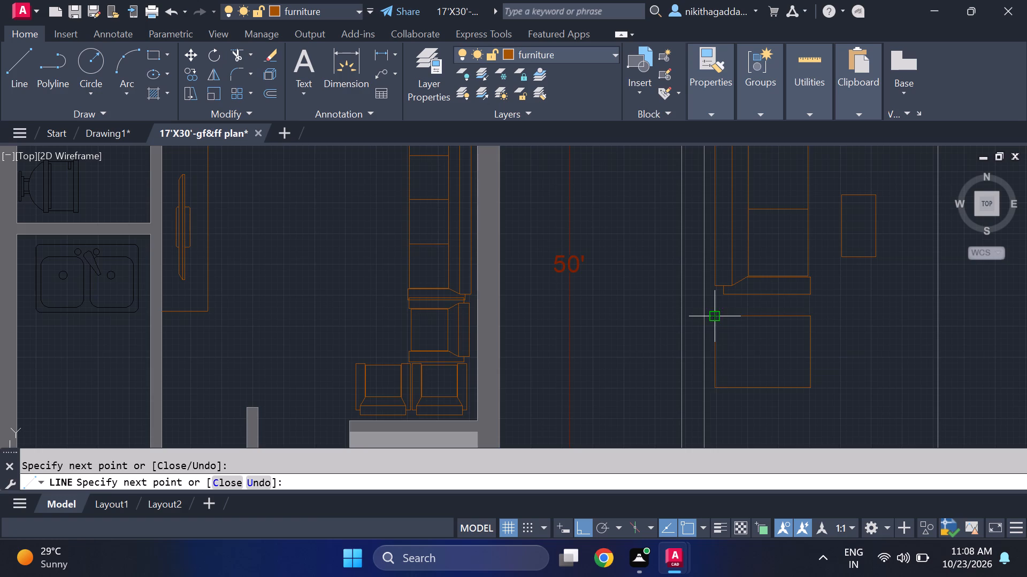
scroll(831, 316, down, 3)
key(Escape)
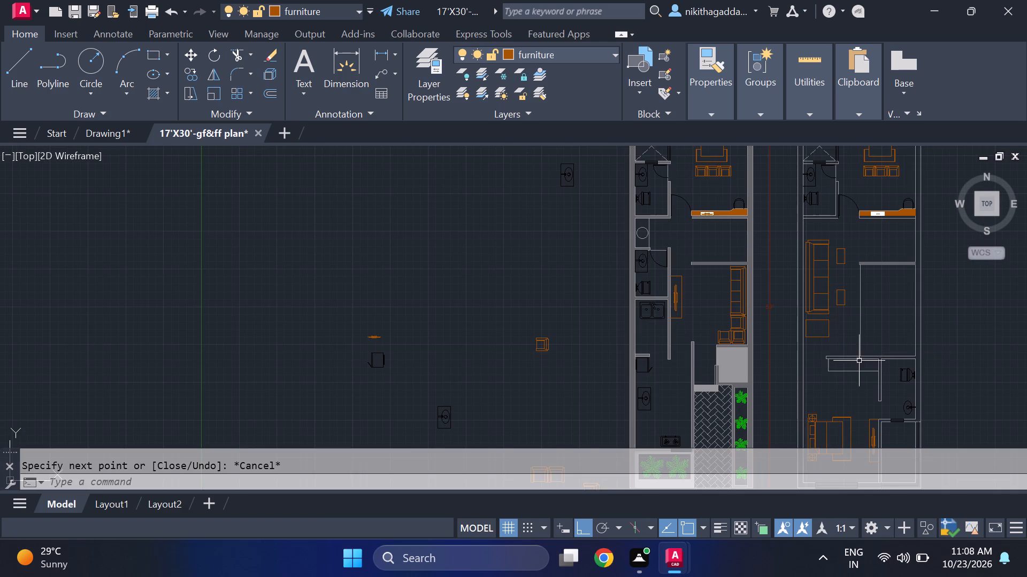
Copy the rectangular side table below the hall sofa straight up, into the space between the sofa's upper end and the wall above.
scroll(838, 313, up, 2)
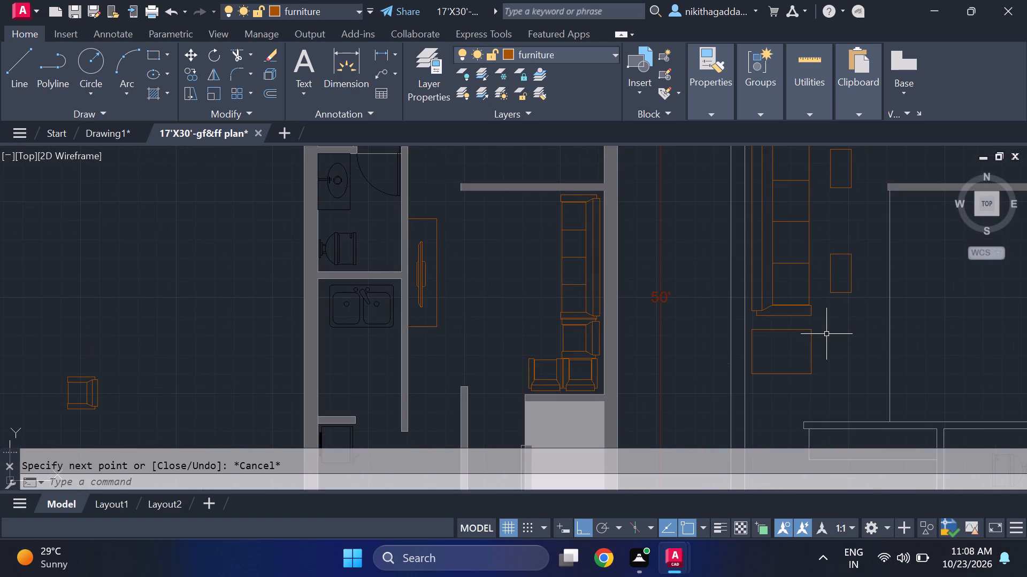
middle_drag(824, 333, 810, 307)
scroll(814, 306, down, 3)
scroll(814, 303, up, 1)
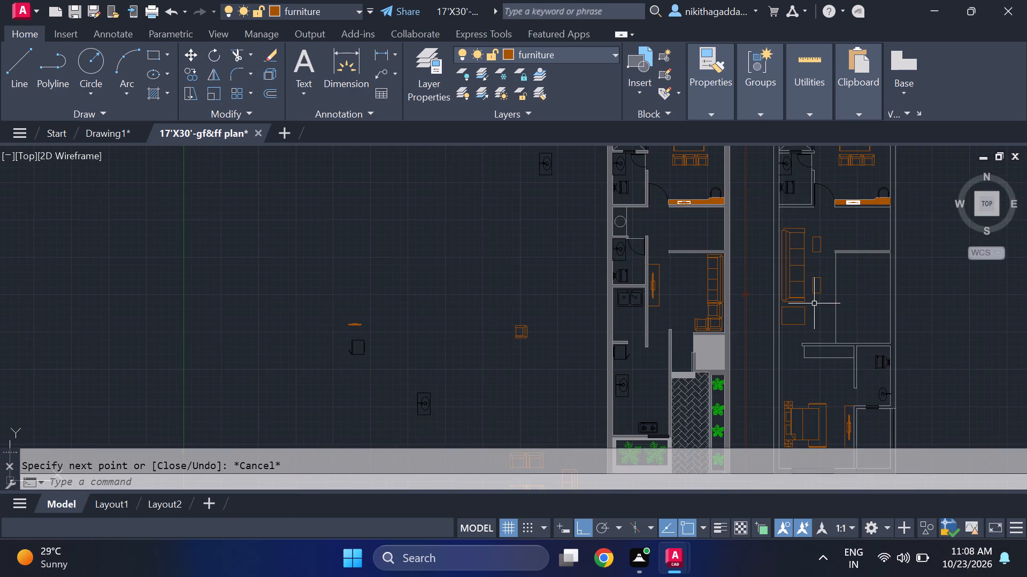
scroll(814, 304, up, 2)
click(805, 303)
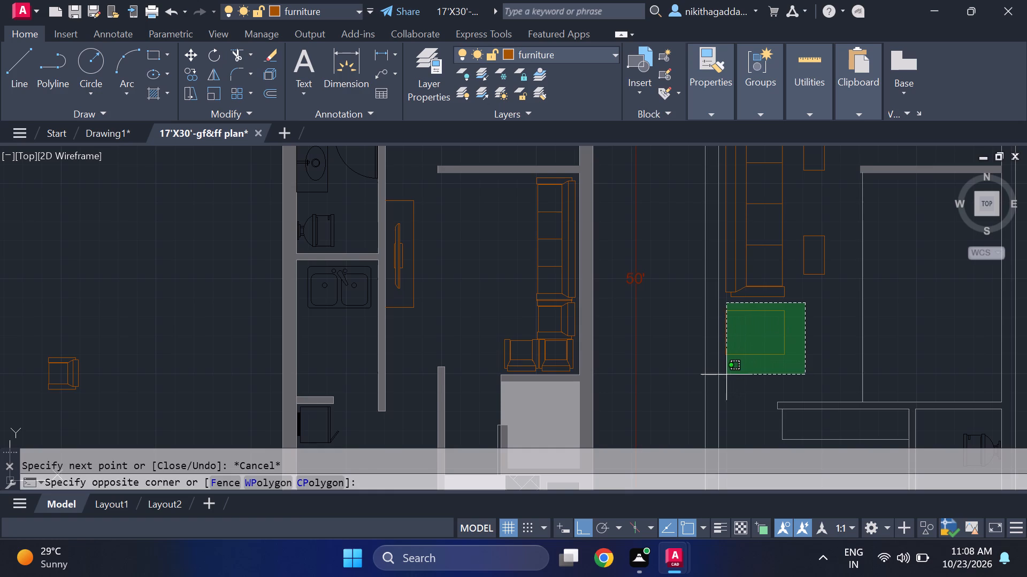
click(722, 370)
text(co)
key(Return)
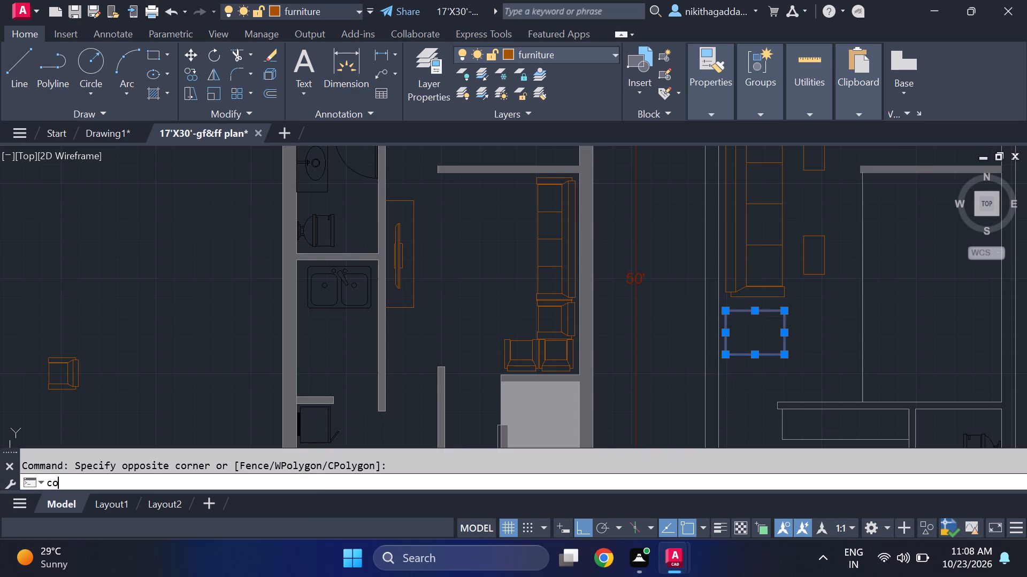
click(728, 314)
middle_drag(732, 242, 721, 280)
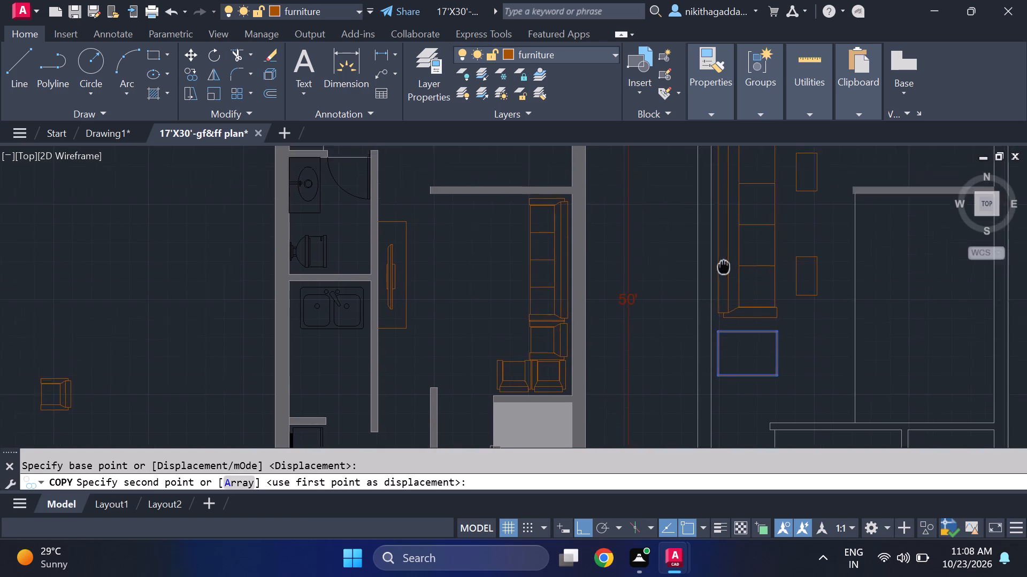
middle_drag(721, 280, 718, 408)
scroll(687, 251, up, 3)
middle_drag(712, 268, 669, 318)
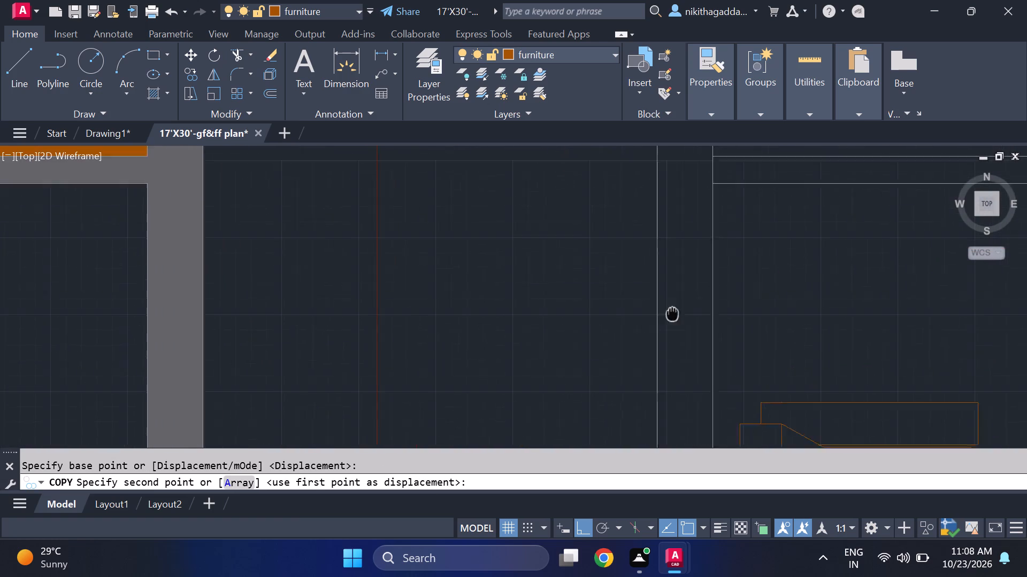
middle_drag(669, 318, 625, 360)
middle_drag(693, 267, 662, 233)
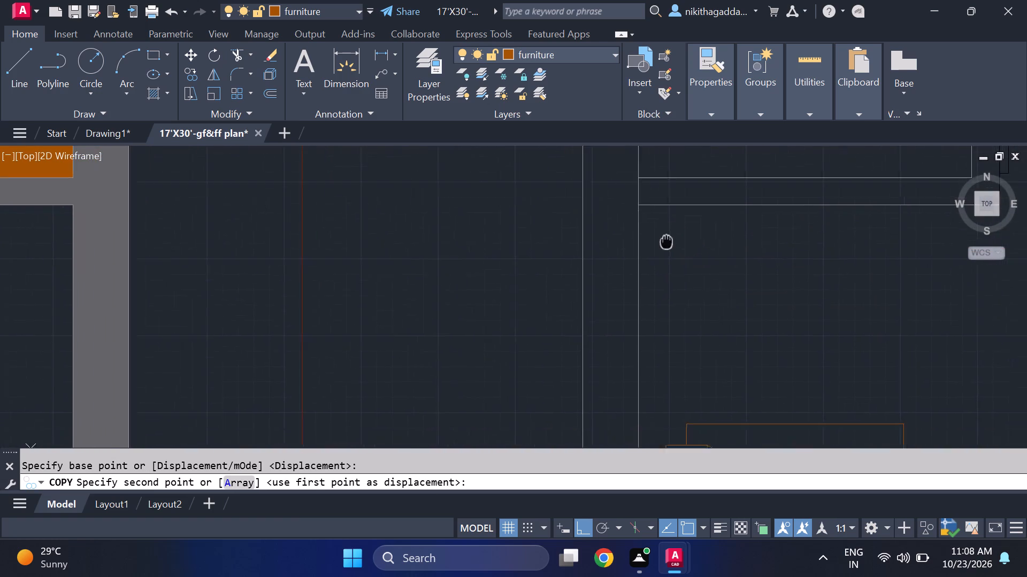
middle_drag(662, 233, 639, 198)
click(657, 190)
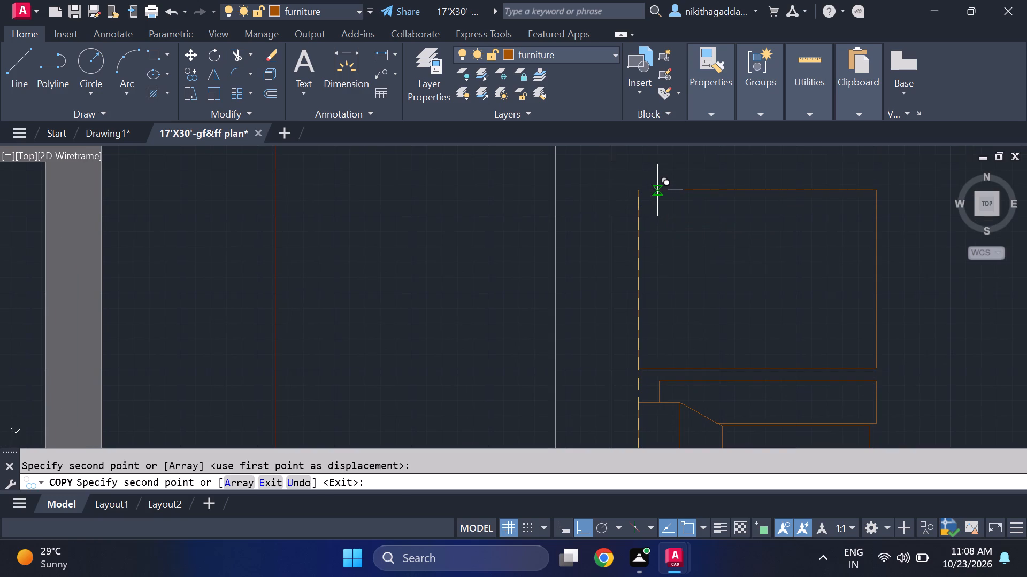
scroll(681, 192, down, 5)
key(Escape)
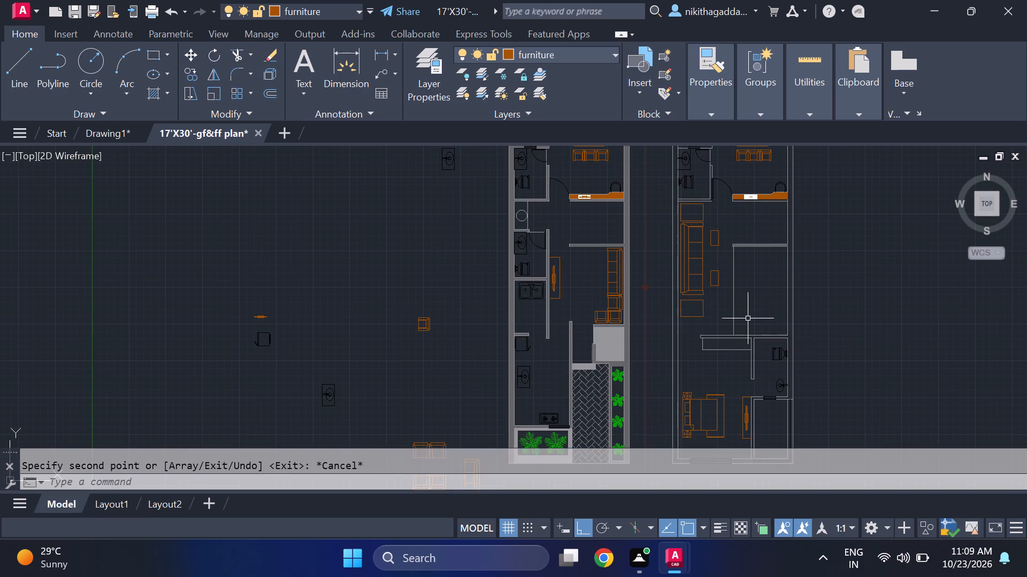
On the walls layer, draw a horizontal rectangle about 5'-9" by 4.5", about 2'-11" below the bedroom TV-unit wall in the filled-wall plan.
middle_drag(753, 259, 706, 280)
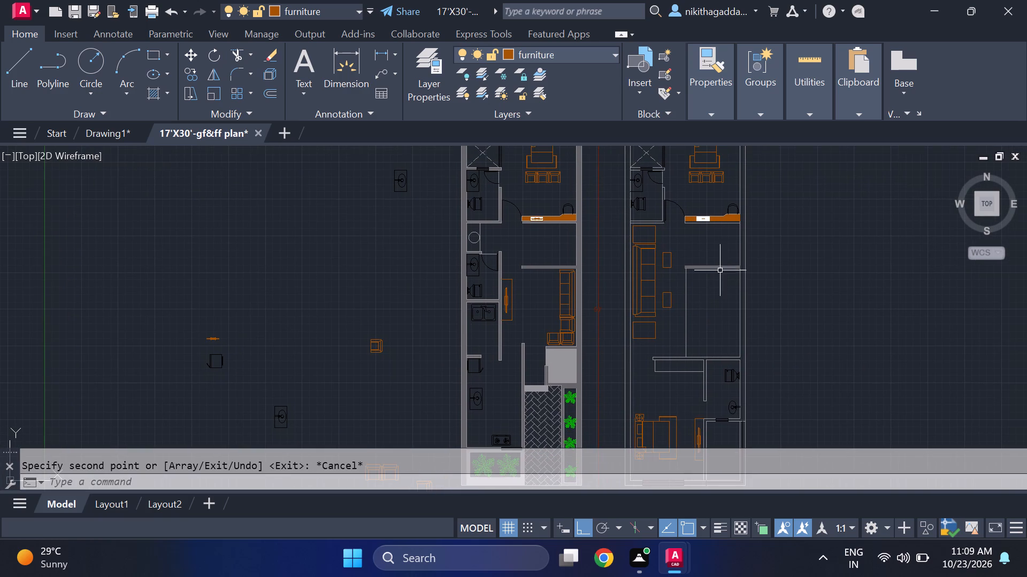
middle_drag(784, 321, 763, 282)
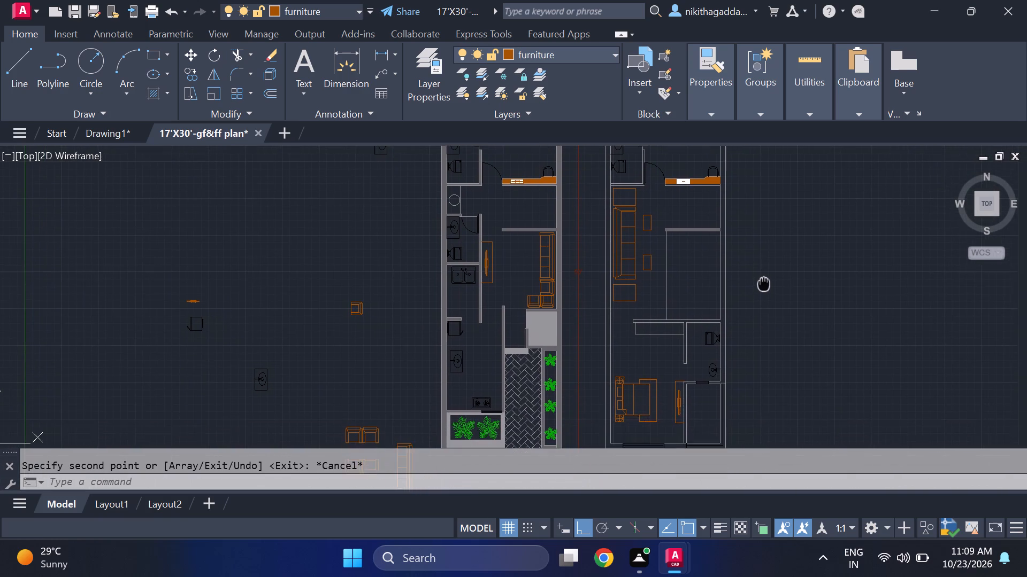
middle_drag(763, 282, 808, 372)
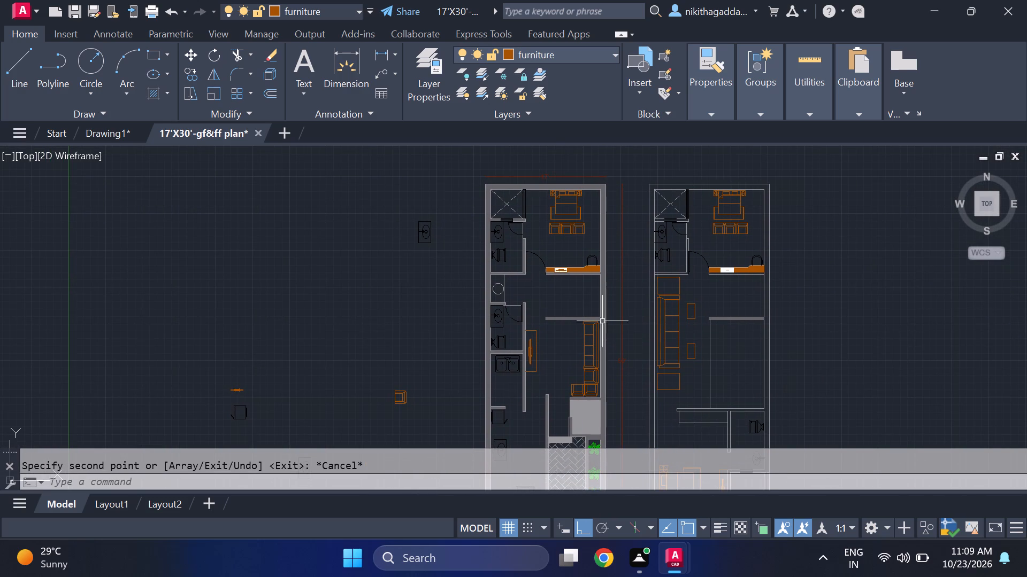
scroll(578, 303, up, 3)
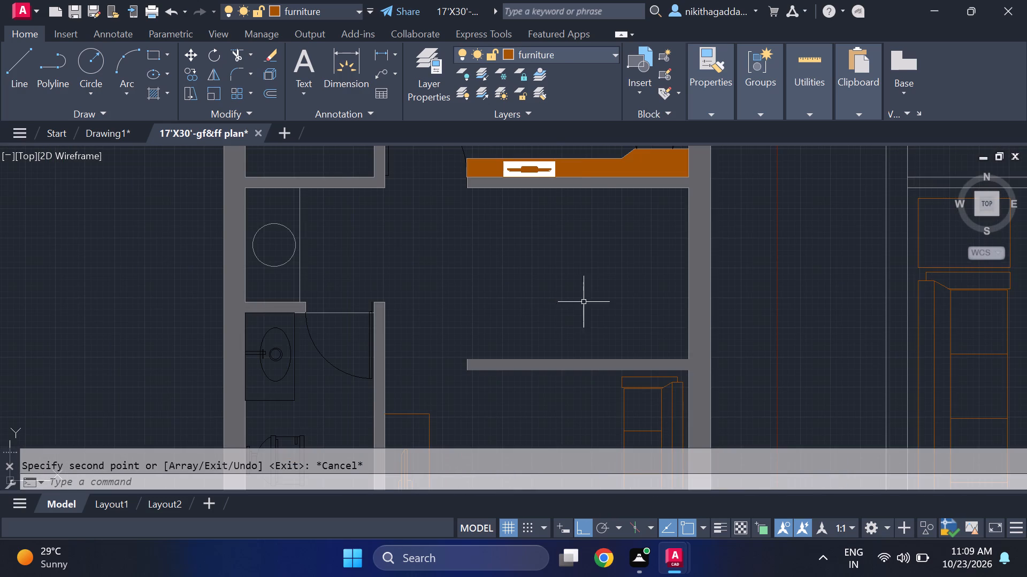
click(564, 52)
click(555, 191)
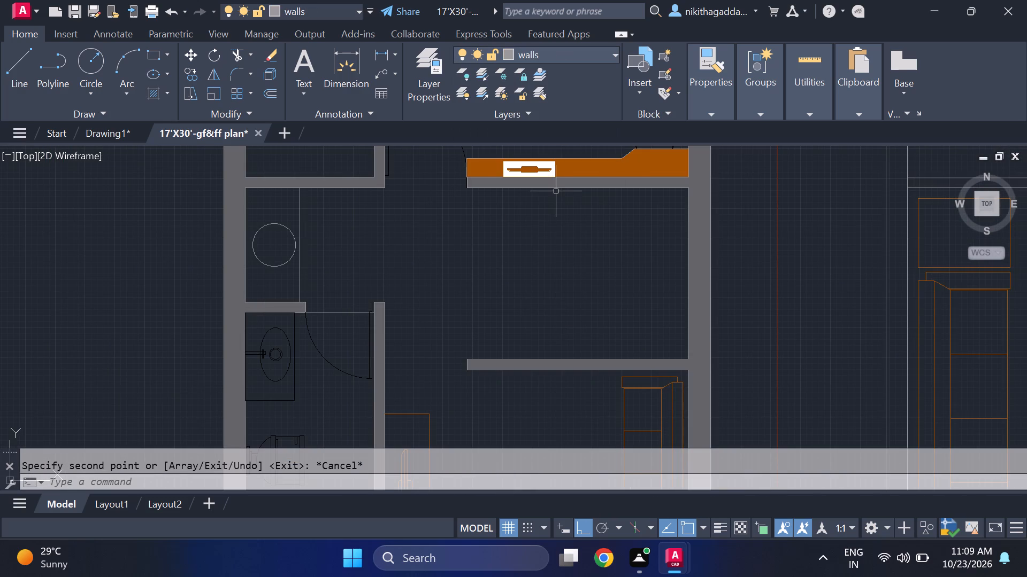
key(l)
key(Return)
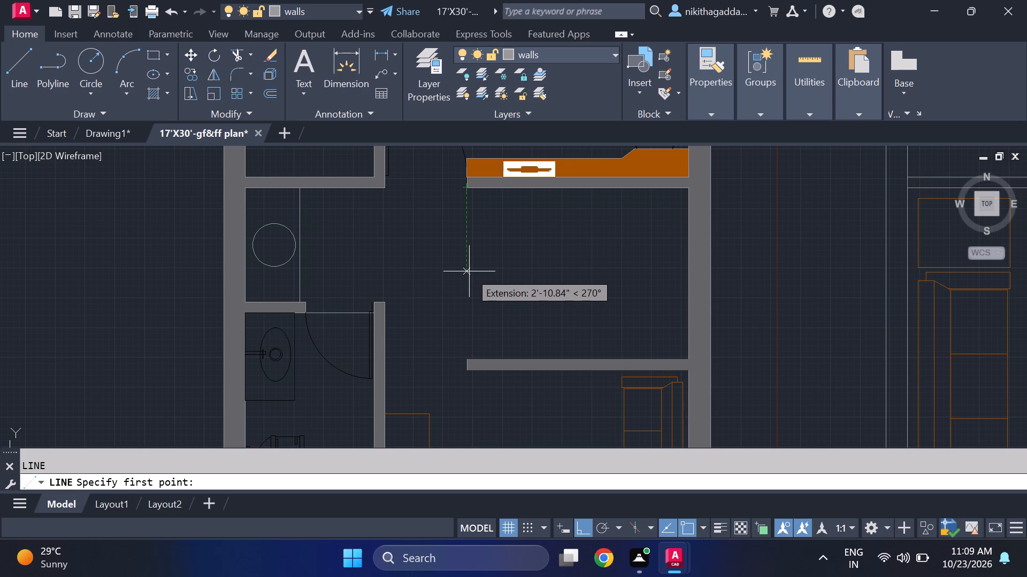
click(469, 271)
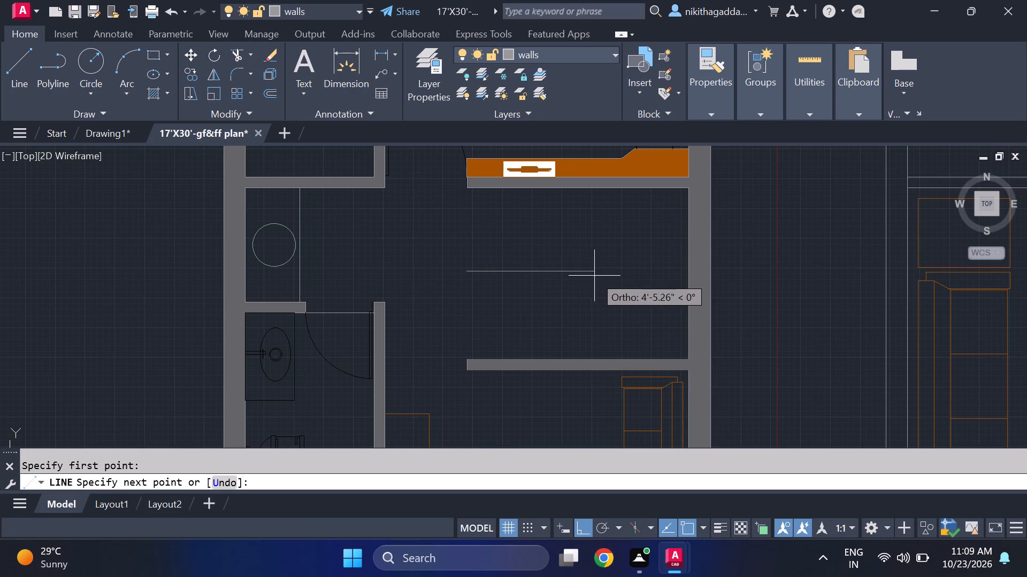
click(631, 270)
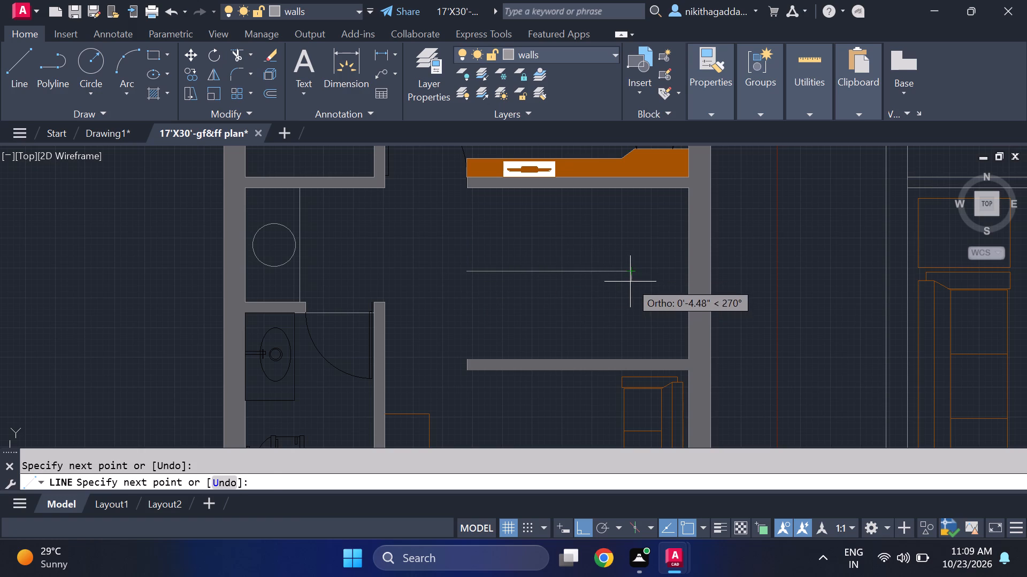
click(630, 282)
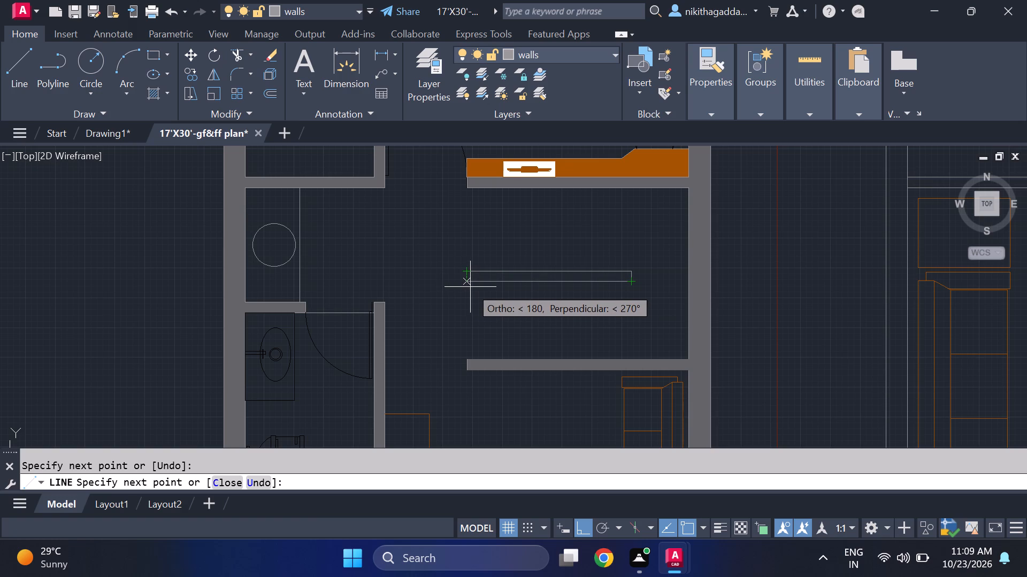
click(467, 285)
click(463, 266)
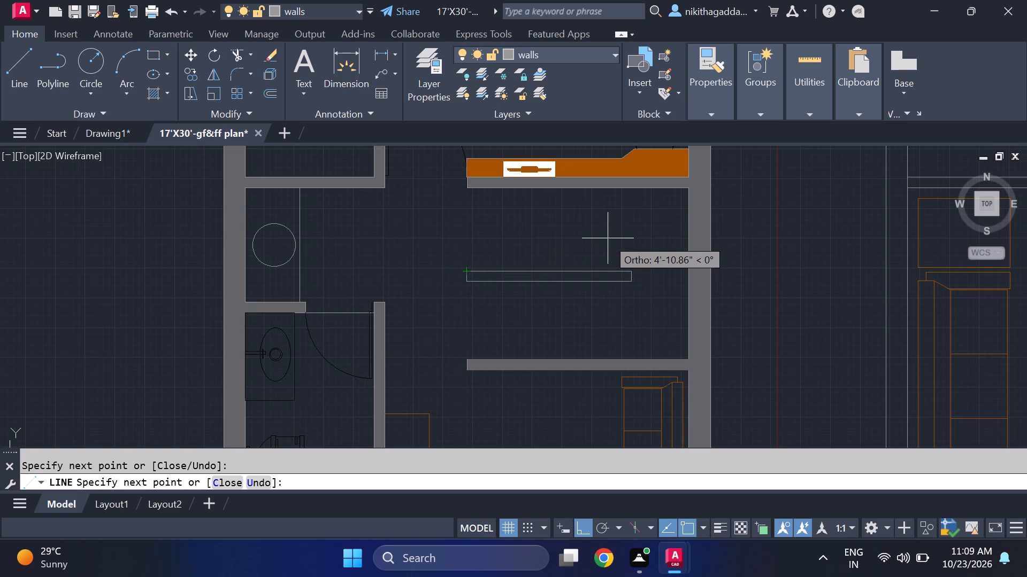
key(Escape)
Draw a vertical line joining the free ends of the two horizontal walls above and below the thin rectangle.
key(l)
key(Return)
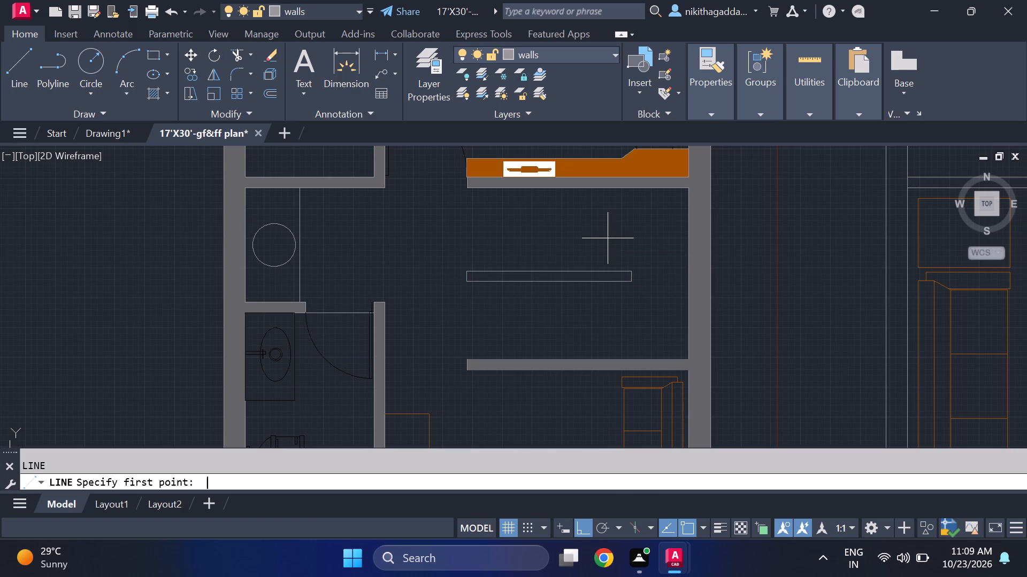
scroll(471, 200, up, 1)
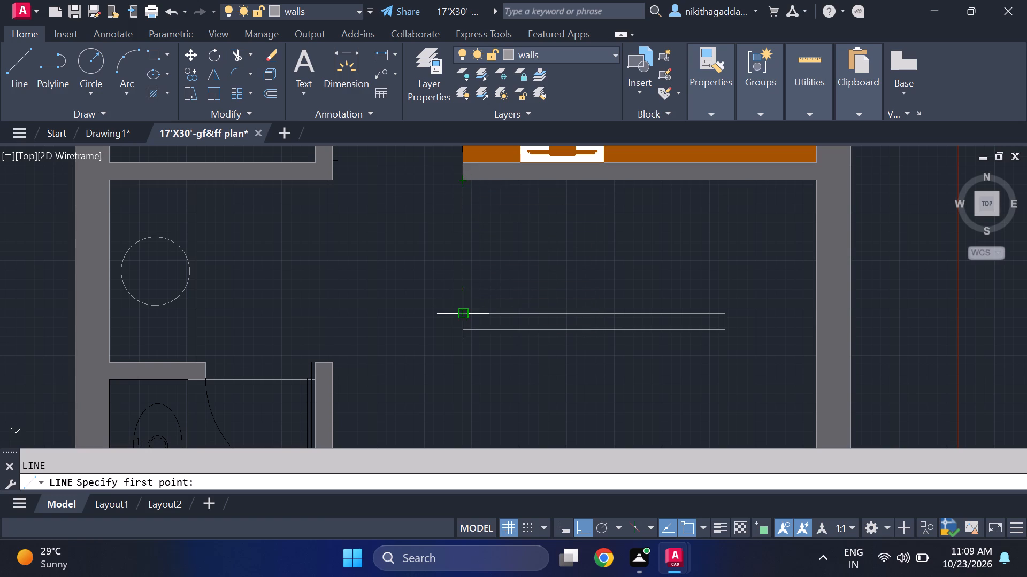
click(463, 185)
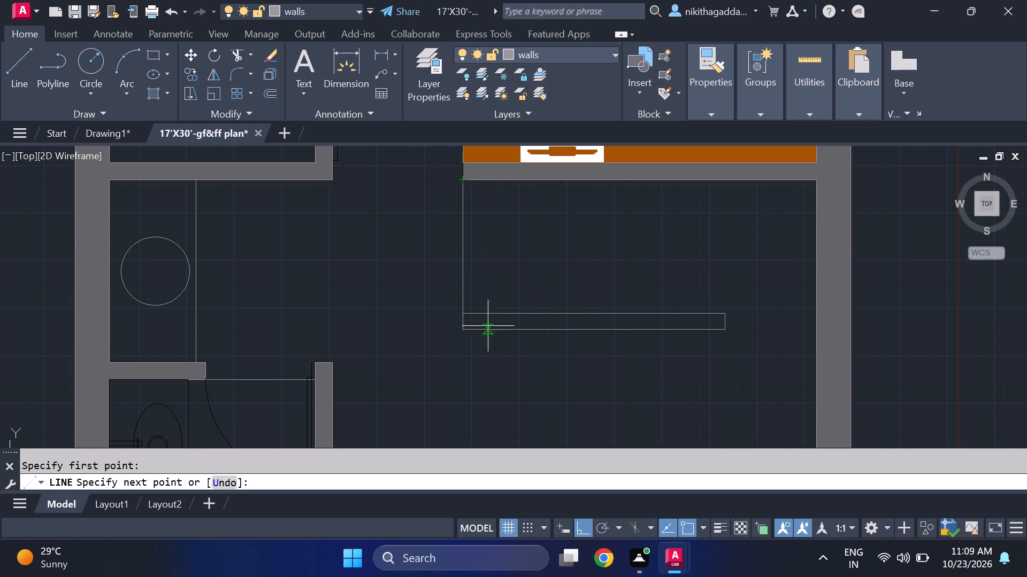
middle_drag(480, 396, 480, 288)
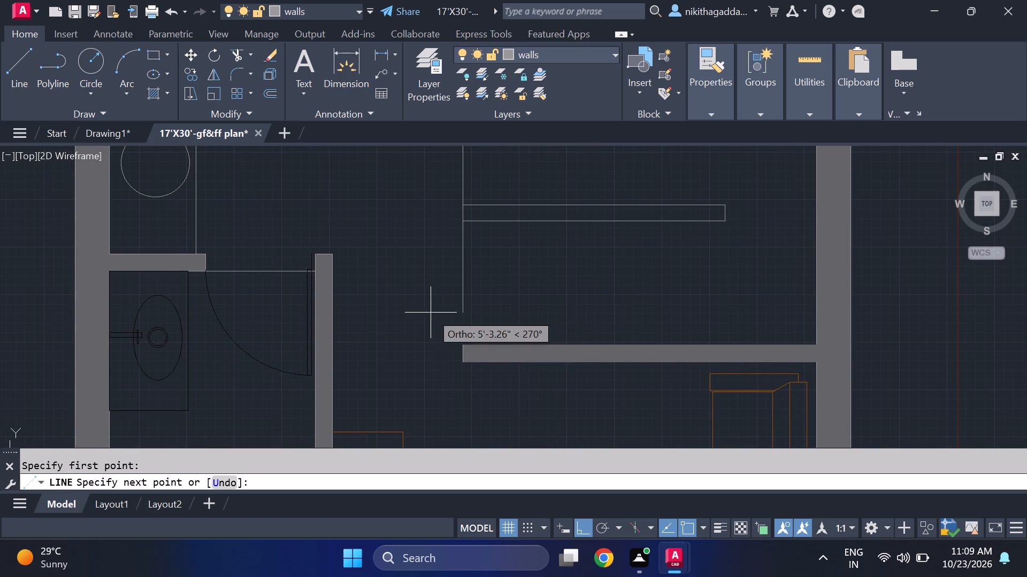
click(463, 345)
scroll(597, 297, down, 4)
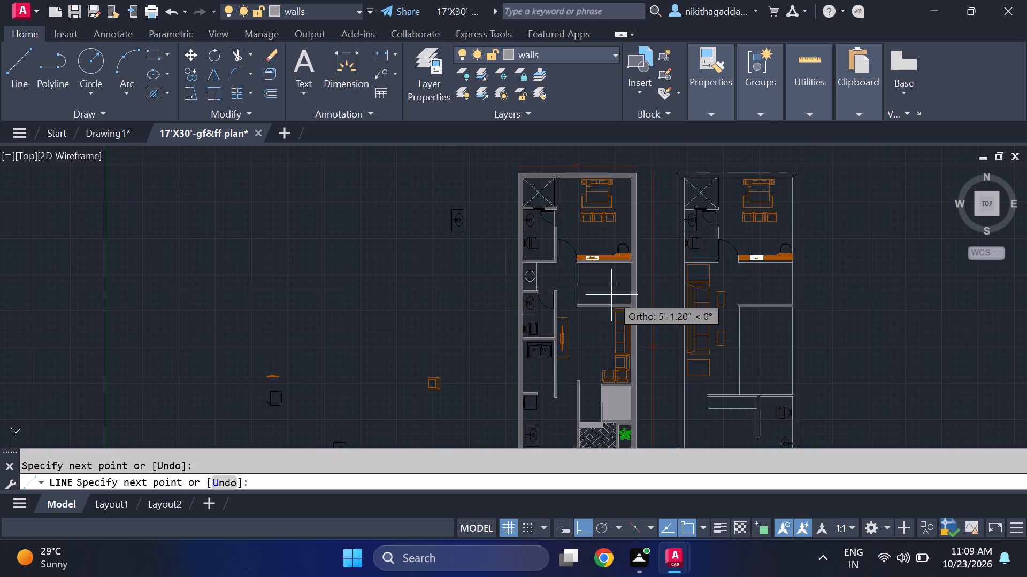
key(Return)
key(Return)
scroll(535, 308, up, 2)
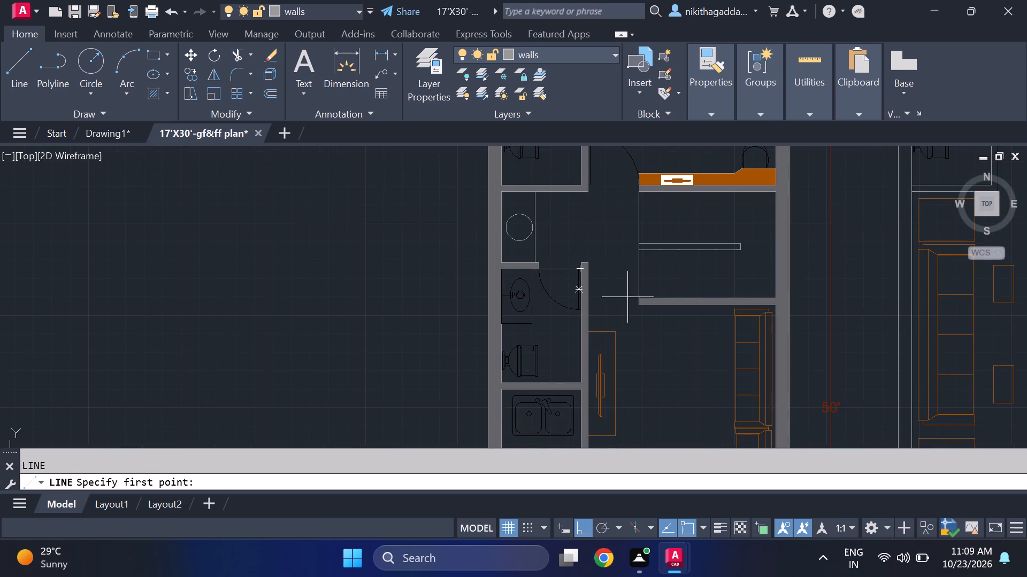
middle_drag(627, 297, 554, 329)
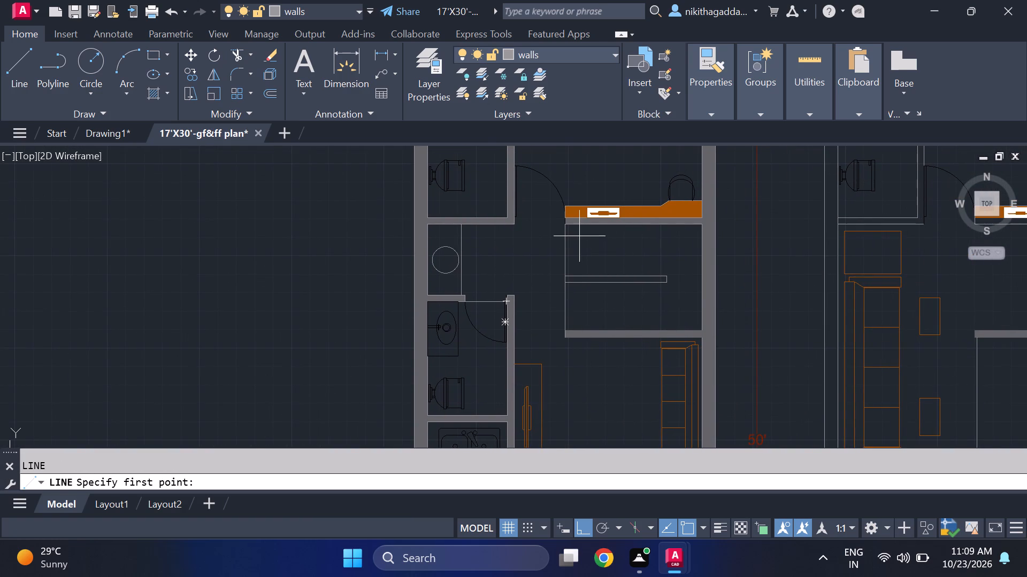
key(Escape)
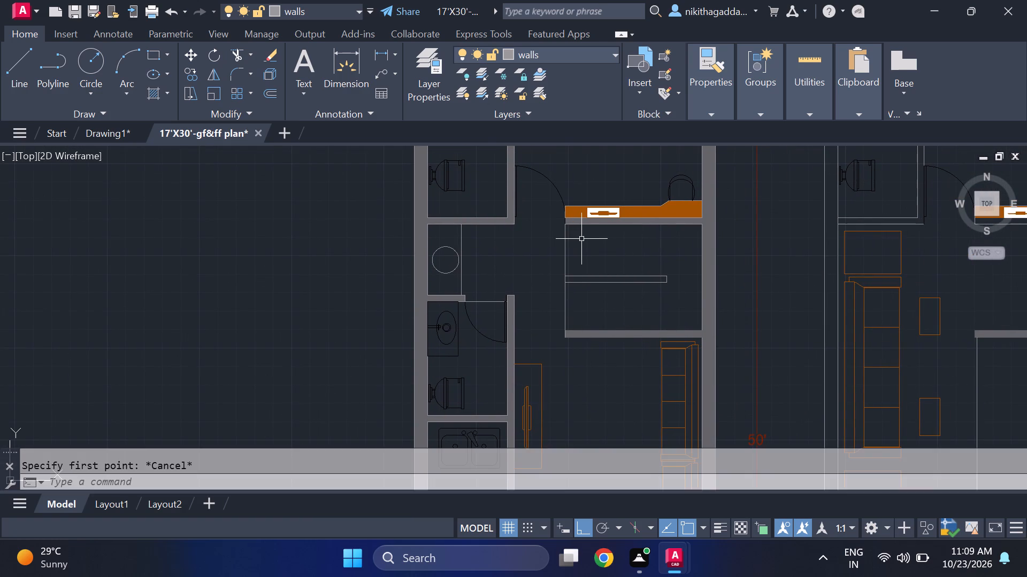
Offset the vertical line at the free wall ends repeatedly to the right, each from the last, making six copies about 5.2" apart.
text(of)
key(Return)
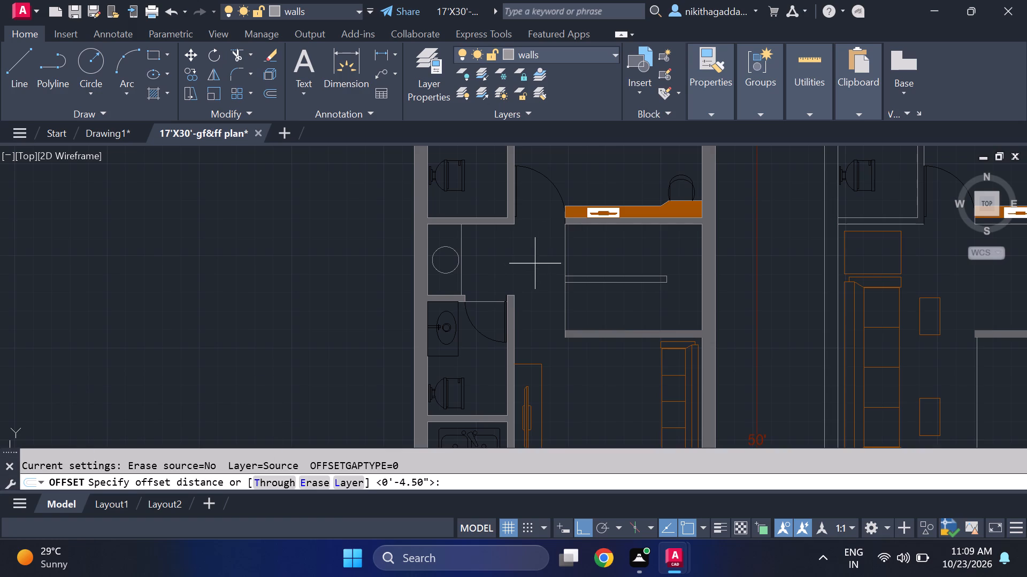
click(565, 253)
scroll(565, 253, up, 2)
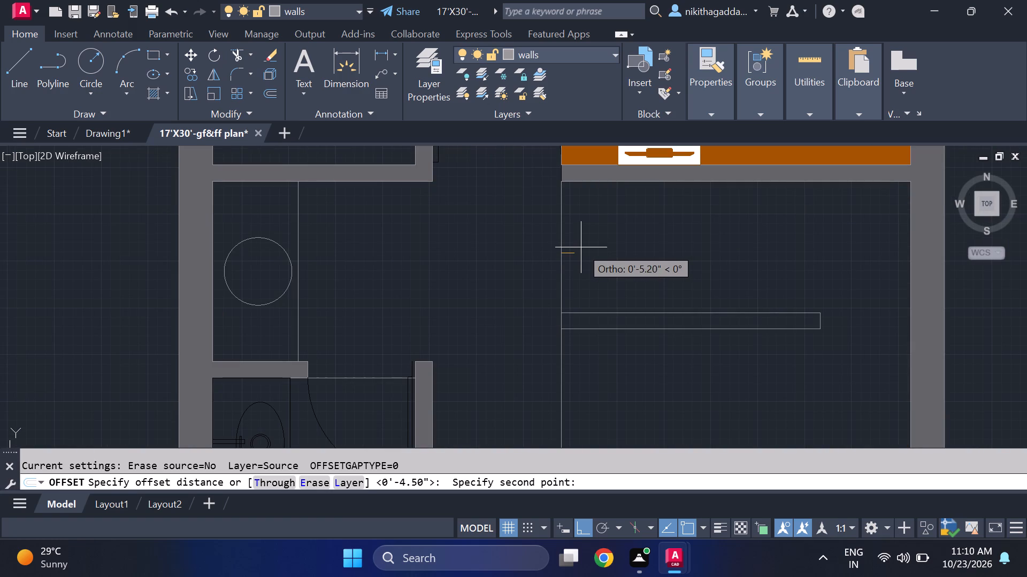
click(581, 247)
click(561, 246)
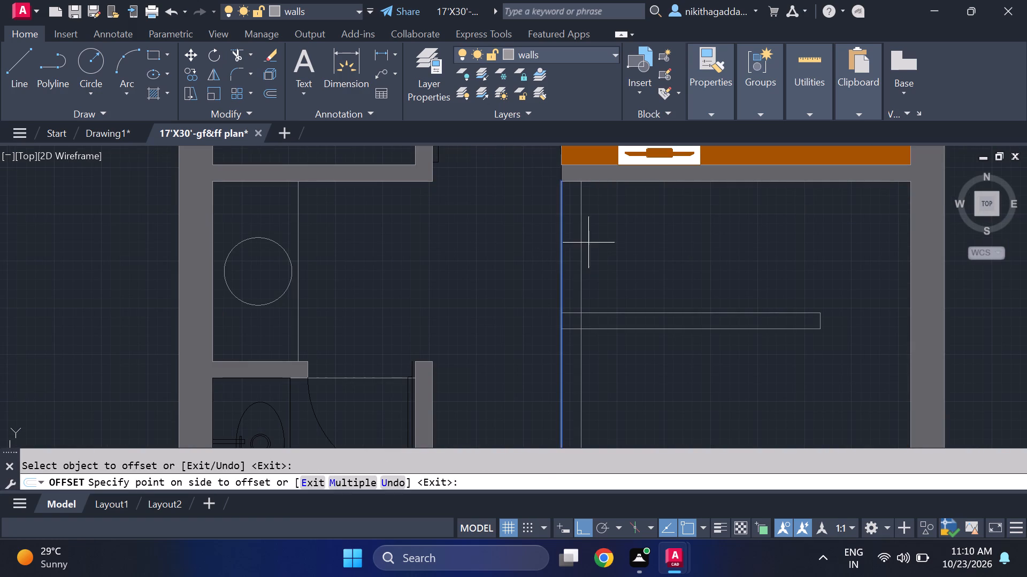
click(607, 244)
click(581, 256)
click(688, 264)
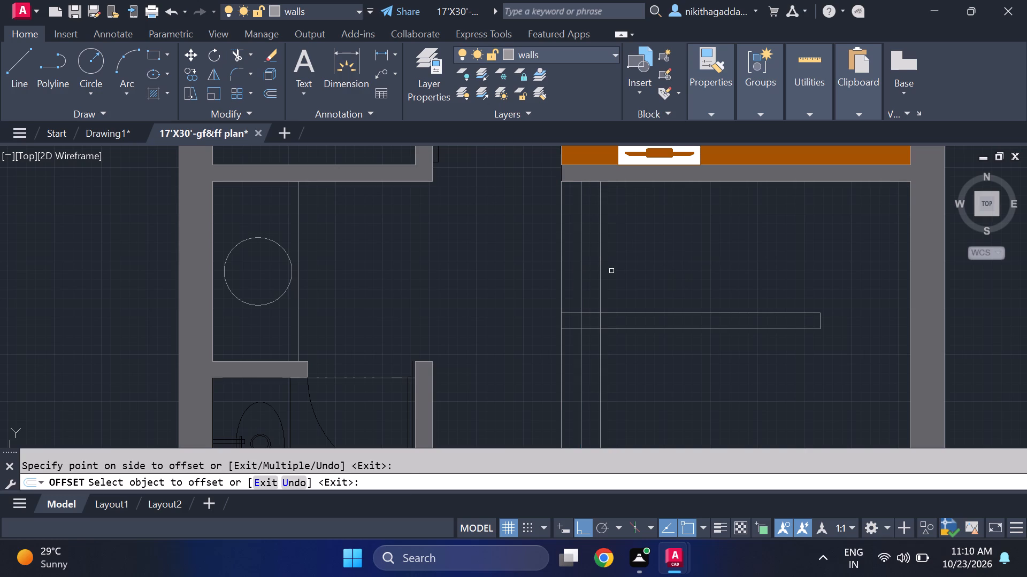
click(602, 269)
click(670, 267)
click(617, 274)
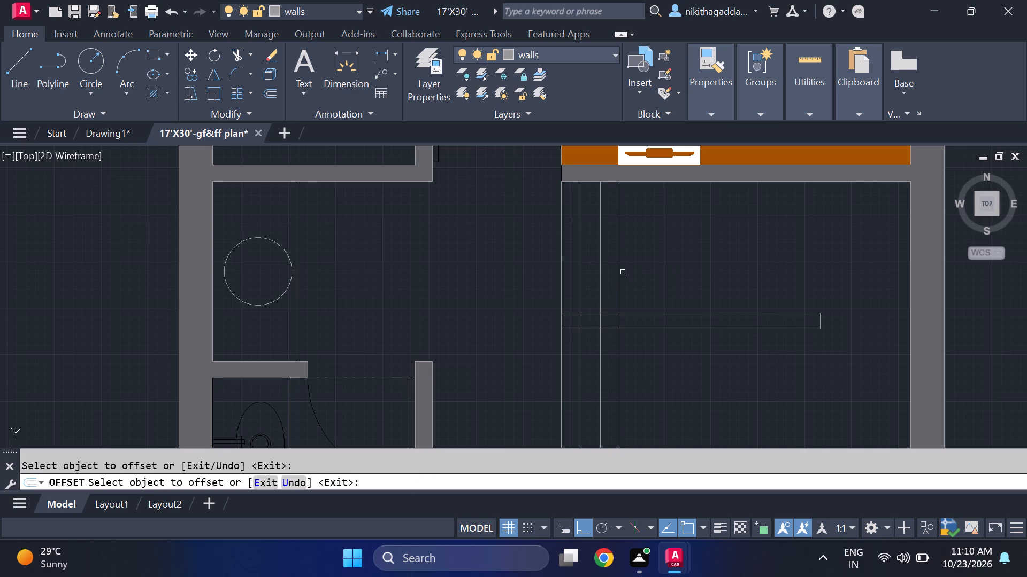
click(622, 270)
click(680, 268)
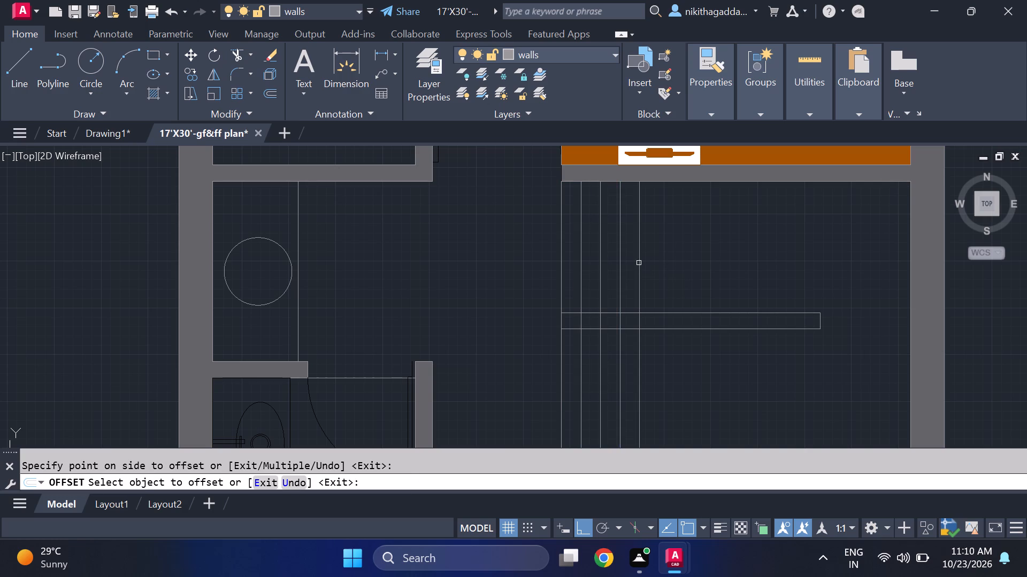
click(639, 262)
click(688, 254)
click(658, 255)
click(699, 247)
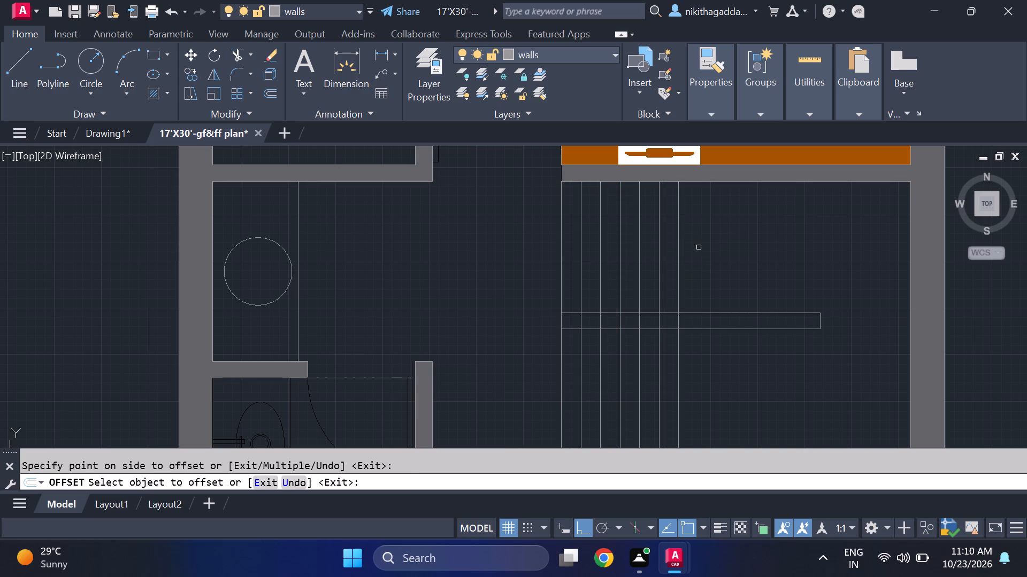
Continue the same offsets of about 5.2" with six more vertical lines, stopping just before the thin rectangle's free end.
click(673, 256)
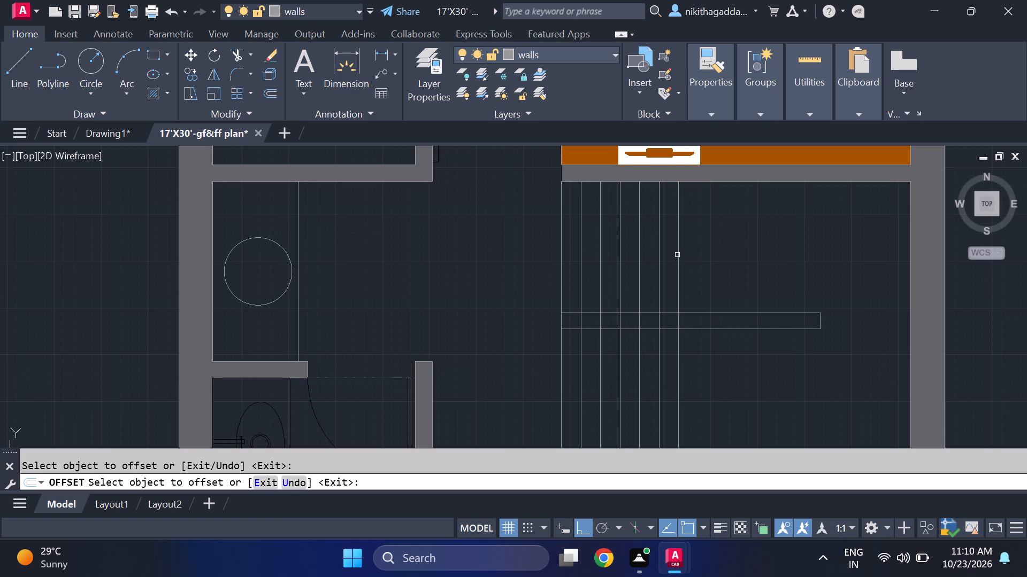
click(677, 254)
click(711, 251)
click(701, 255)
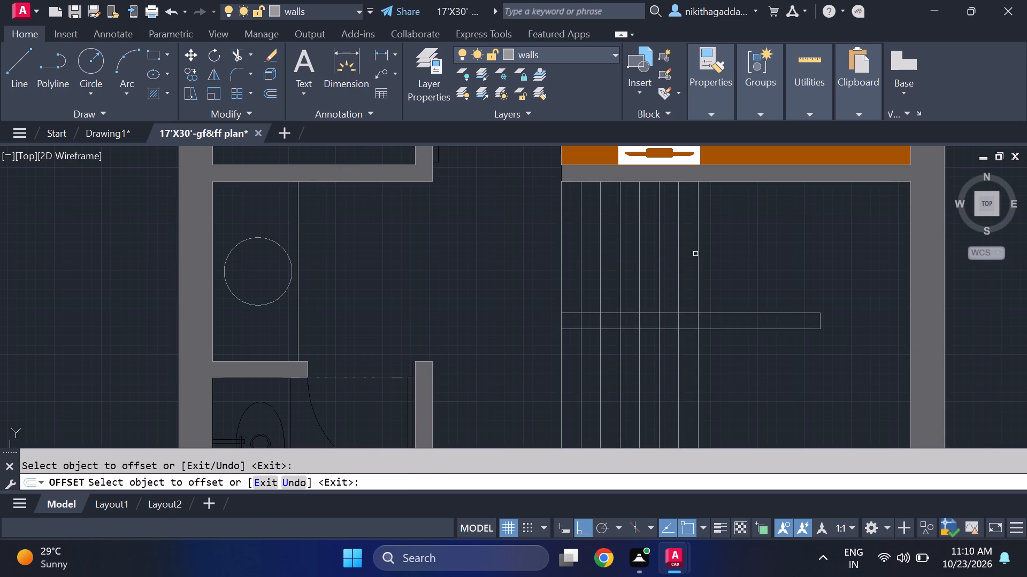
click(699, 242)
click(722, 241)
click(718, 240)
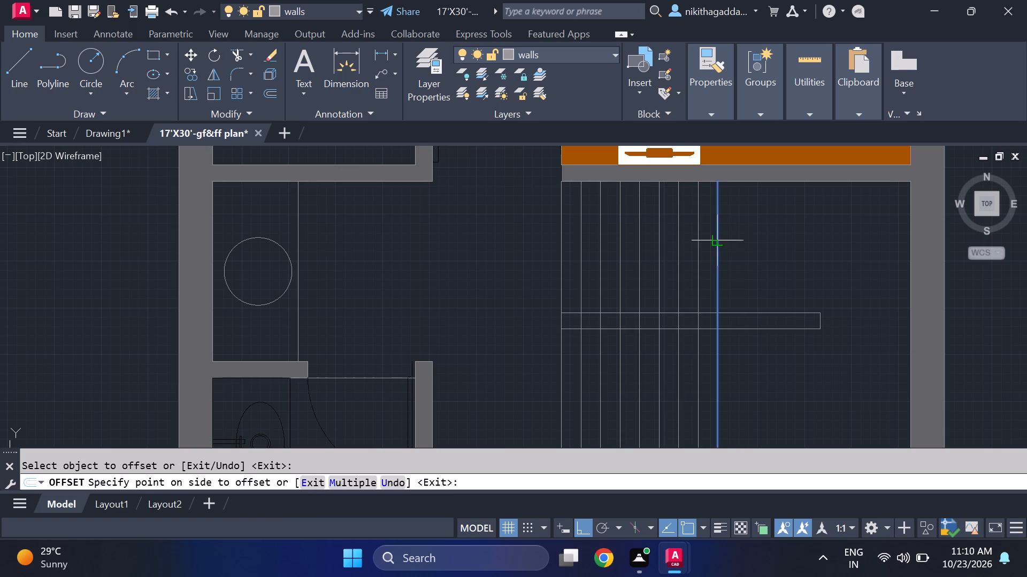
click(812, 244)
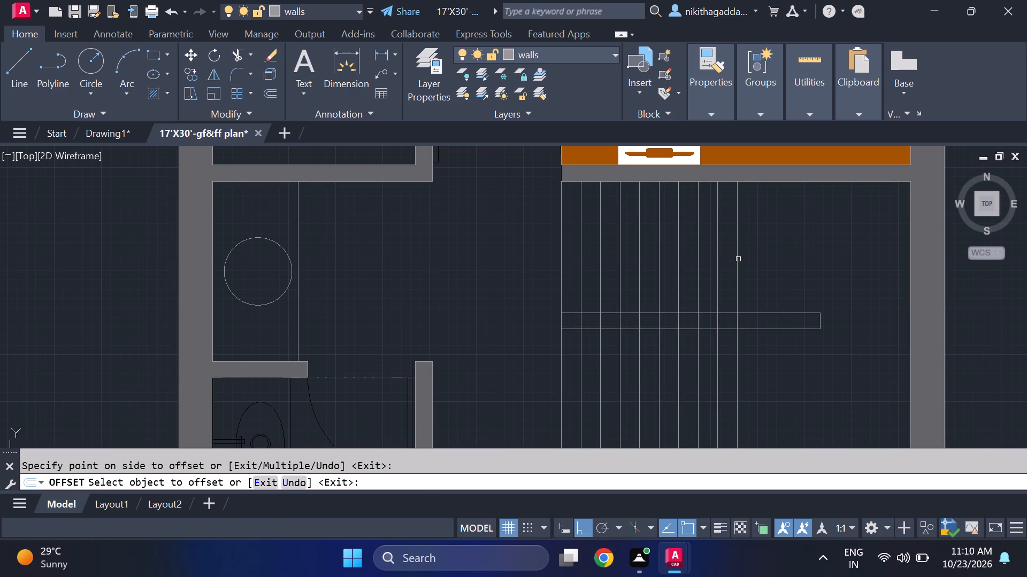
click(738, 259)
click(768, 259)
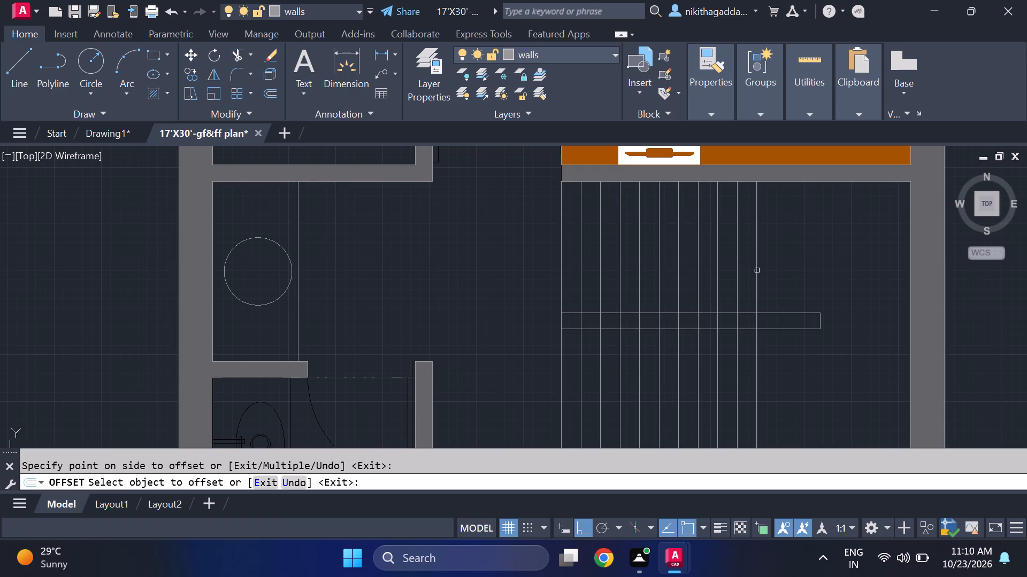
click(757, 271)
click(799, 263)
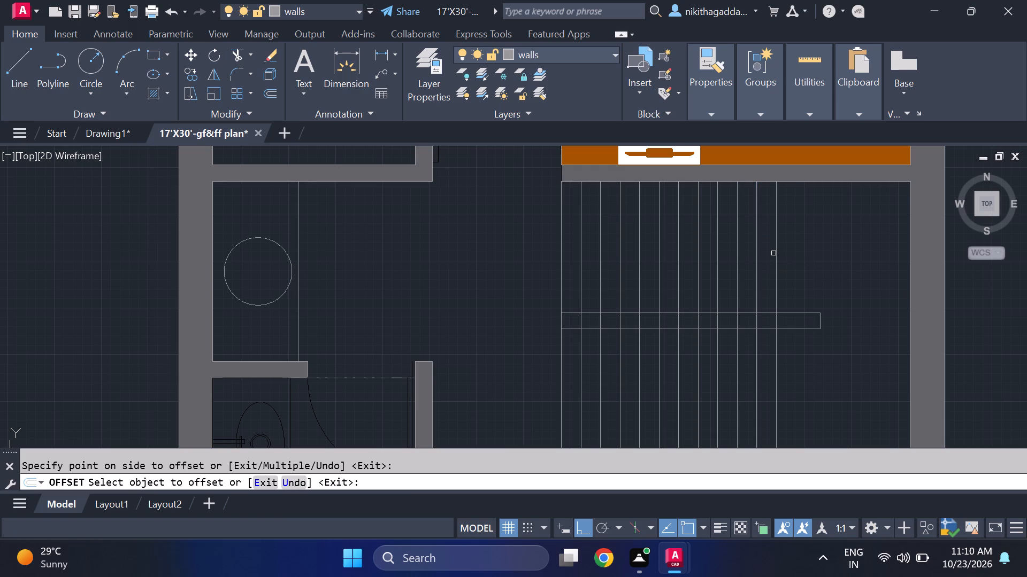
click(774, 251)
click(807, 243)
scroll(805, 252, down, 4)
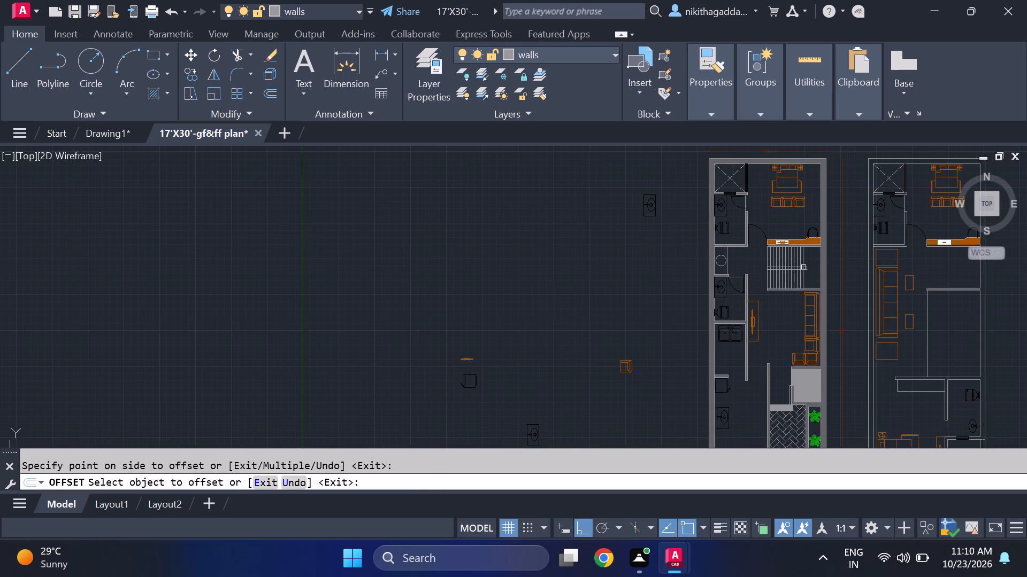
key(Escape)
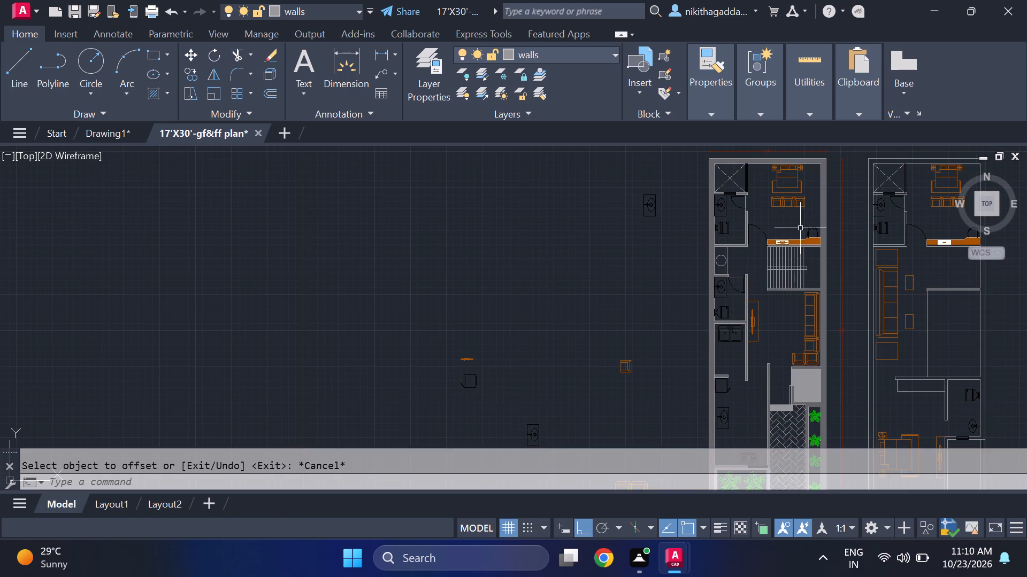
Erase every other offset line, starting with the one nearest the original vertical line, six lines in all, to double the tread spacing.
scroll(766, 232, up, 1)
scroll(777, 287, up, 2)
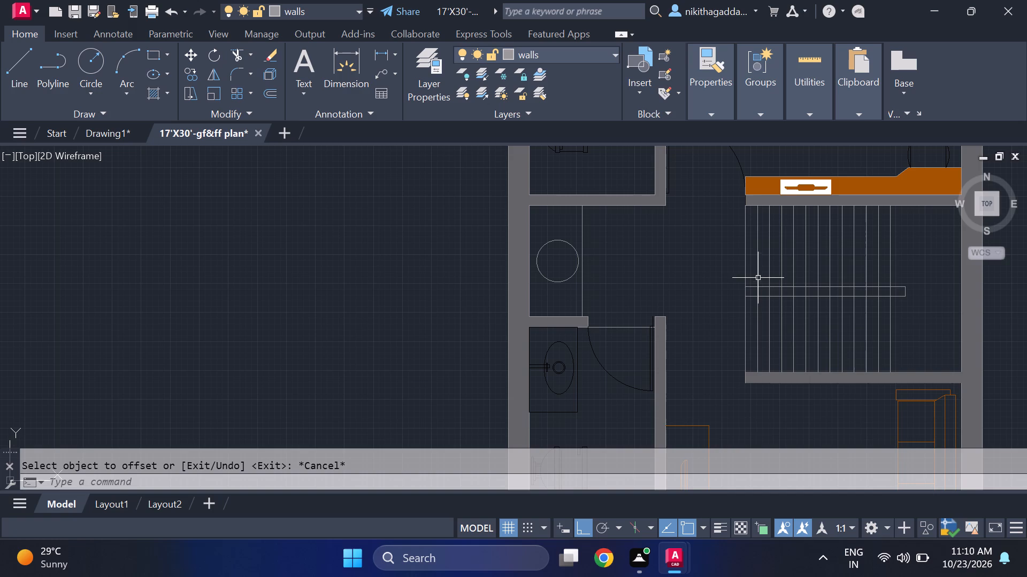
click(758, 278)
key(Delete)
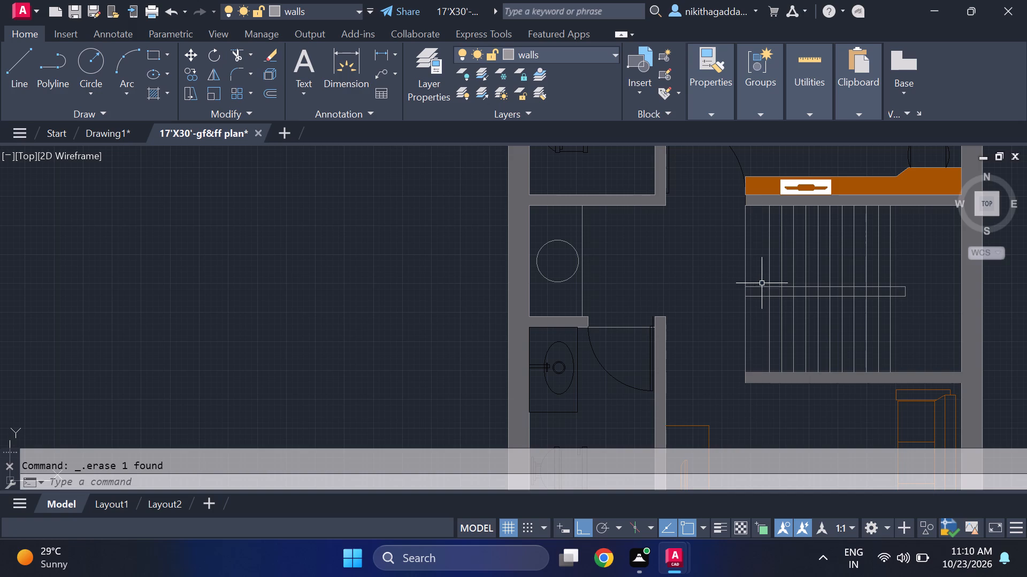
click(783, 290)
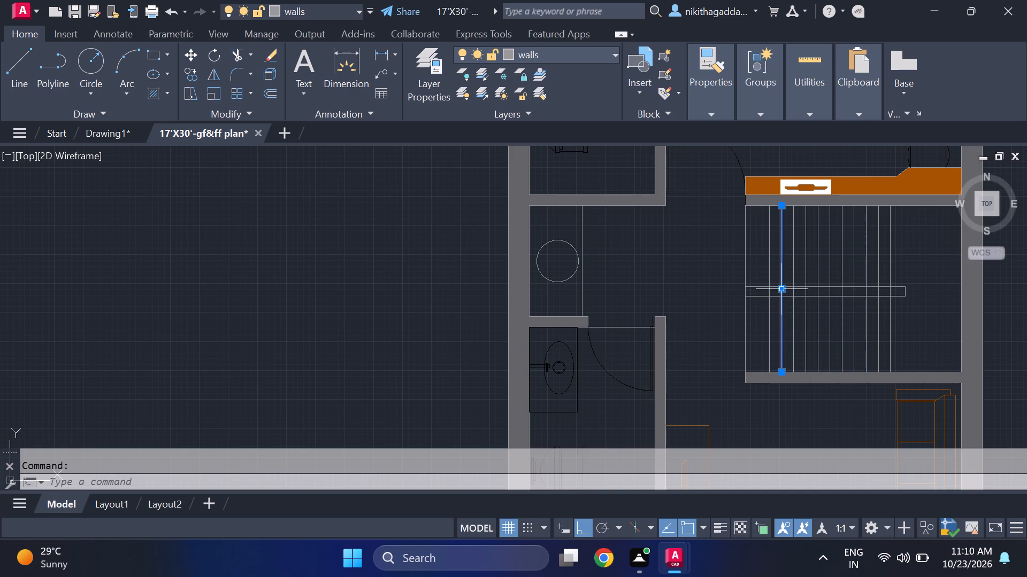
key(Delete)
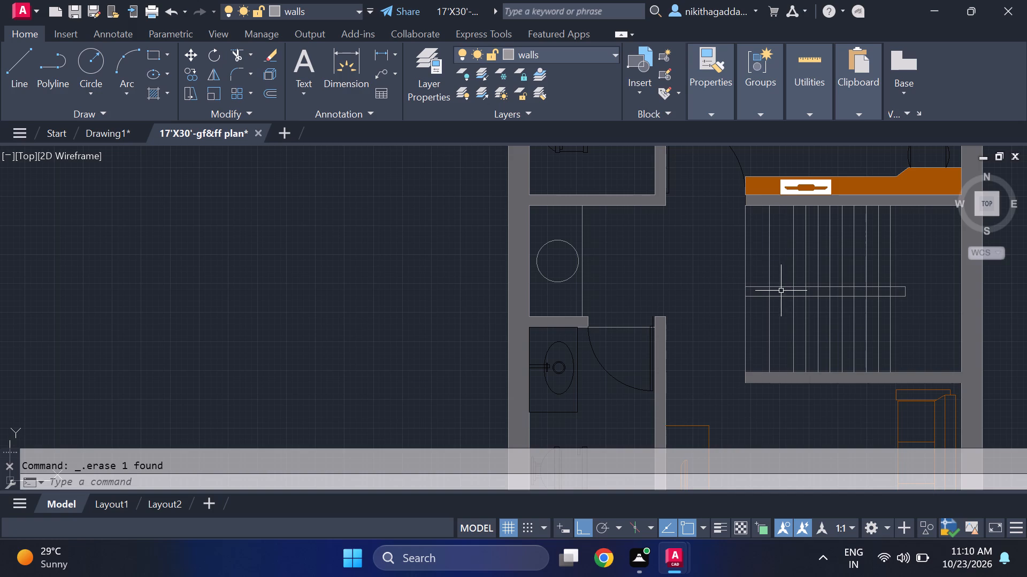
scroll(785, 296, up, 2)
middle_drag(799, 315, 597, 315)
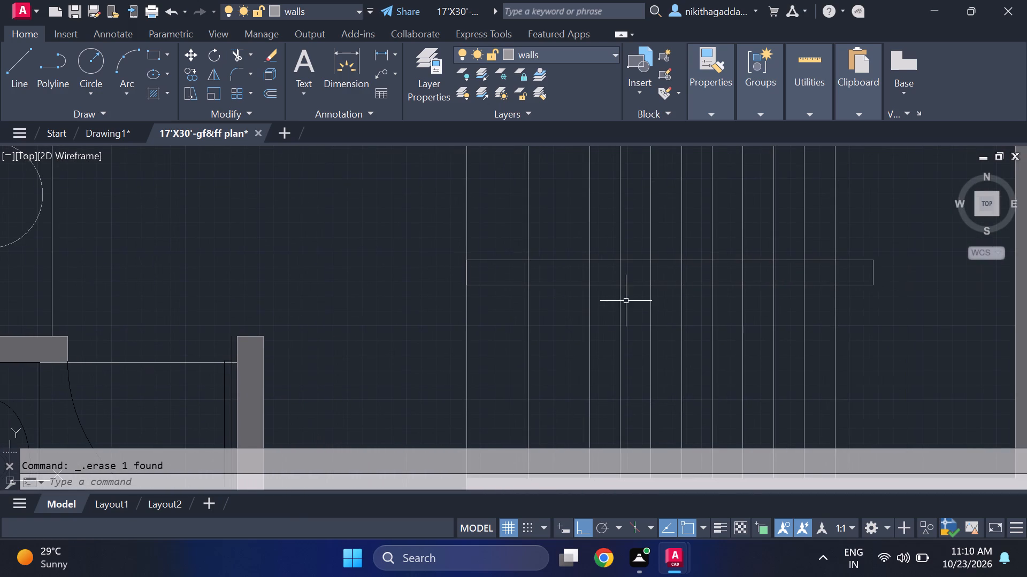
click(620, 298)
key(Delete)
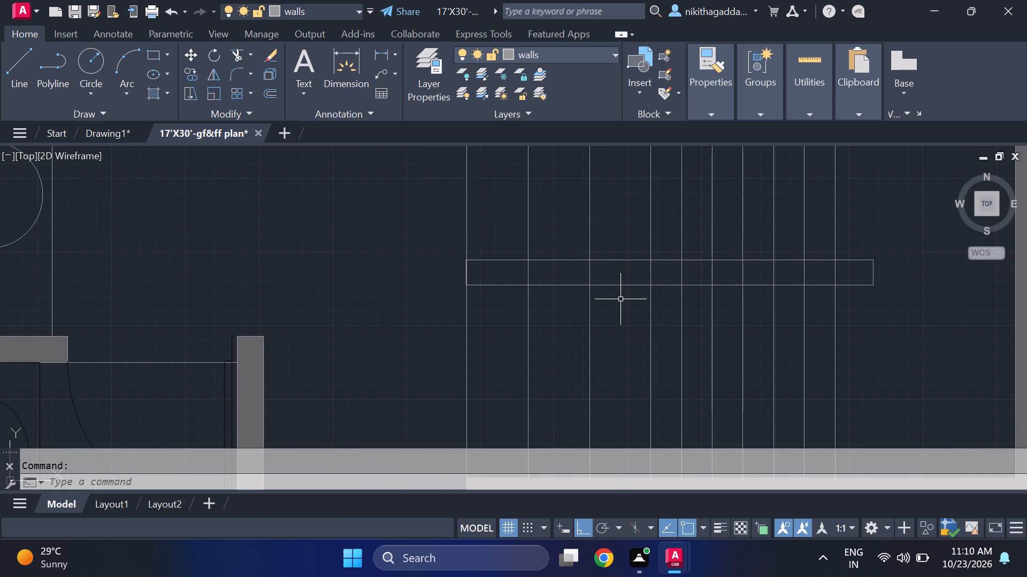
scroll(622, 300, down, 3)
scroll(629, 305, up, 1)
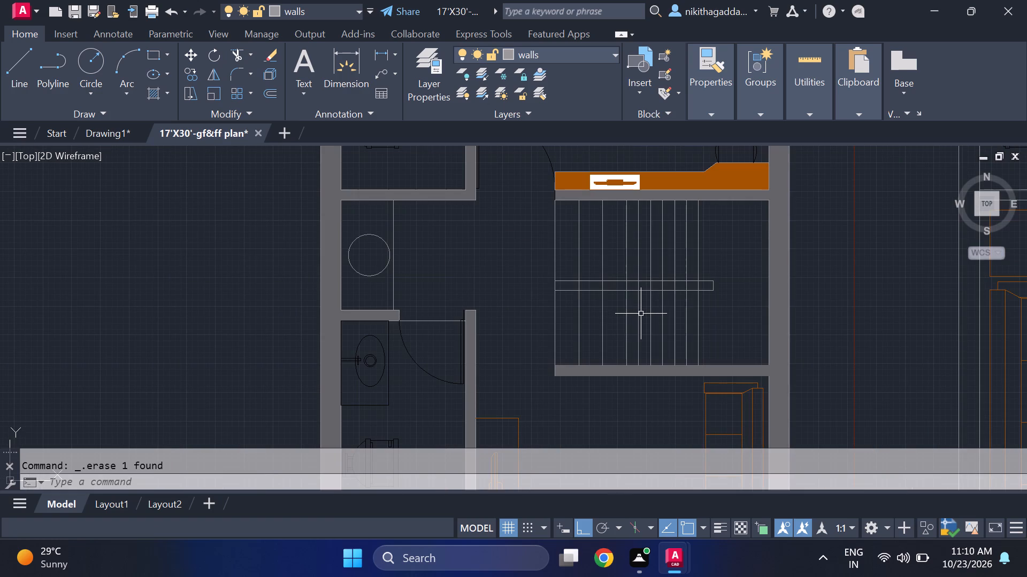
click(639, 313)
key(Delete)
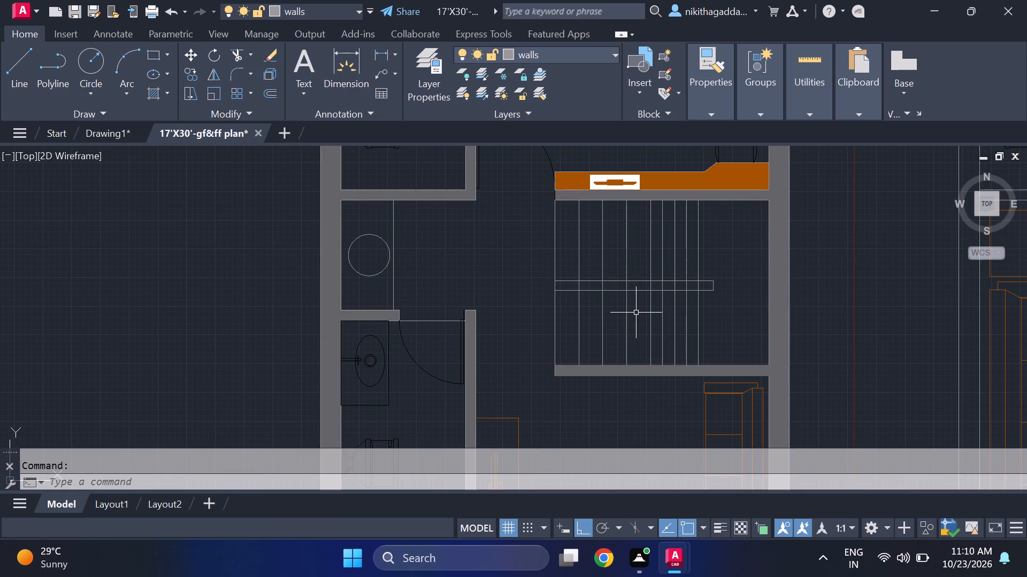
scroll(640, 316, up, 1)
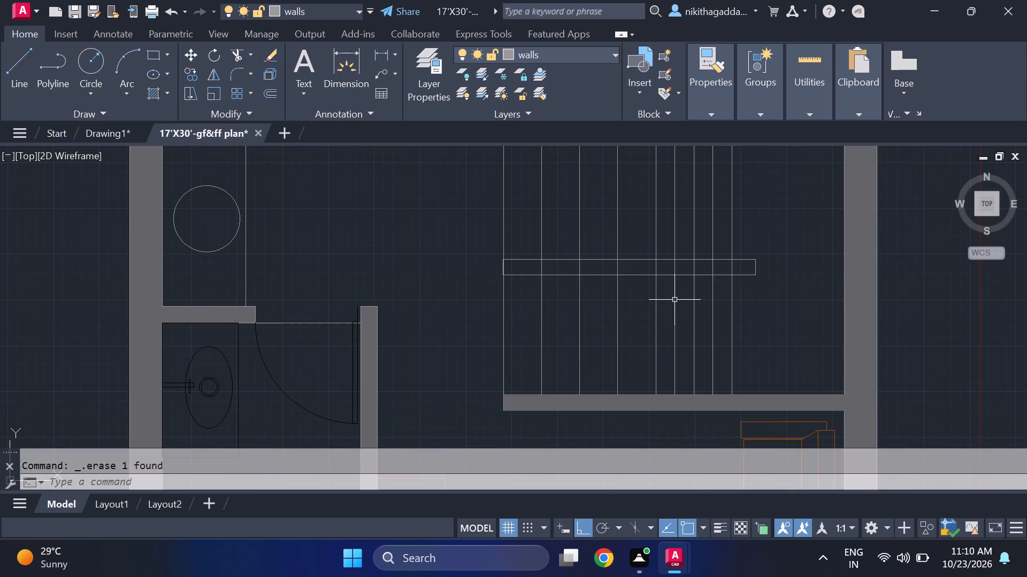
click(675, 299)
key(Delete)
click(711, 262)
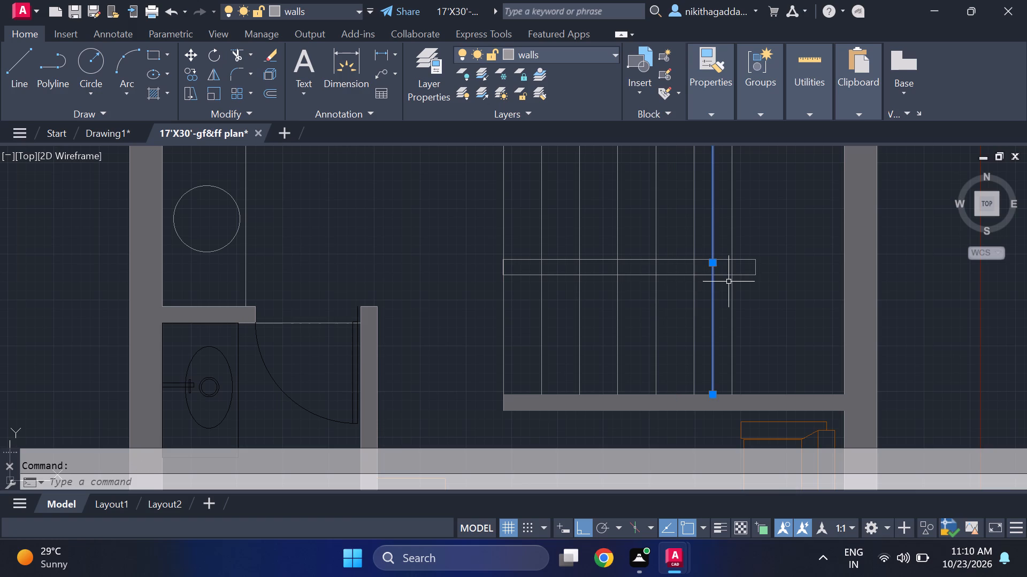
key(Delete)
Trim away the parts of the six remaining tread lines that cross inside the thin dividing rectangle.
scroll(540, 361, down, 4)
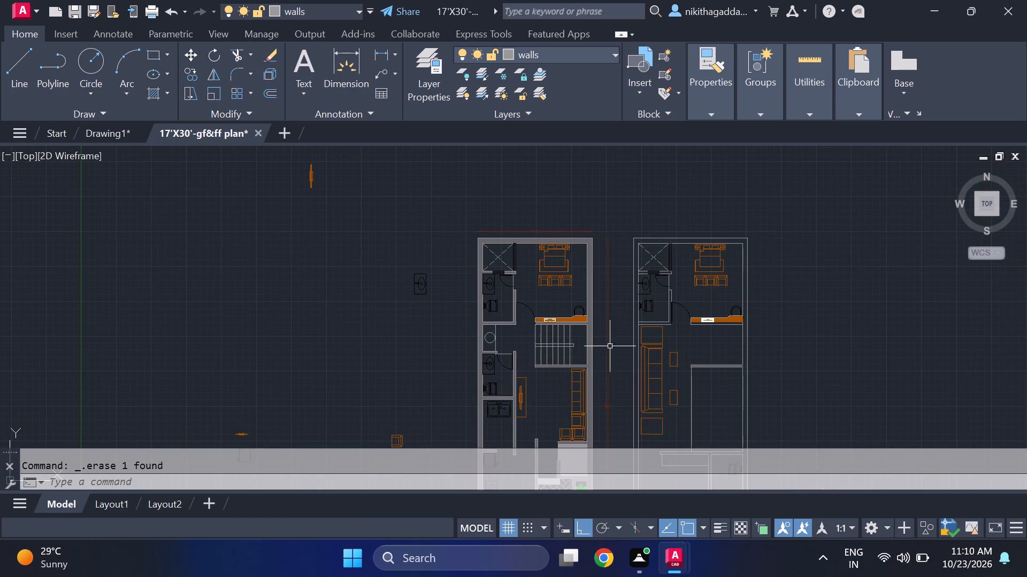
middle_drag(617, 358, 480, 346)
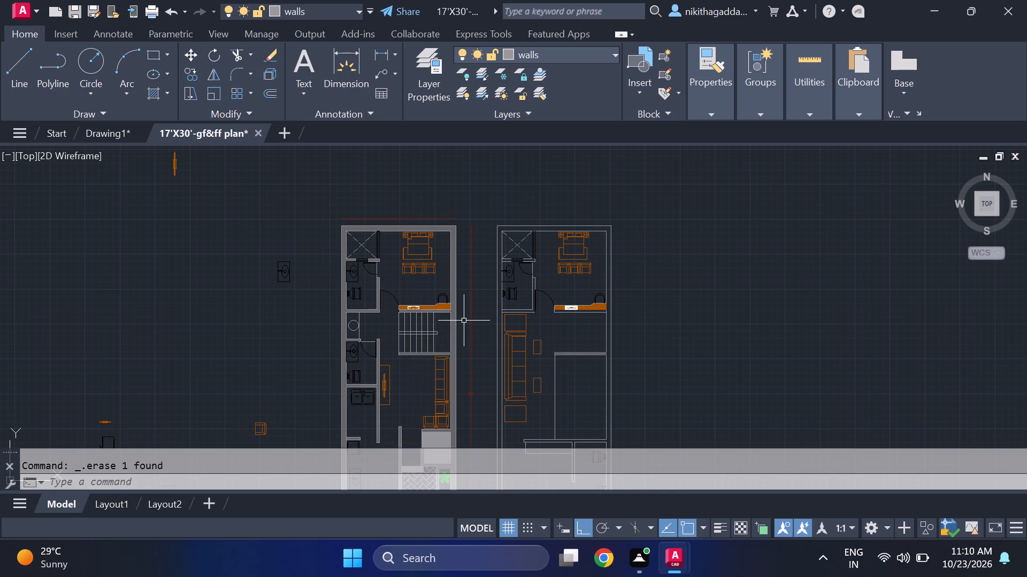
scroll(422, 333, up, 3)
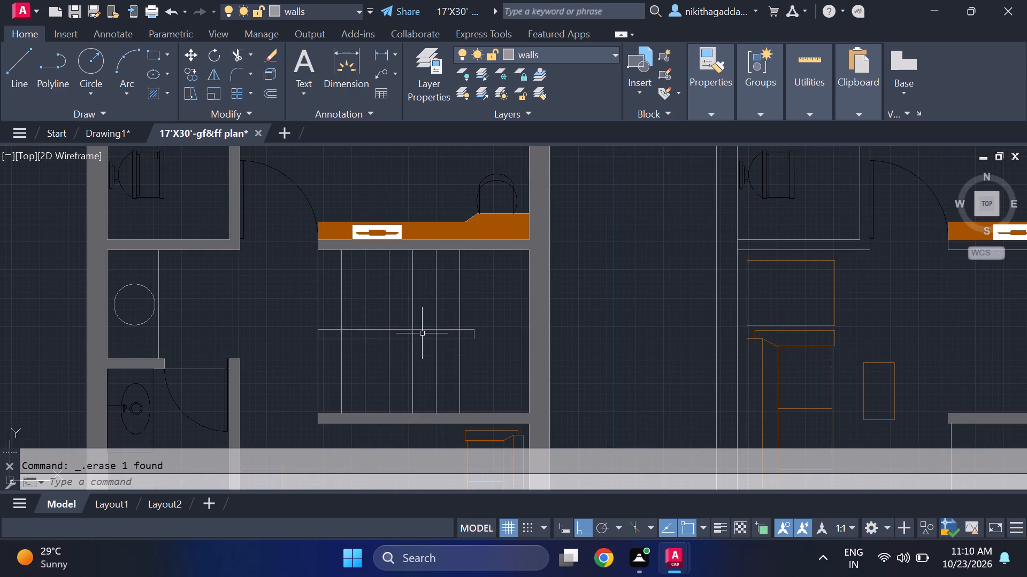
text(tr)
key(Return)
scroll(421, 334, up, 2)
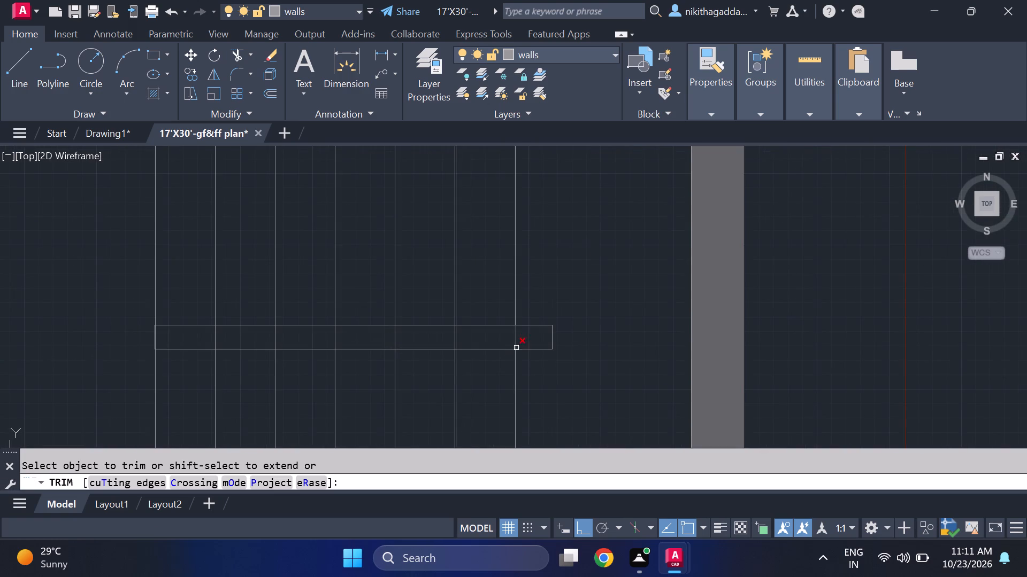
drag(523, 339, 422, 344)
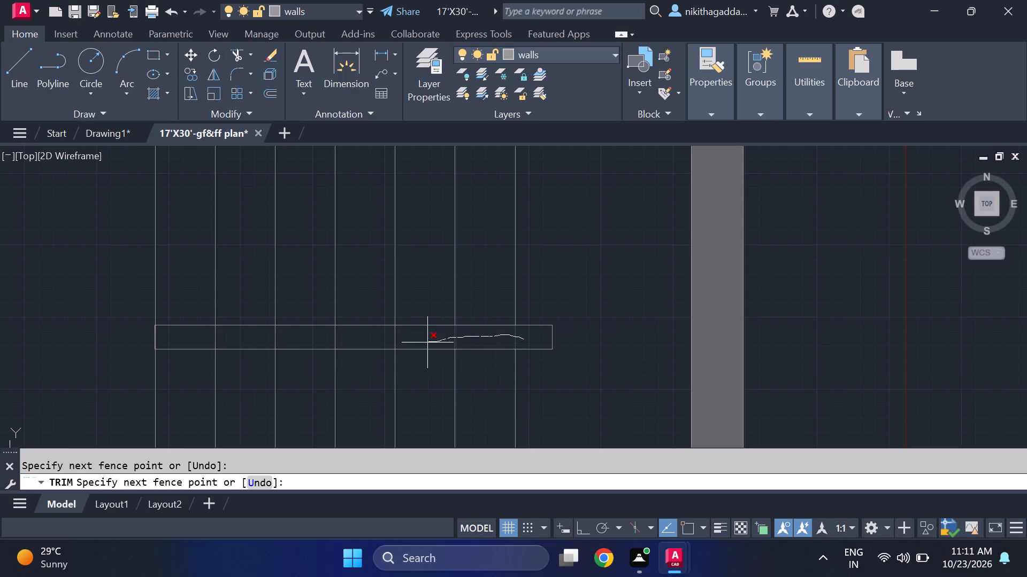
drag(422, 344, 328, 336)
drag(328, 336, 211, 335)
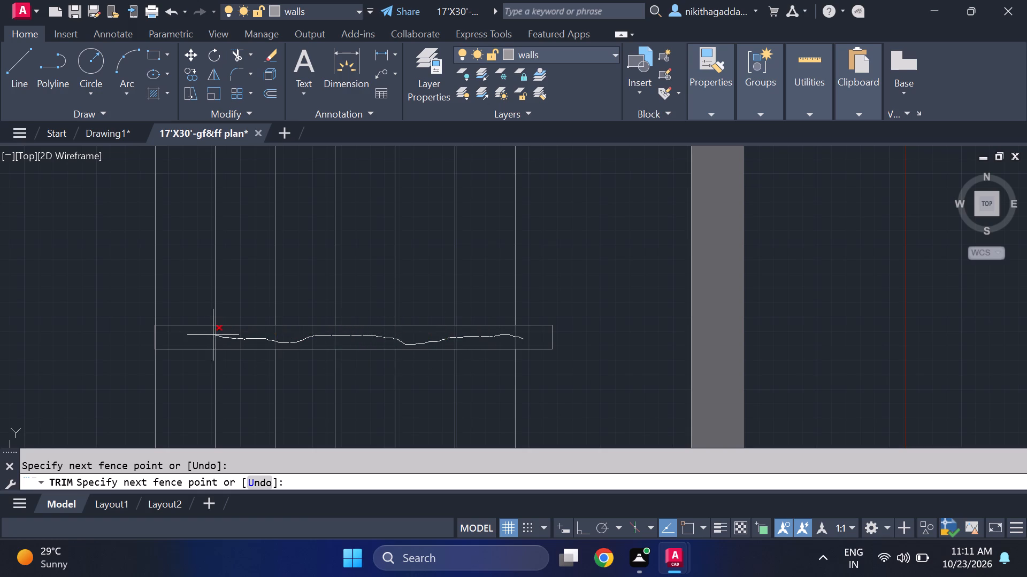
drag(211, 335, 201, 334)
scroll(289, 324, down, 3)
key(Escape)
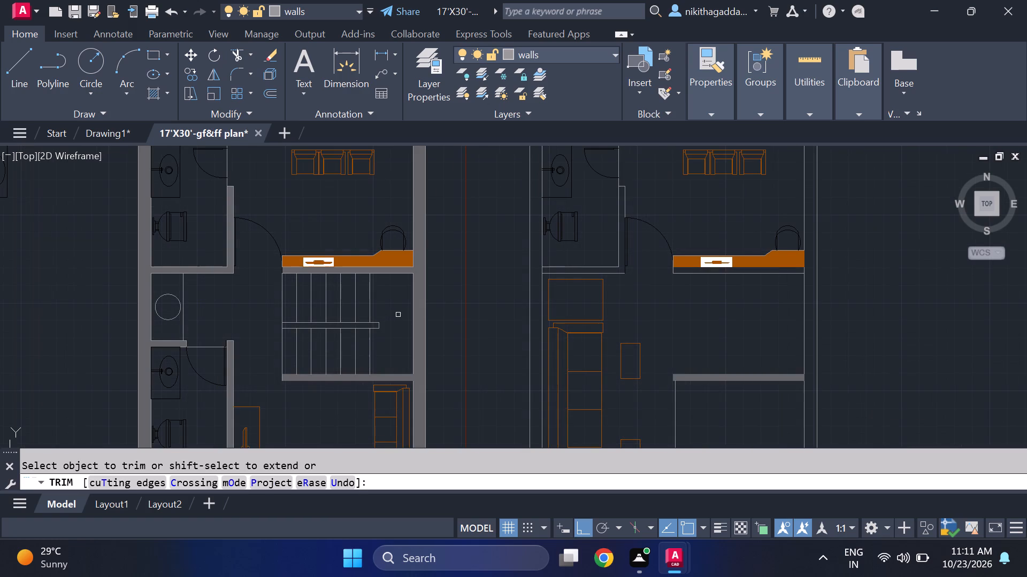
middle_drag(349, 336, 384, 323)
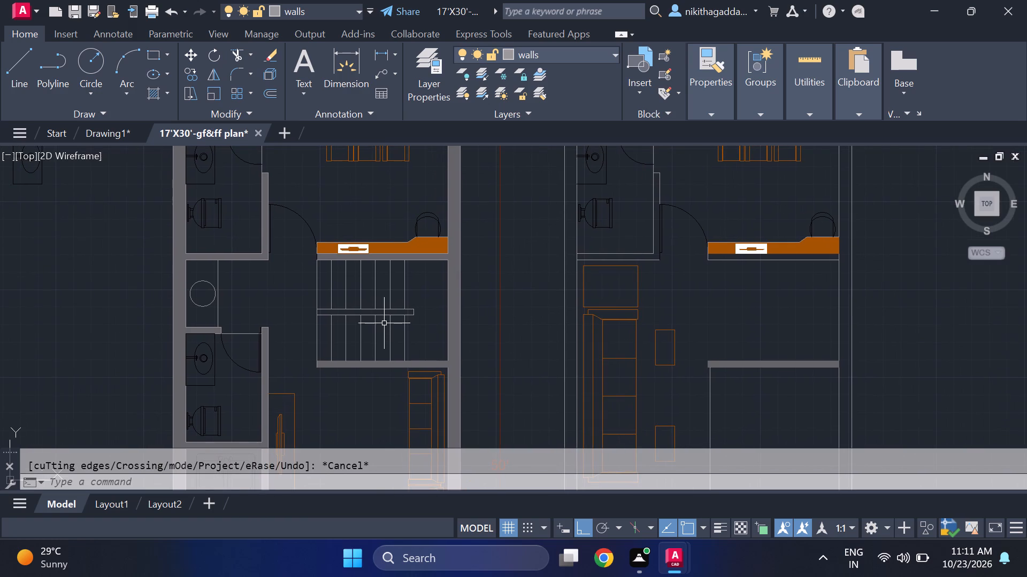
Copy the staircase treads and dividing strip from the filled-wall plan to the matching stair corner in the unfilled-wall plan.
scroll(378, 299, up, 1)
click(456, 258)
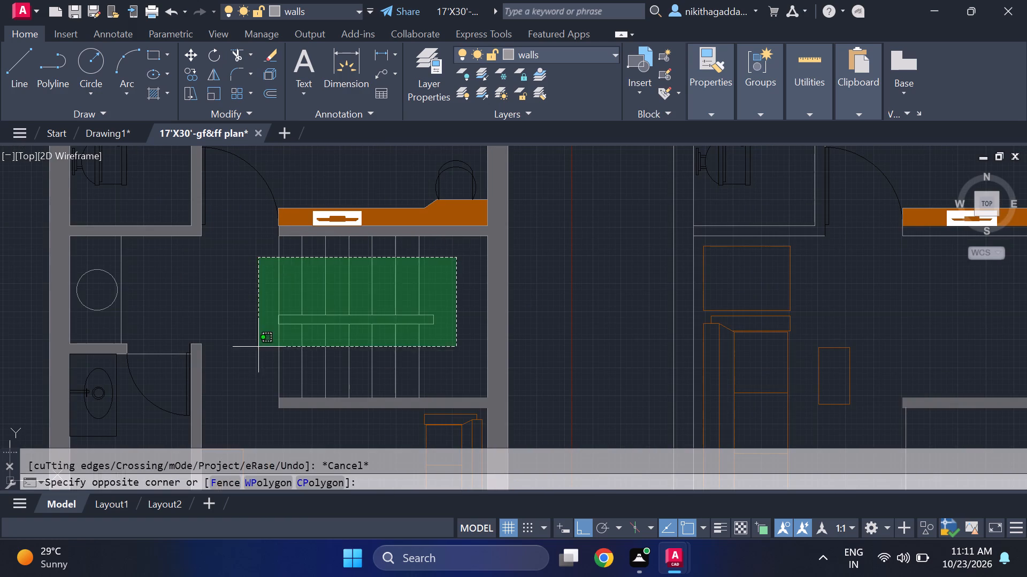
click(254, 365)
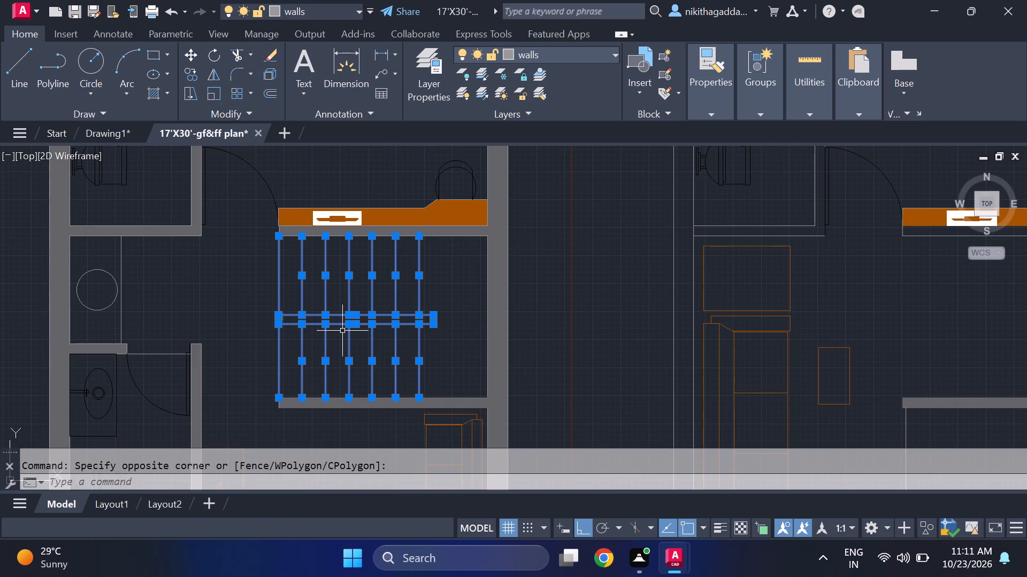
text(co)
key(Return)
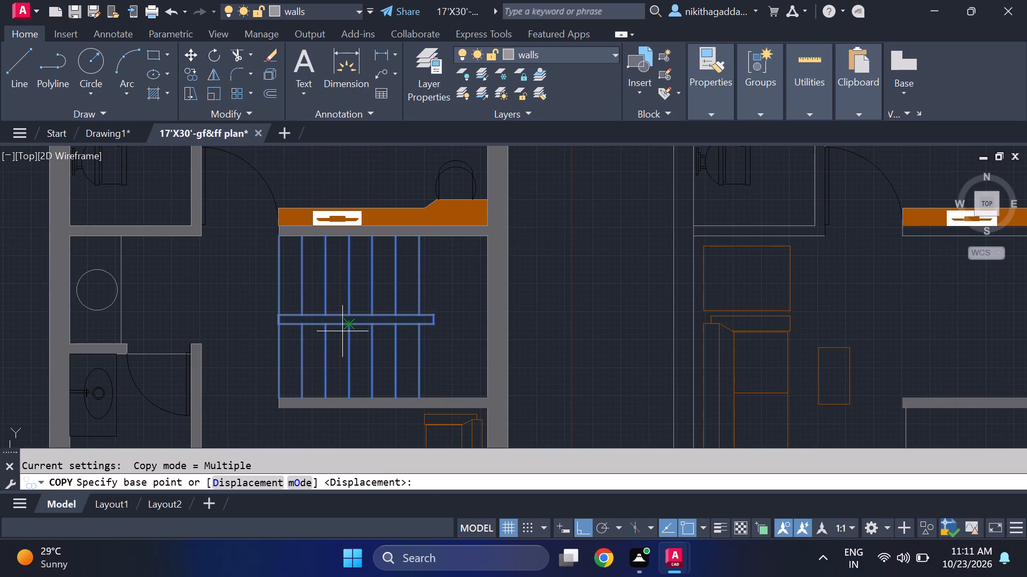
click(276, 237)
middle_drag(677, 243, 670, 244)
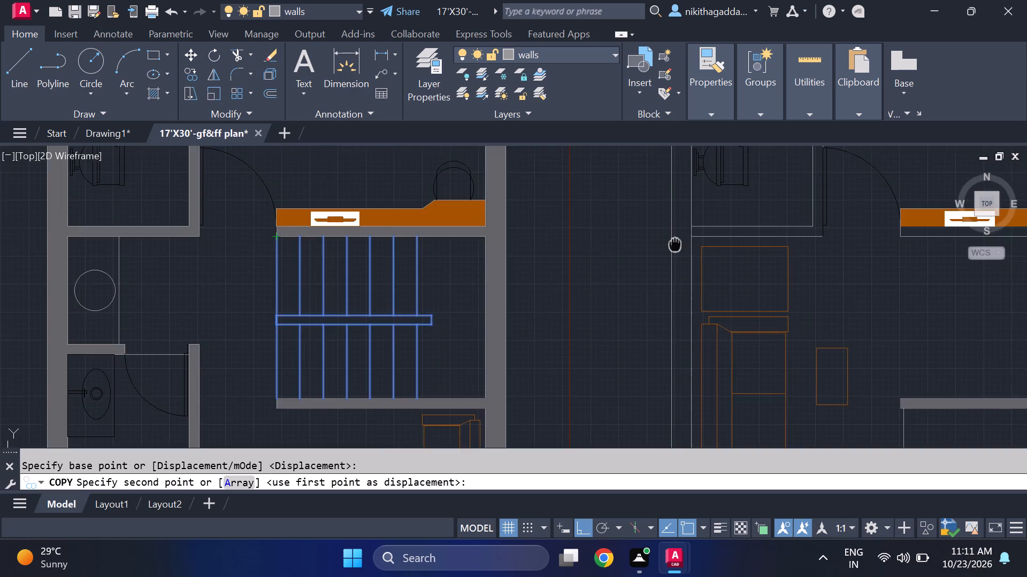
middle_drag(670, 244, 276, 237)
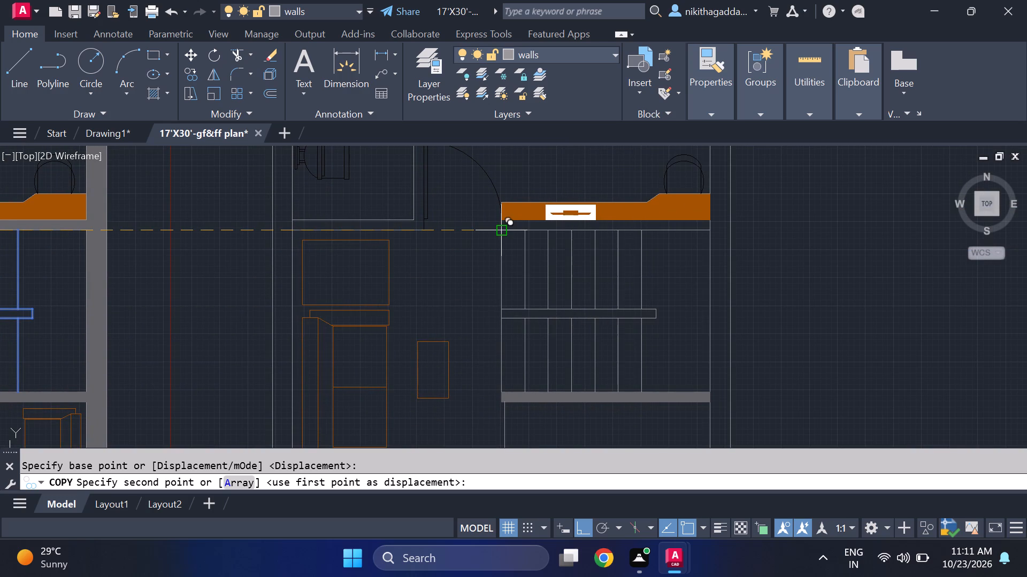
click(503, 233)
scroll(626, 178, down, 3)
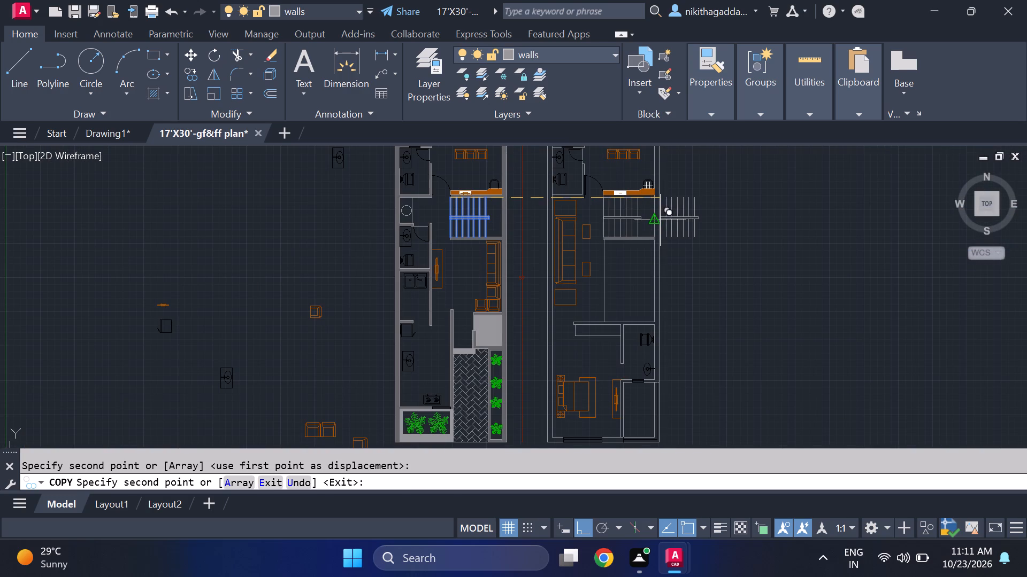
key(Escape)
Trim away the overlapping vertical line pieces across the dividing strip's flush end in the unfilled-wall plan's staircase.
scroll(654, 181, up, 2)
middle_drag(663, 247, 662, 247)
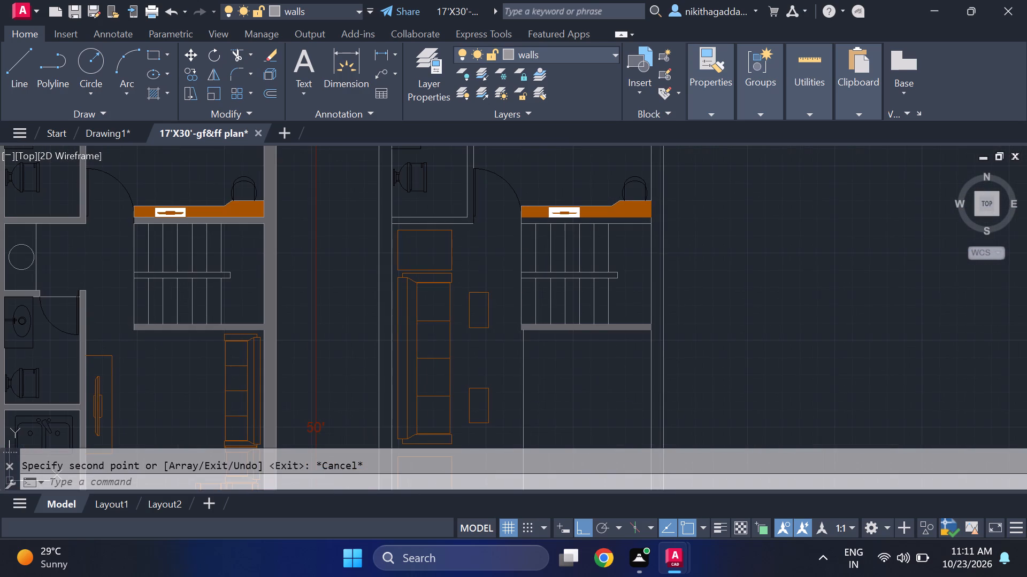
middle_drag(662, 247, 658, 243)
scroll(624, 252, down, 1)
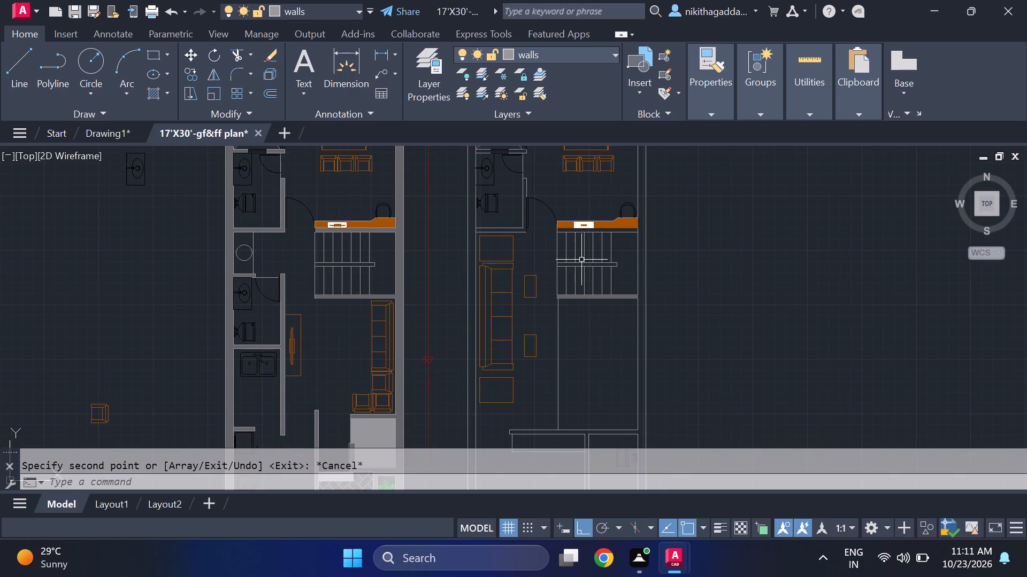
middle_drag(581, 261, 592, 256)
middle_drag(597, 255, 609, 252)
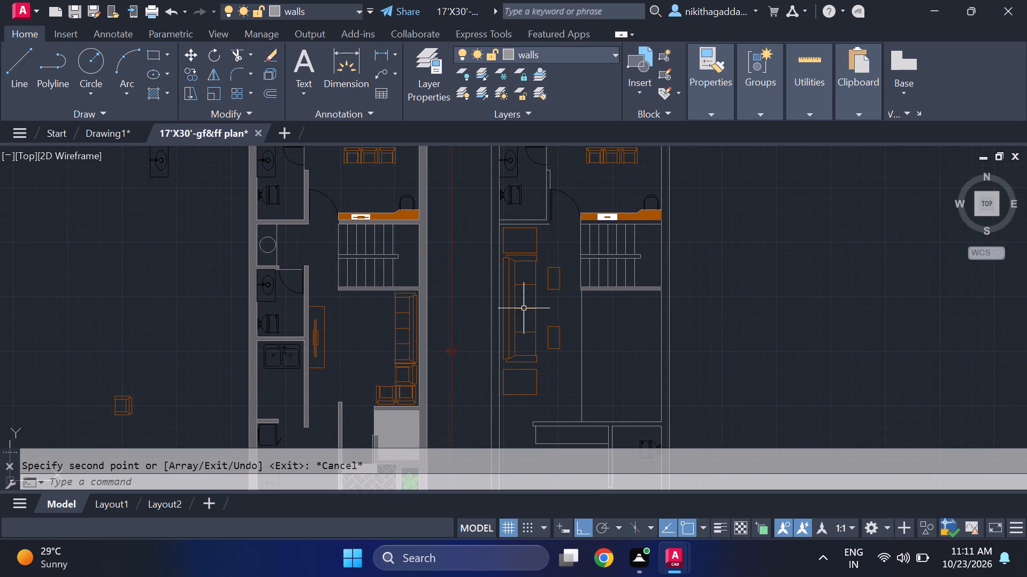
scroll(523, 310, up, 1)
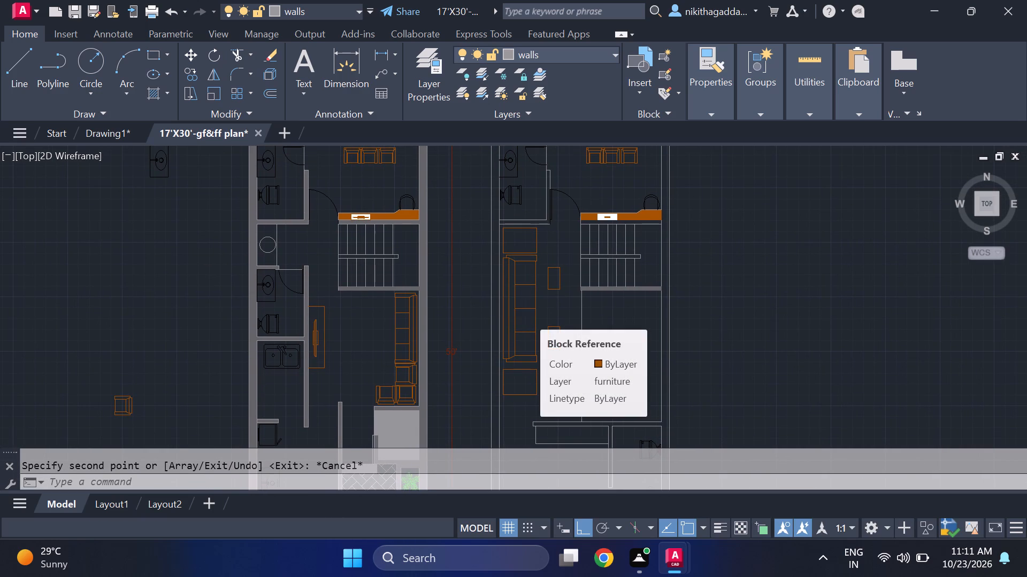
scroll(523, 310, up, 1)
middle_drag(601, 297, 508, 399)
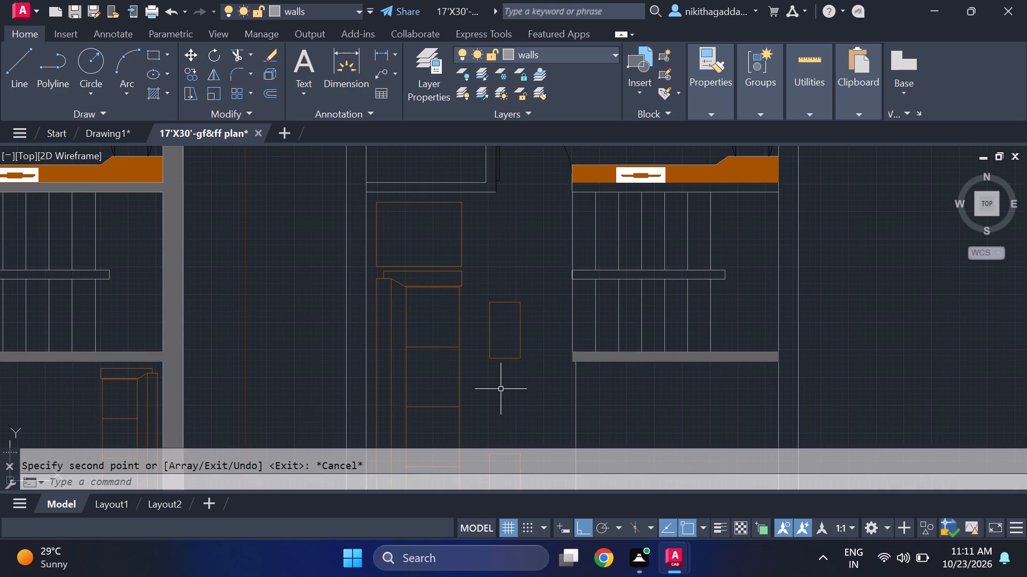
text(tr)
key(Return)
scroll(549, 286, up, 2)
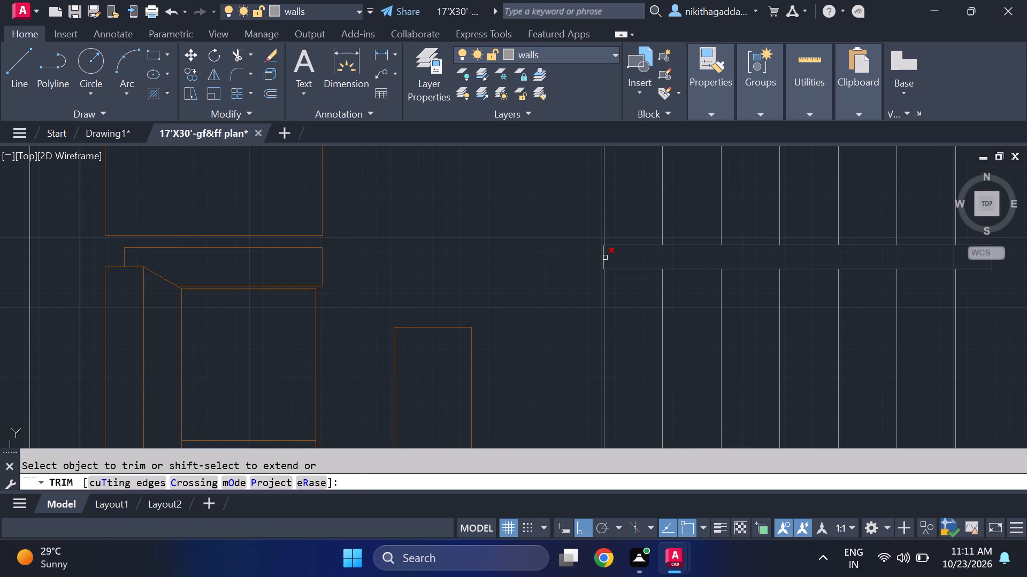
click(605, 258)
click(604, 257)
scroll(534, 294, down, 4)
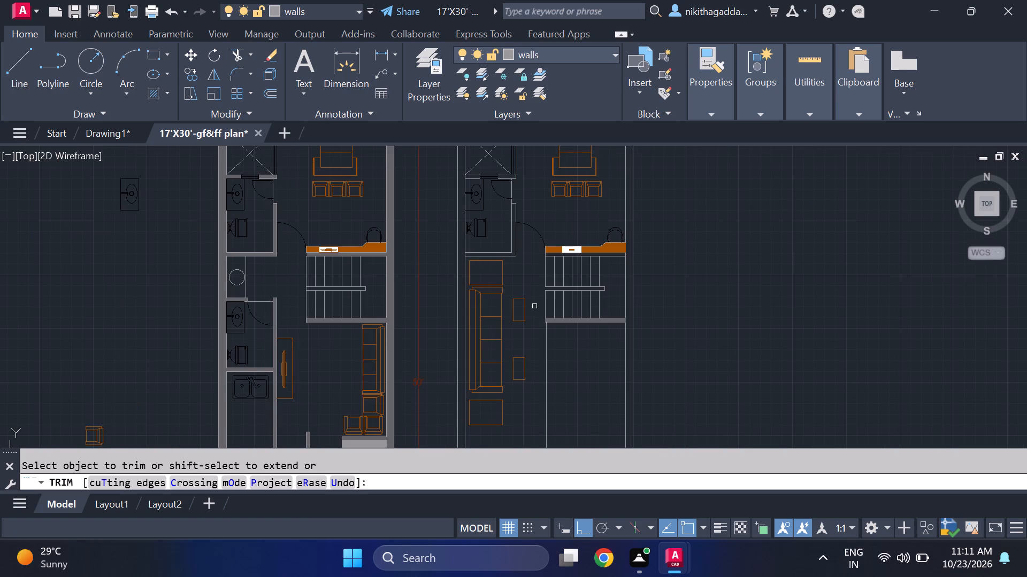
key(Escape)
Shorten the upper bathroom's washbasin counter in the unfilled-wall plan by moving its lower edge toward the basin and trimming the overhanging side line.
middle_drag(561, 323, 554, 331)
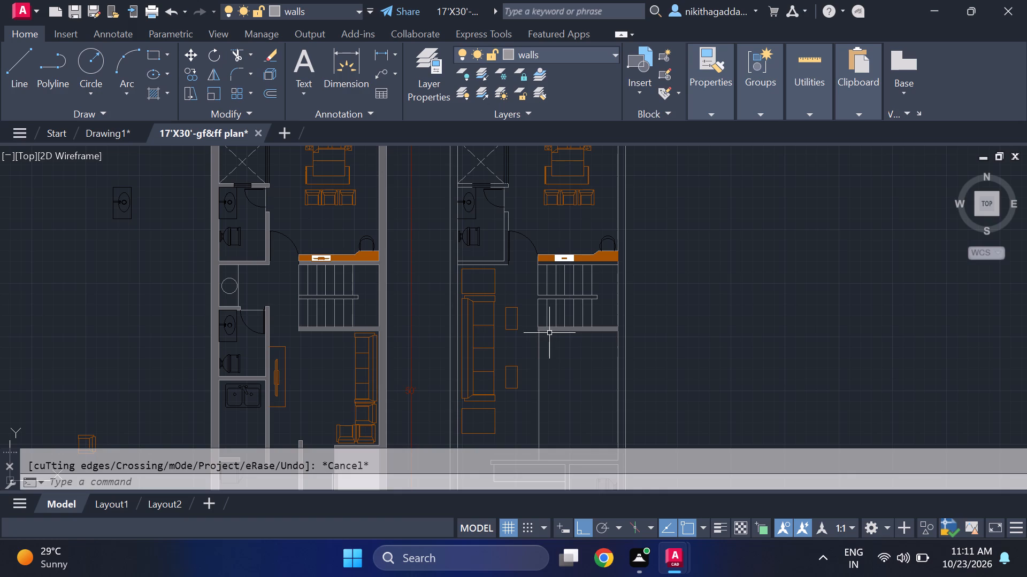
middle_drag(545, 333, 517, 410)
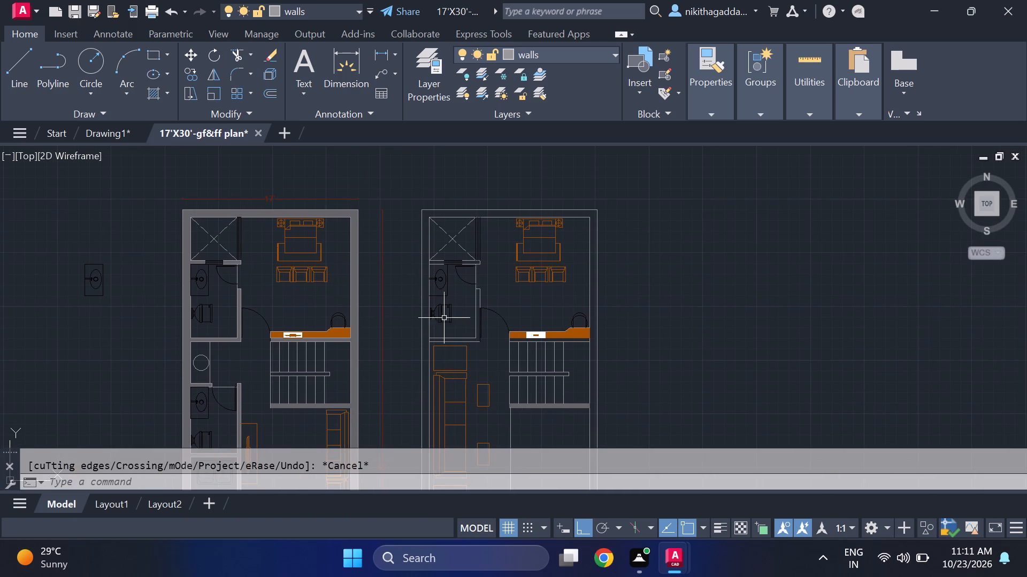
scroll(444, 308, up, 3)
click(435, 283)
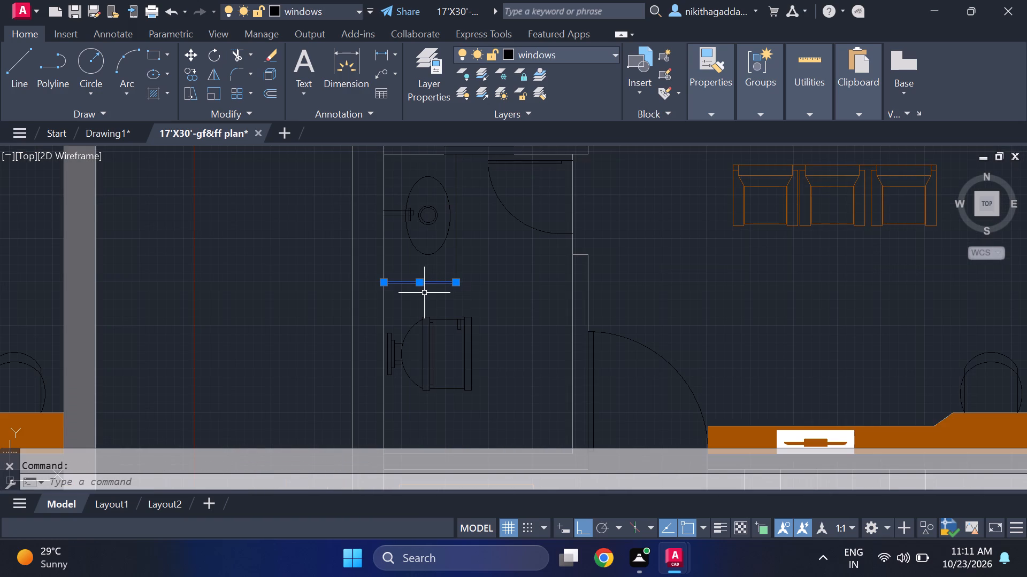
key(m)
key(Return)
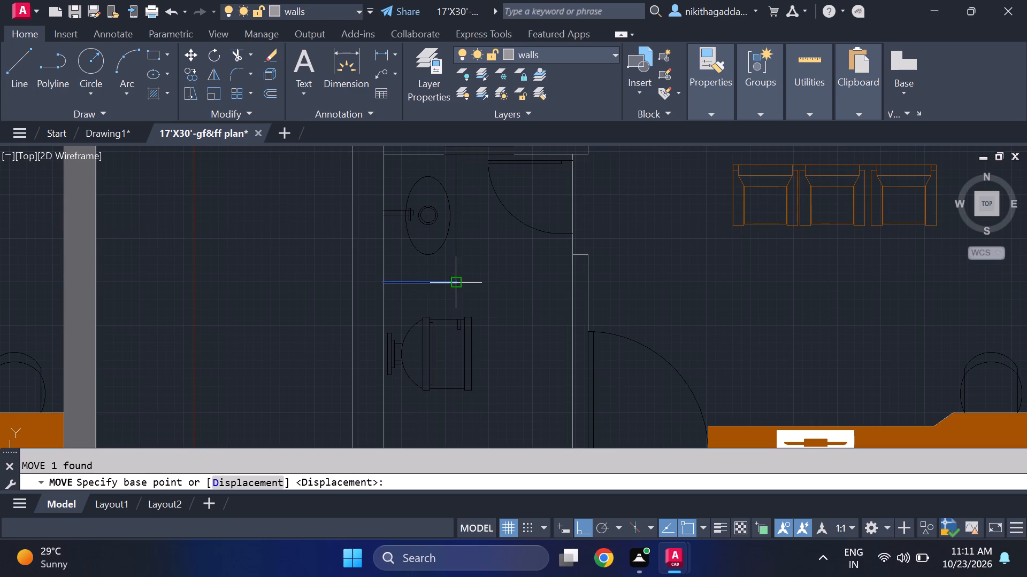
click(456, 282)
click(455, 263)
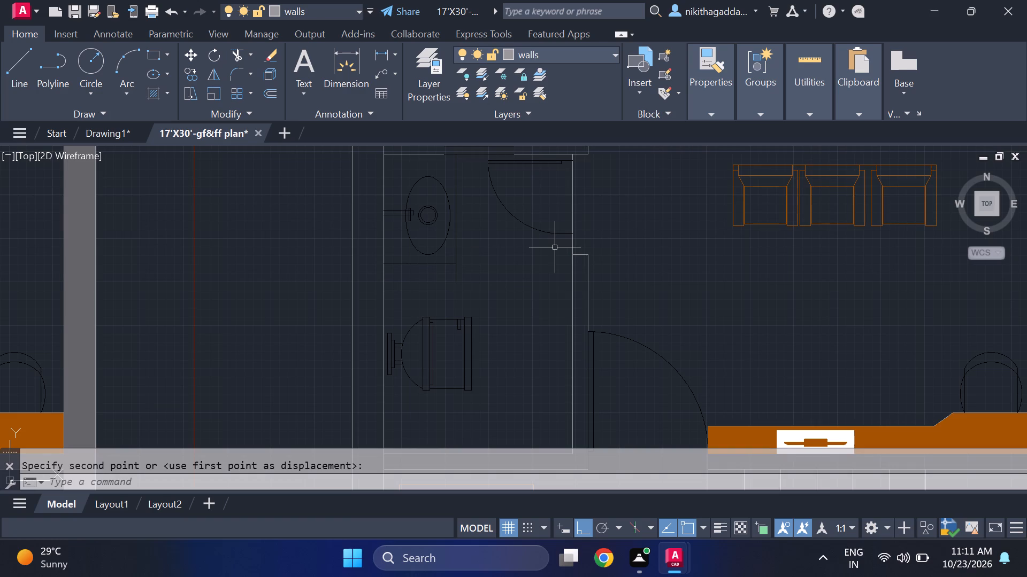
text(tr)
key(Return)
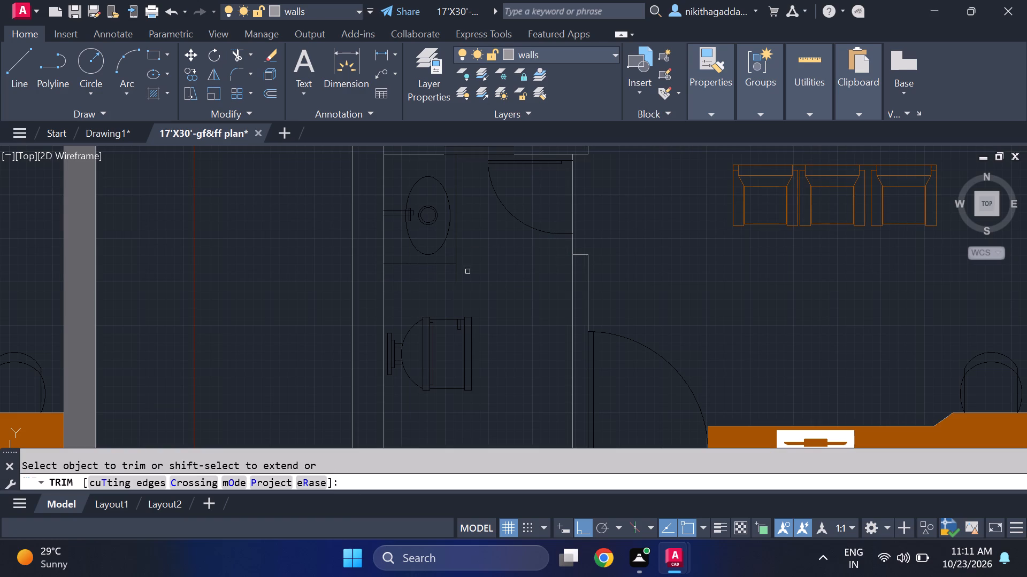
click(457, 269)
scroll(478, 270, down, 4)
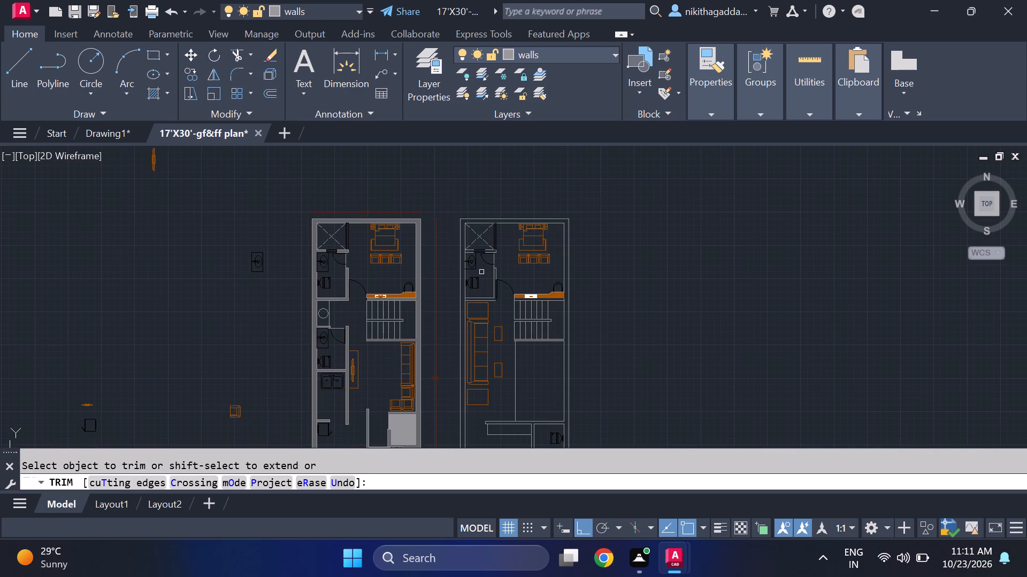
key(Escape)
Look over both floor plans, examining the unfilled-wall plan's staircase, living area and lower rooms against the filled-wall plan.
scroll(442, 302, up, 2)
middle_drag(542, 360, 509, 347)
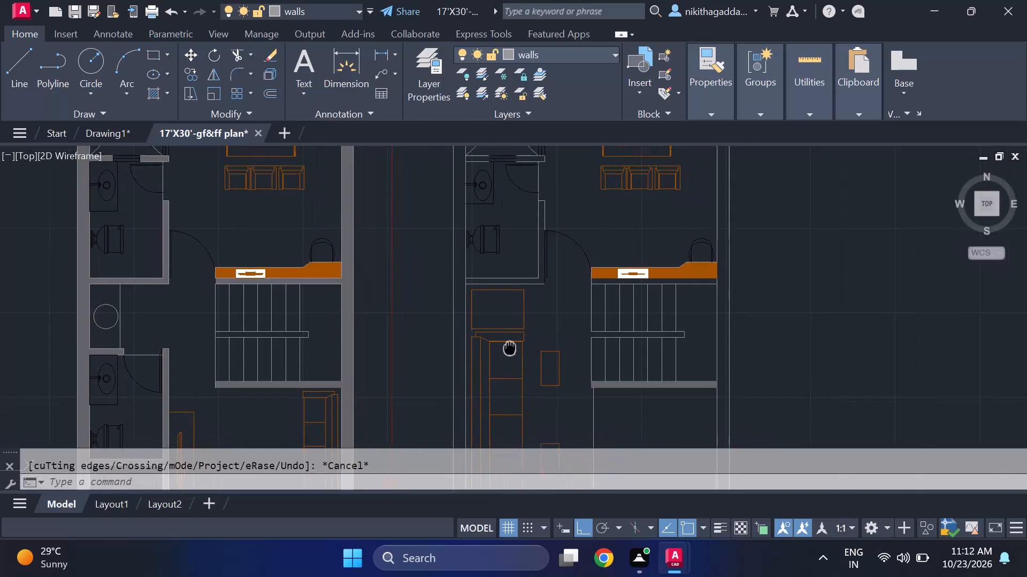
middle_drag(509, 347, 470, 324)
scroll(385, 270, down, 3)
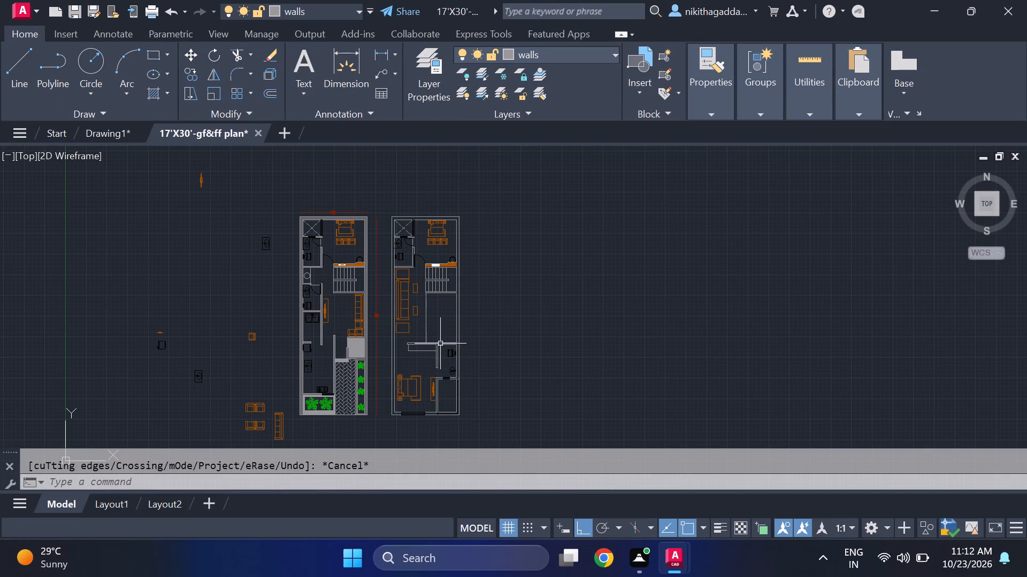
scroll(444, 350, up, 3)
middle_drag(444, 353, 440, 309)
scroll(441, 288, down, 3)
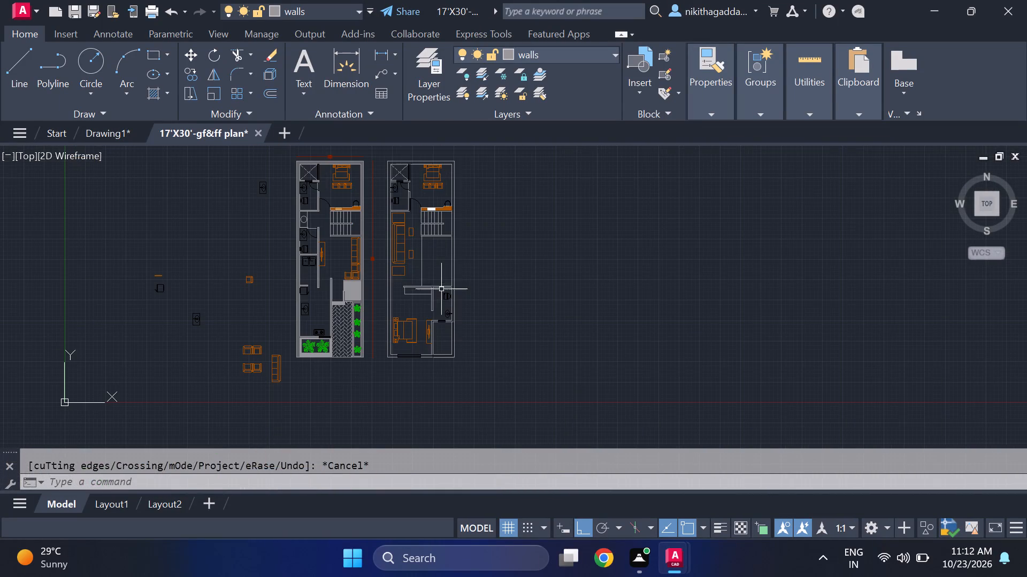
middle_drag(425, 261, 522, 328)
scroll(426, 262, up, 1)
scroll(524, 332, up, 2)
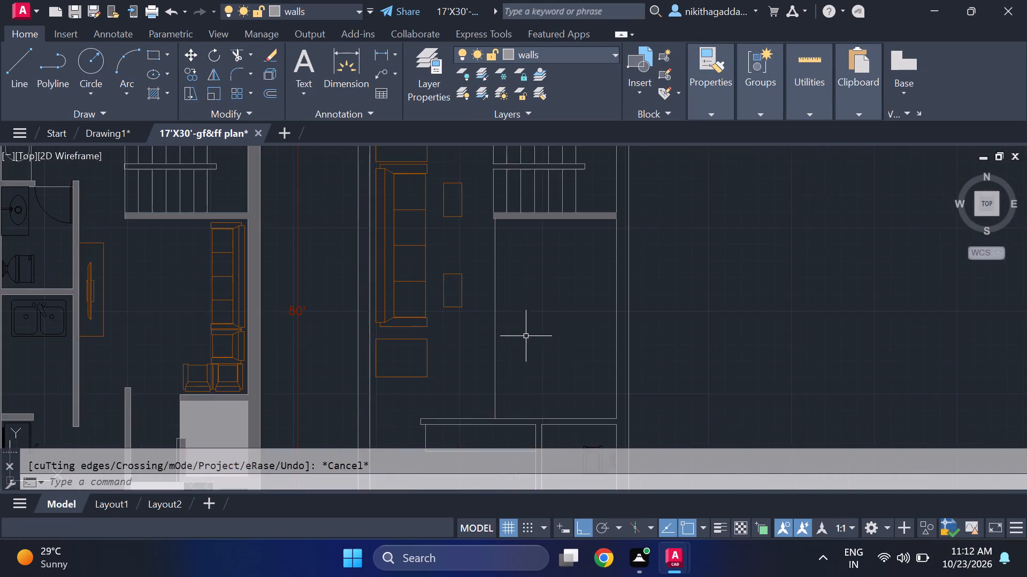
middle_drag(525, 337, 532, 352)
scroll(533, 353, down, 3)
scroll(532, 350, up, 2)
middle_drag(532, 350, 543, 376)
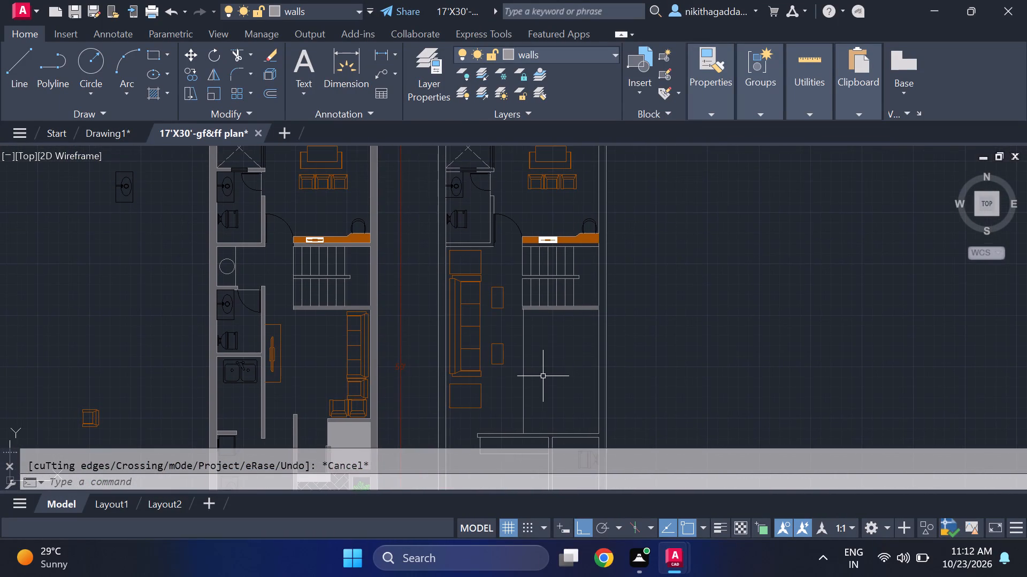
middle_drag(543, 376, 558, 409)
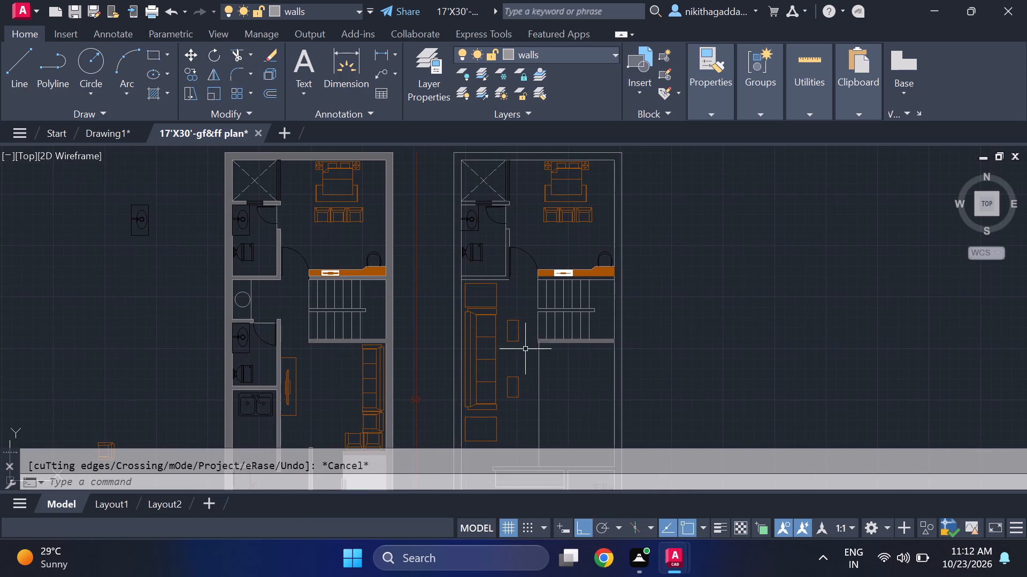
middle_click(521, 341)
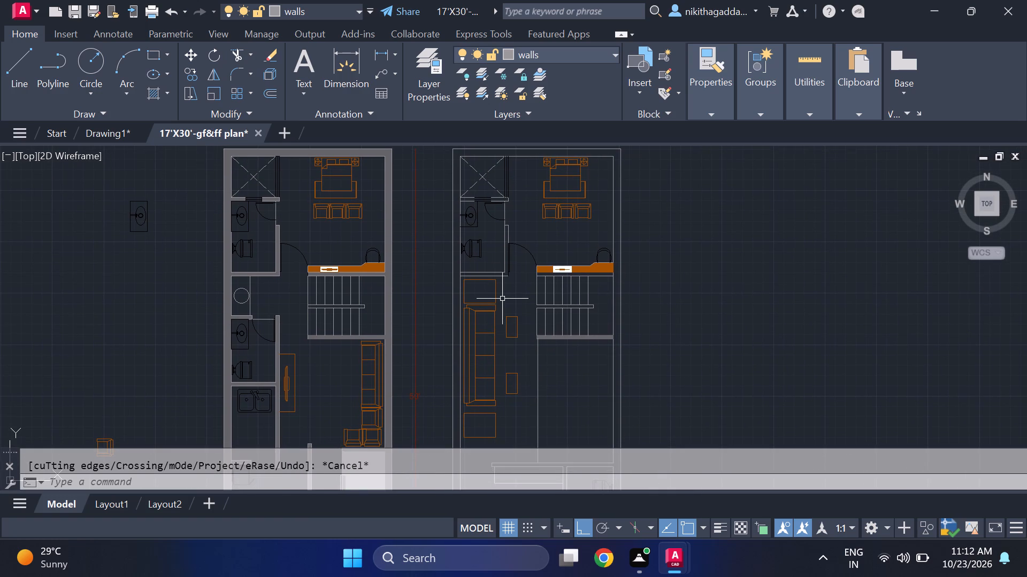
middle_drag(506, 319, 526, 288)
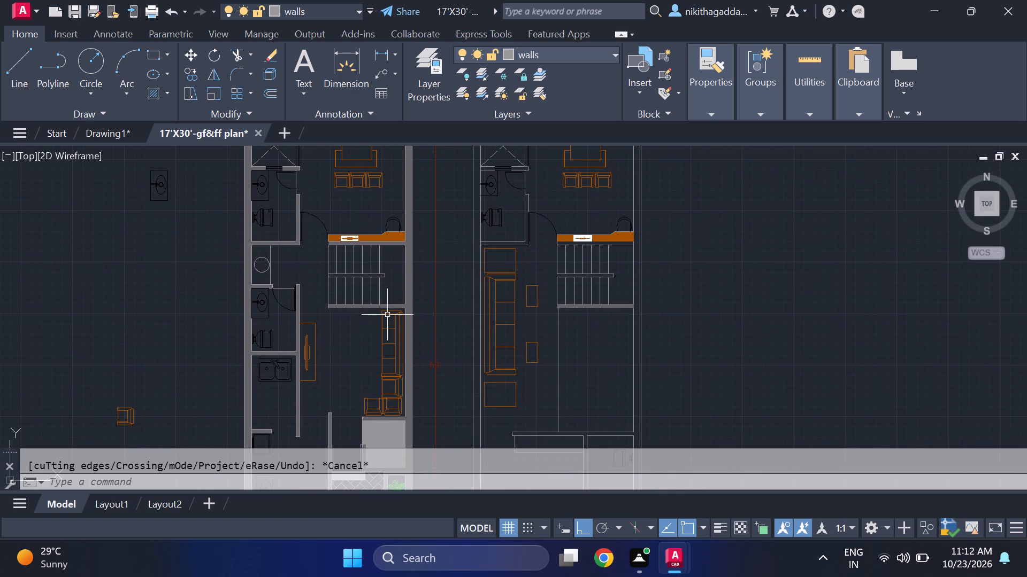
Copy the lower bathroom's door from the filled-wall plan into the empty space to the left of that plan.
scroll(287, 297, up, 2)
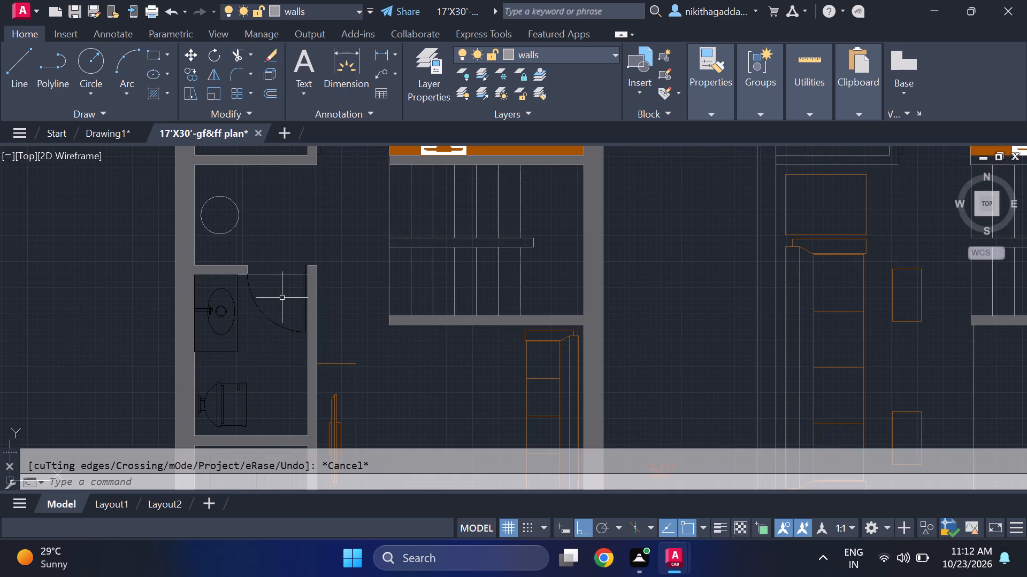
click(271, 304)
click(253, 333)
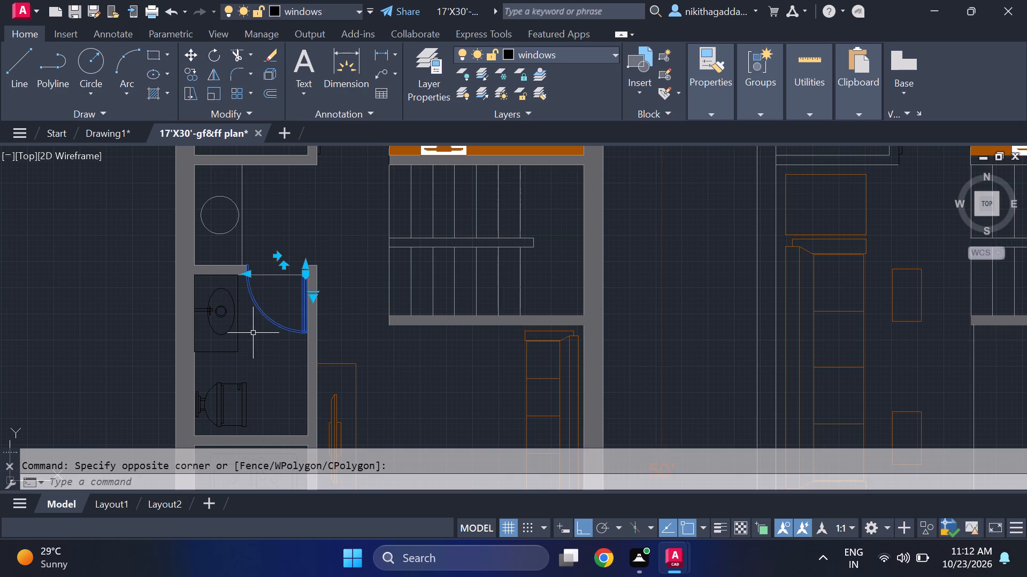
text(co)
key(Return)
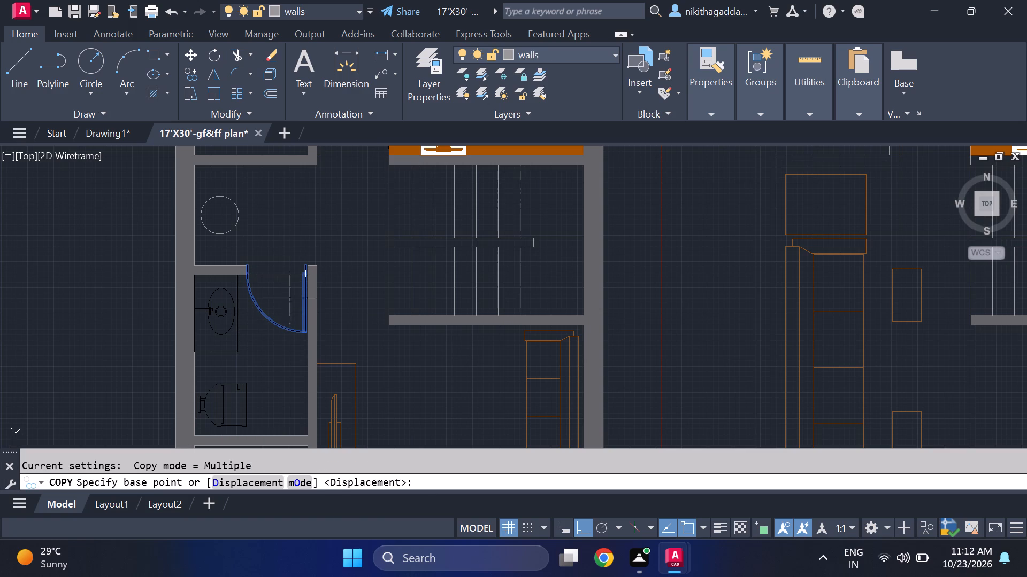
click(302, 261)
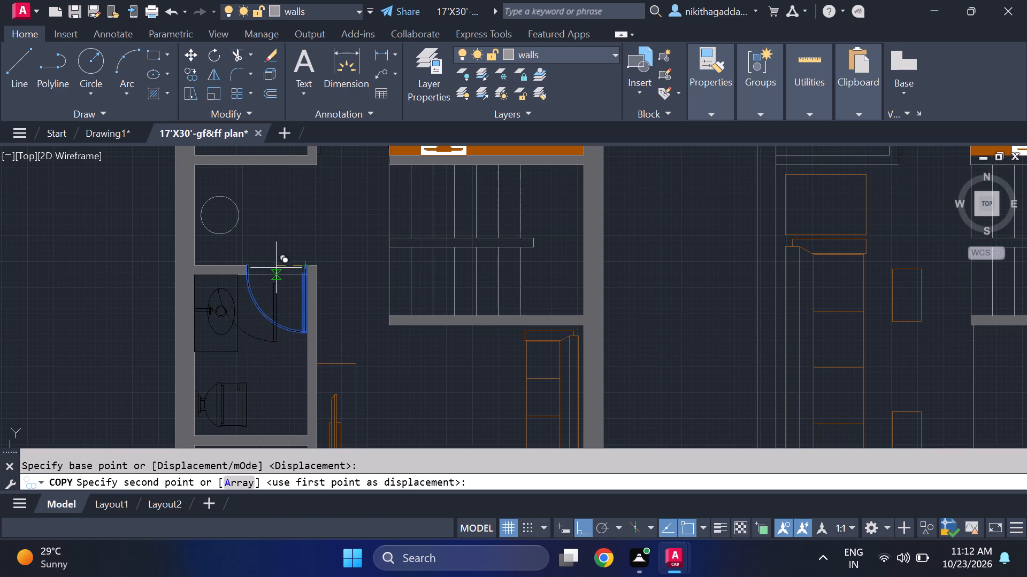
middle_drag(272, 269, 478, 260)
click(236, 297)
scroll(243, 298, down, 4)
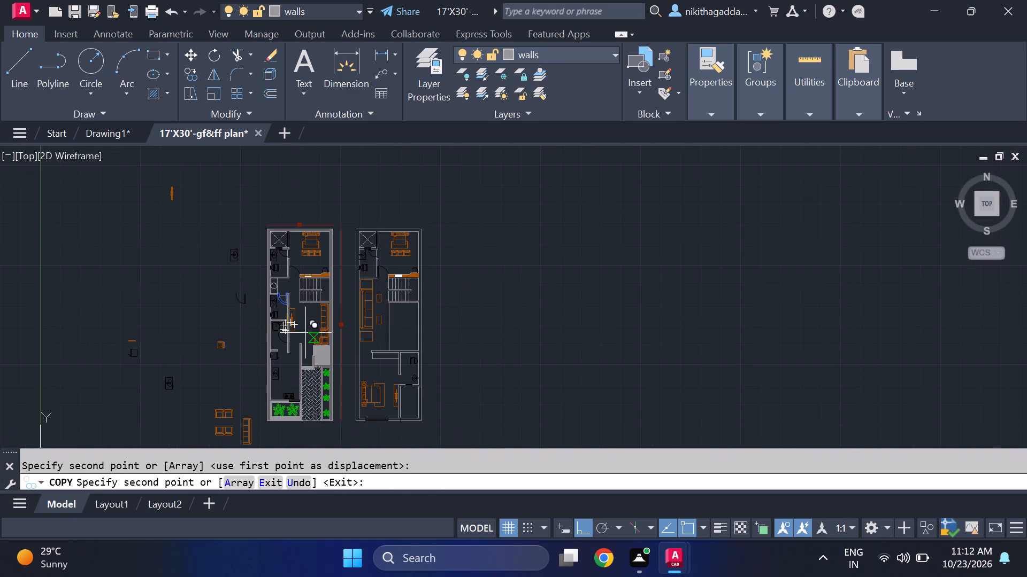
key(Escape)
scroll(272, 411, down, 3)
scroll(246, 409, up, 4)
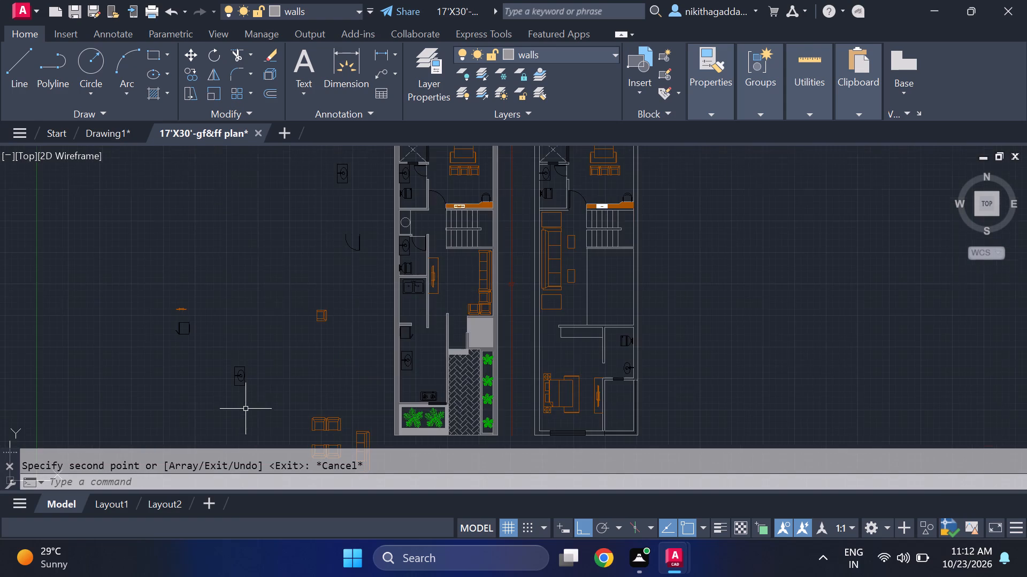
middle_drag(282, 299, 391, 402)
scroll(408, 380, down, 1)
scroll(421, 356, up, 3)
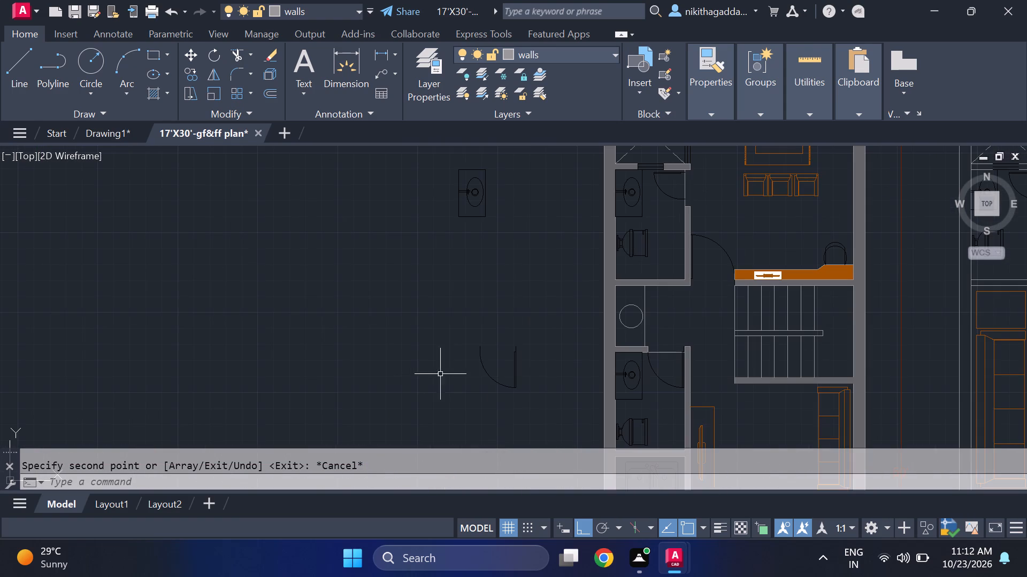
Mirror the copied door beside the filled-wall plan across a vertical line, erasing the source door.
drag(543, 325, 529, 348)
click(419, 424)
text(mi)
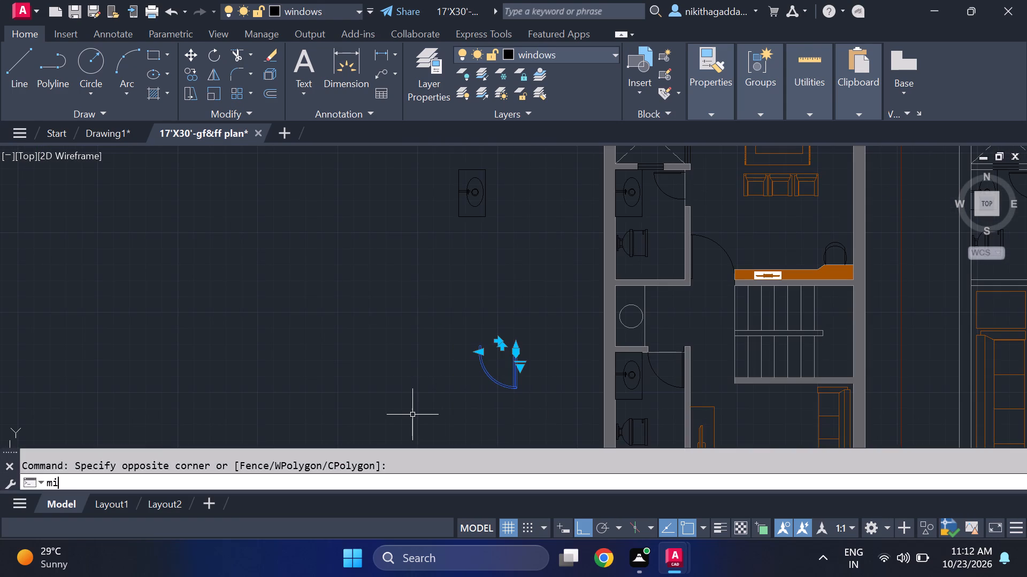
key(Return)
middle_drag(411, 411, 329, 384)
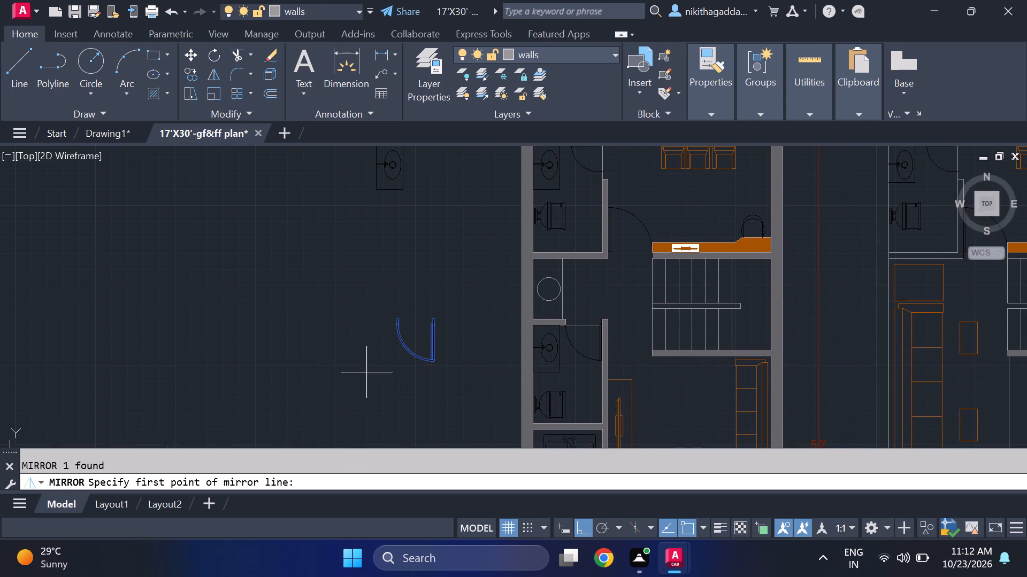
click(458, 309)
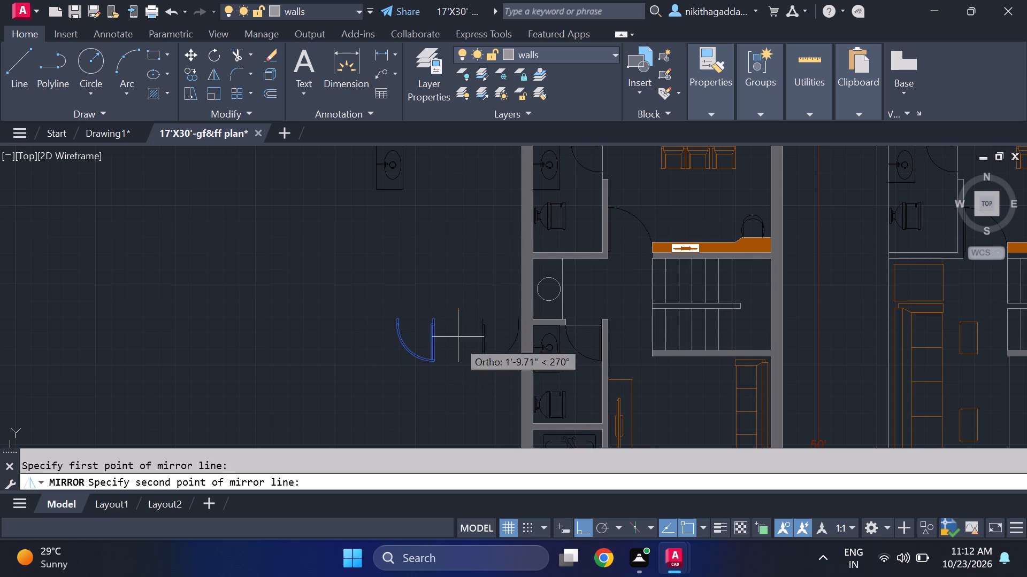
click(460, 399)
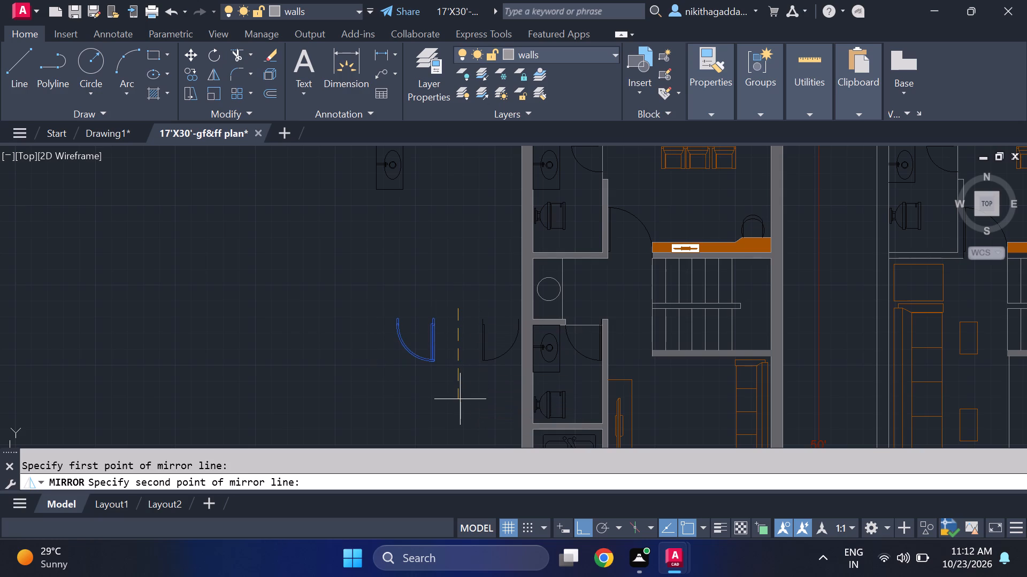
text(yes])
key(Return)
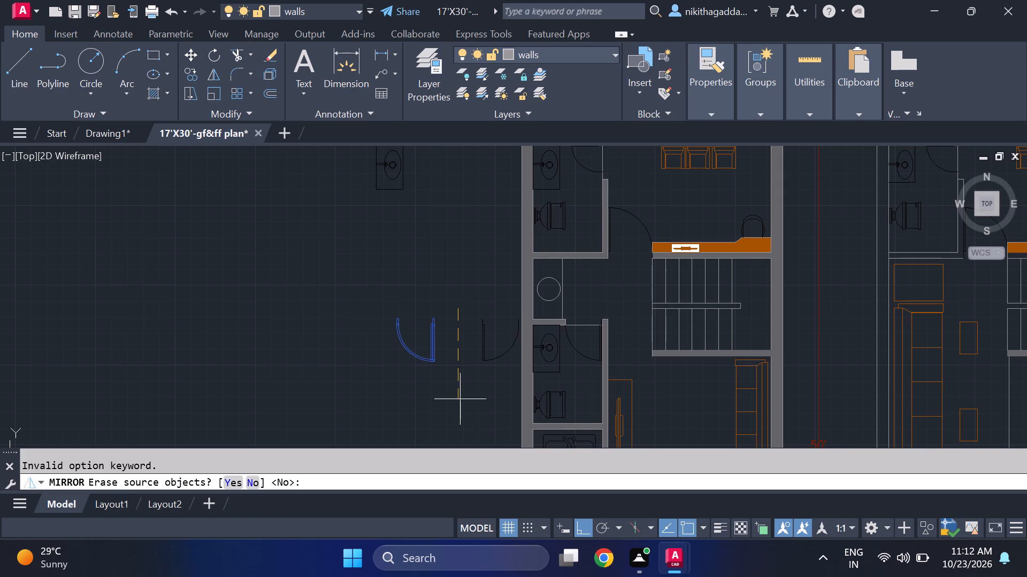
text(yes)
key(Return)
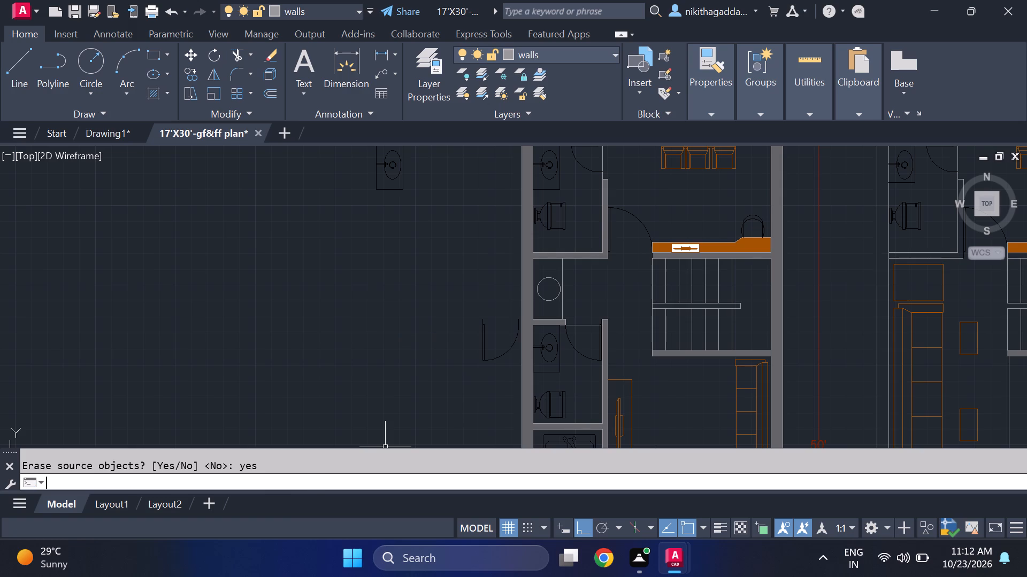
Copy the mirrored door into the lower bedroom's entrance opening in the unfilled-wall plan, with its arc meeting the wall end.
middle_drag(351, 404, 263, 394)
click(400, 334)
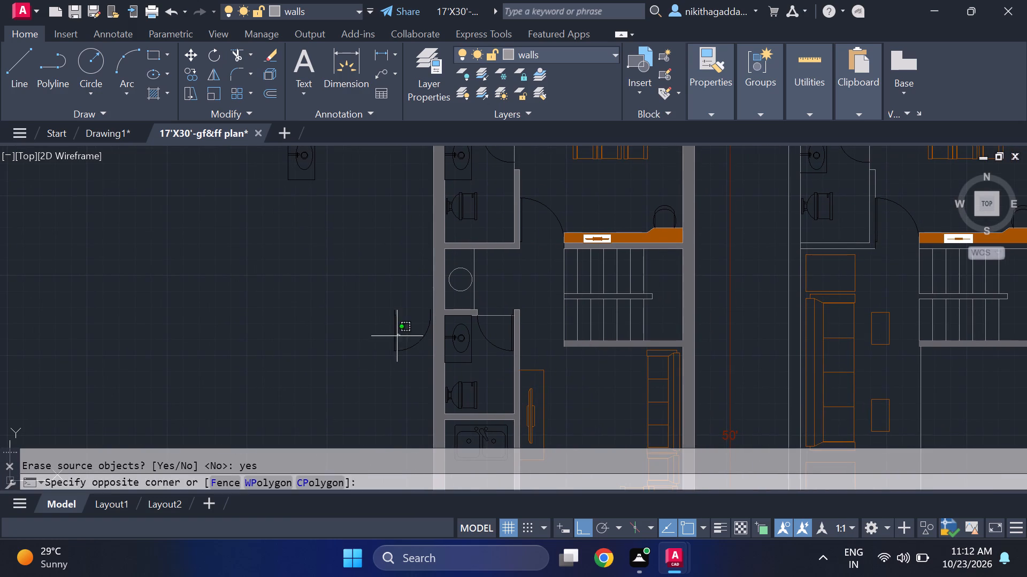
click(356, 357)
text(co)
key(Return)
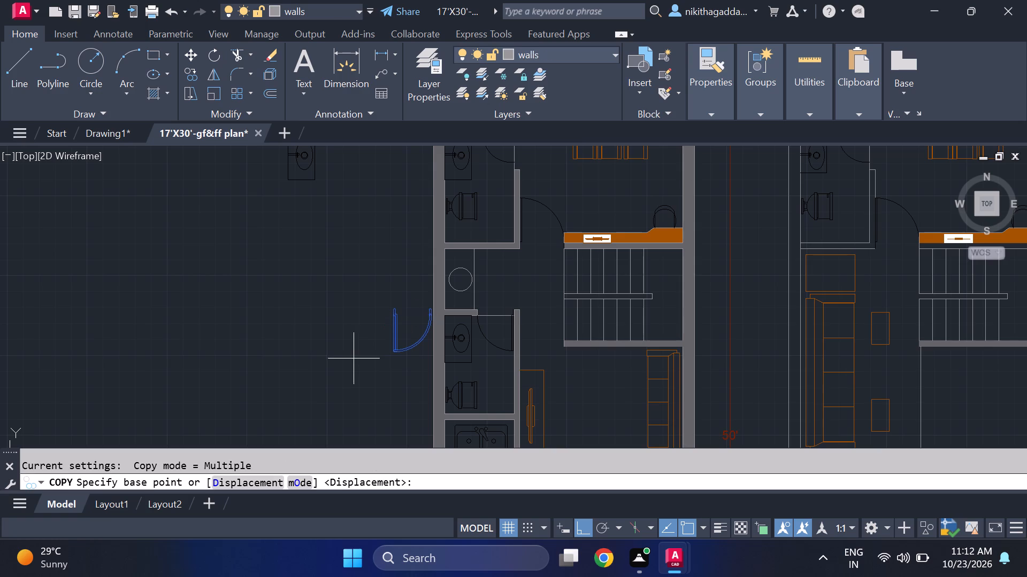
click(395, 309)
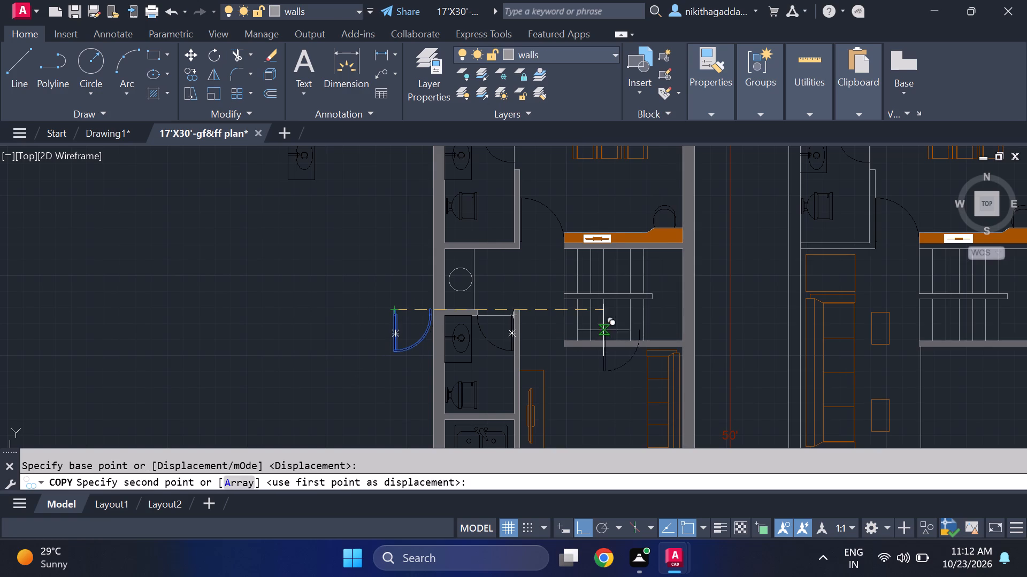
middle_drag(613, 333, 72, 297)
scroll(47, 293, down, 1)
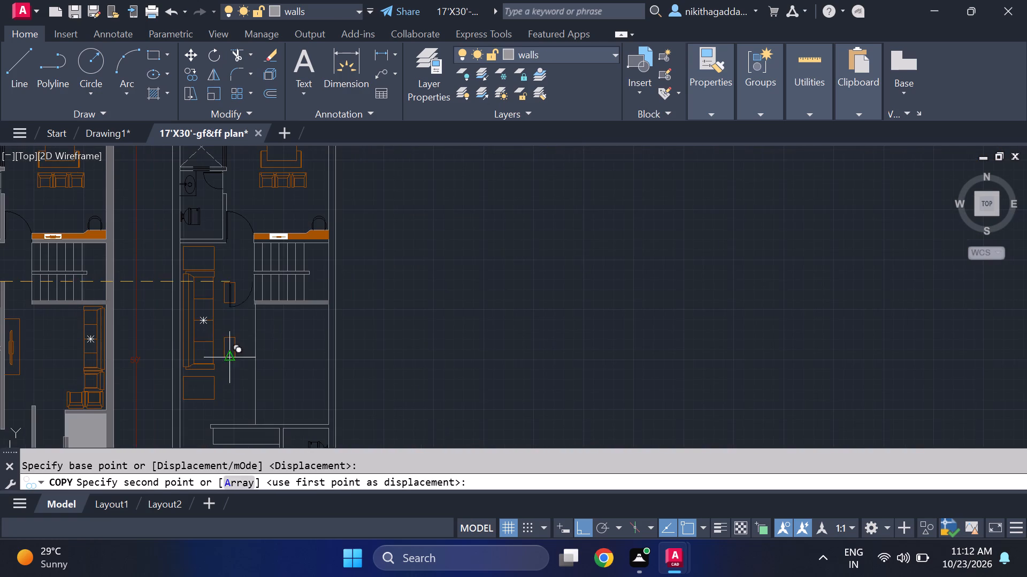
middle_drag(213, 365, 285, 260)
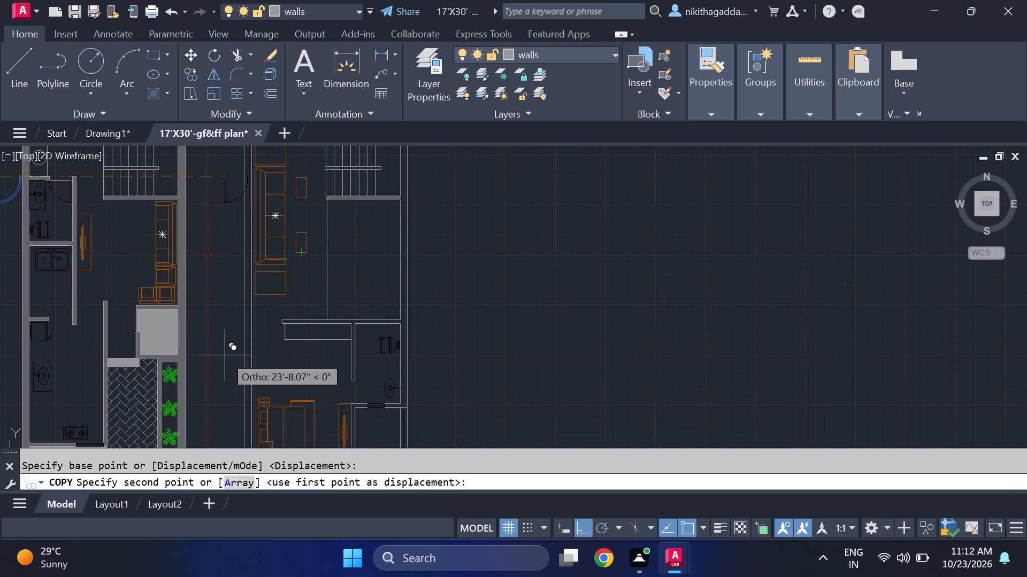
key(F8)
middle_drag(254, 376, 300, 326)
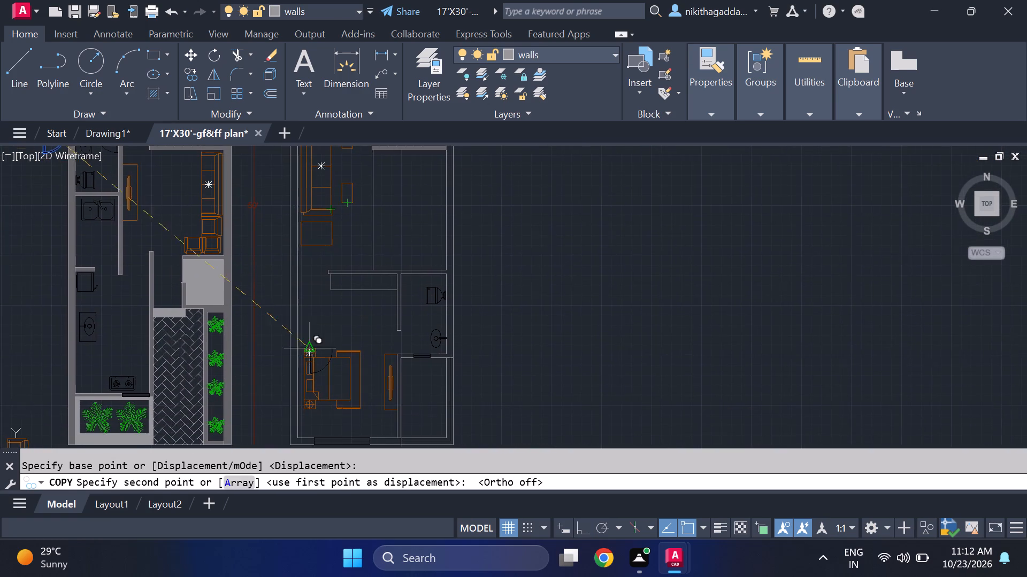
scroll(310, 344, up, 1)
middle_drag(304, 310, 370, 423)
scroll(361, 339, up, 3)
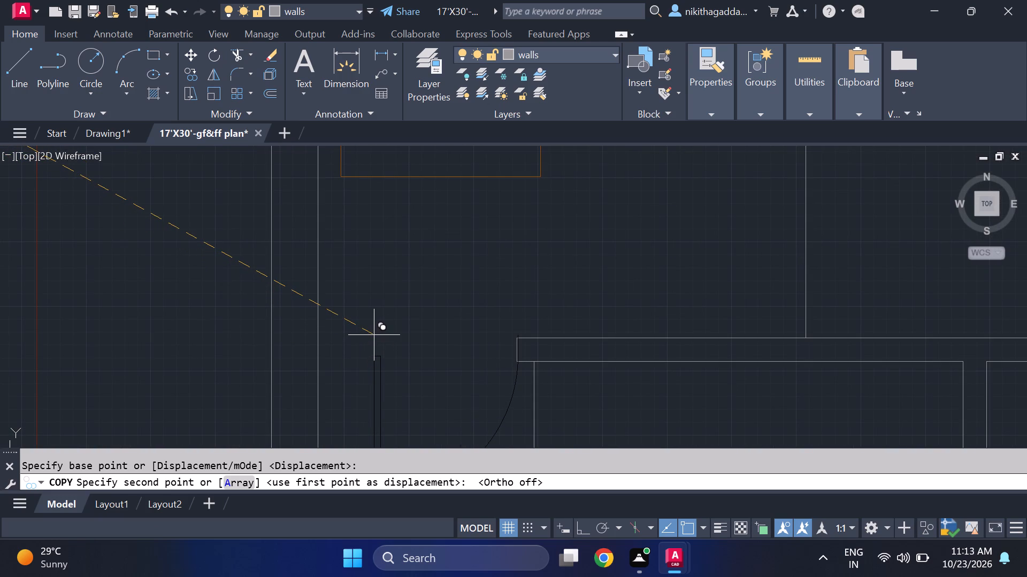
scroll(371, 334, up, 3)
middle_drag(371, 334, 369, 334)
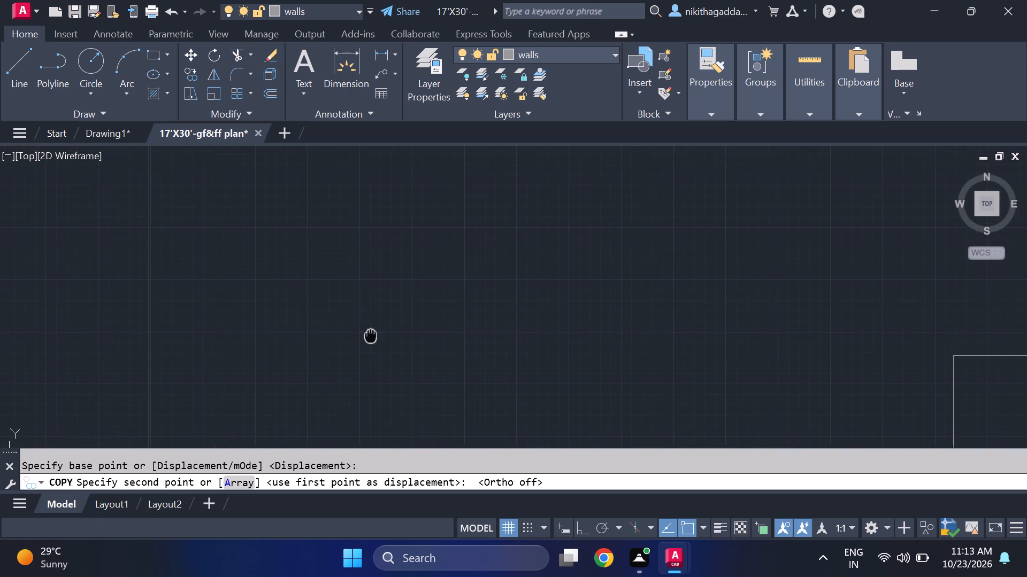
middle_drag(369, 334, 264, 264)
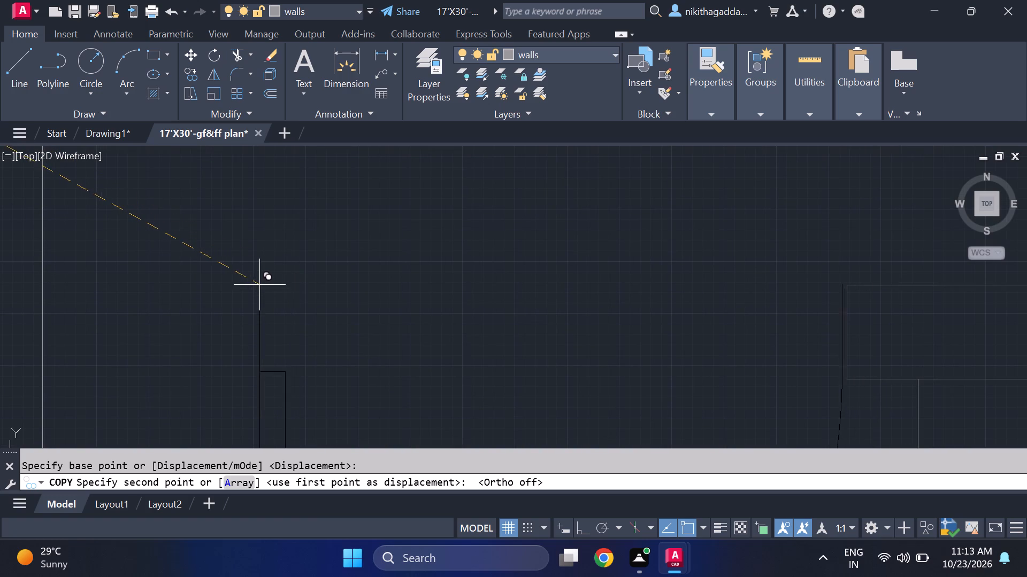
click(265, 284)
scroll(286, 282, down, 4)
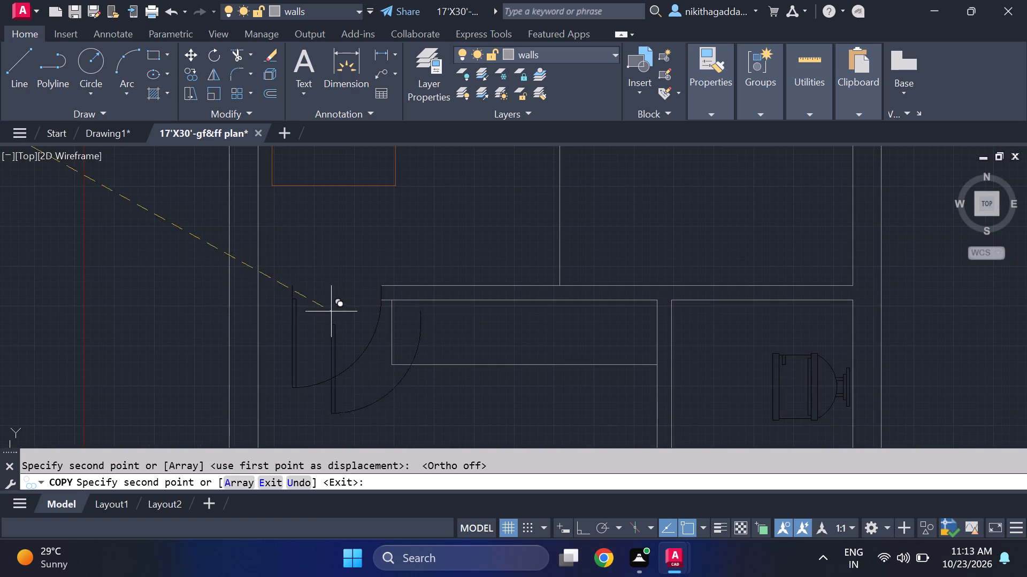
key(Escape)
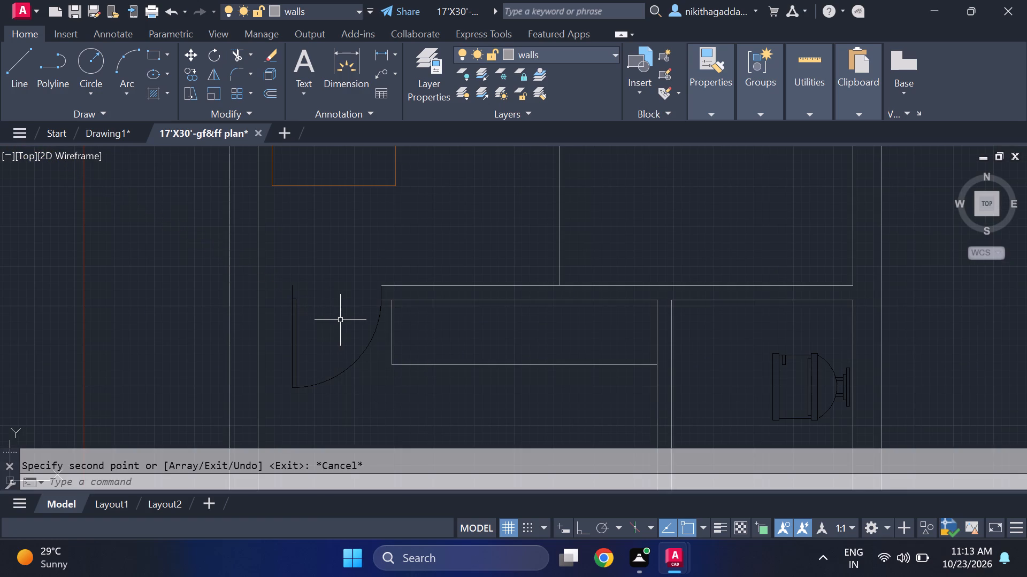
Scale up the lower bedroom's door from the wall-end corner so it spans the opening to the outer wall.
middle_drag(351, 312, 350, 269)
click(341, 264)
click(279, 326)
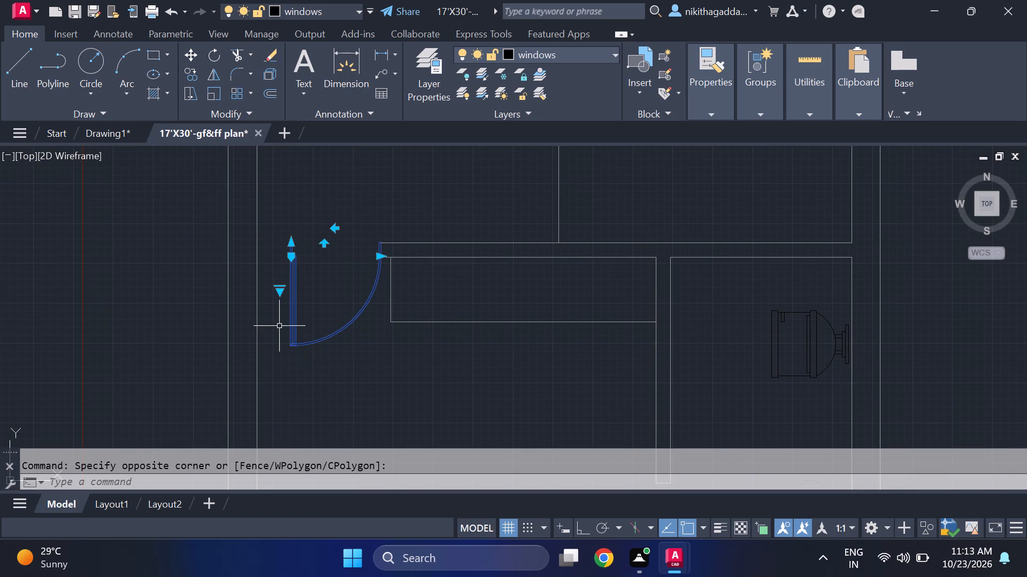
text(scale)
key(Return)
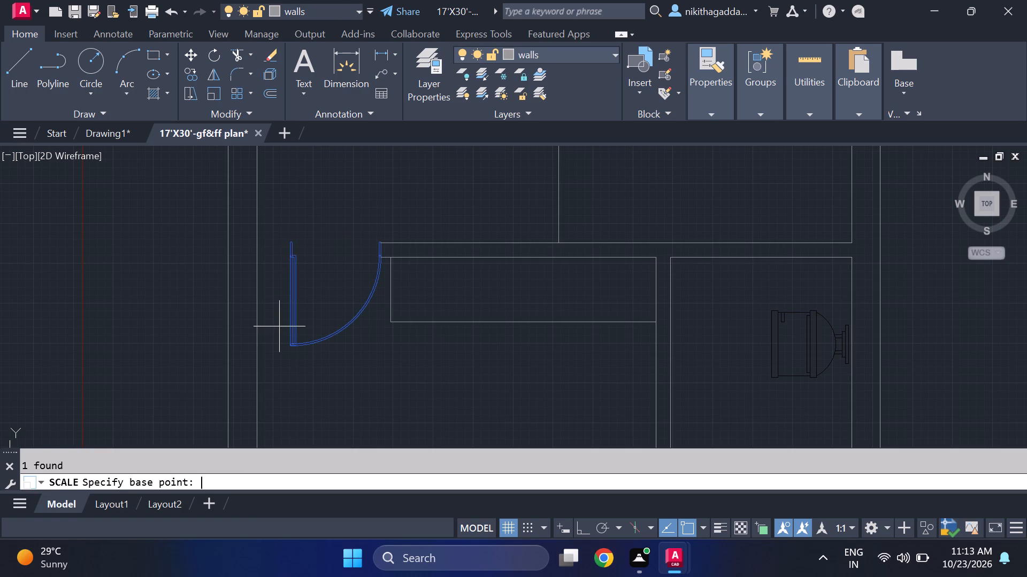
click(377, 244)
click(312, 229)
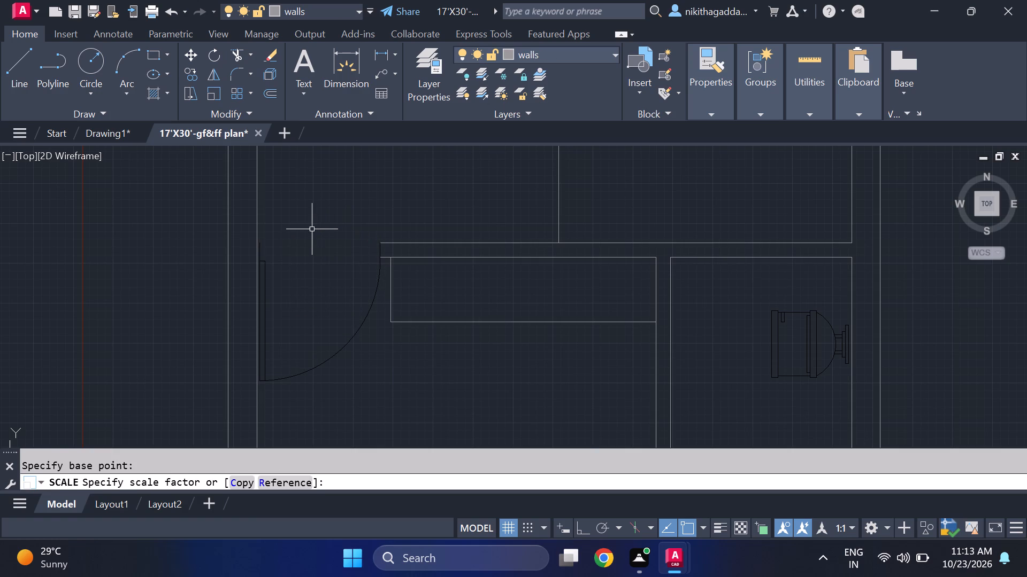
scroll(331, 233, down, 2)
middle_drag(352, 297, 362, 310)
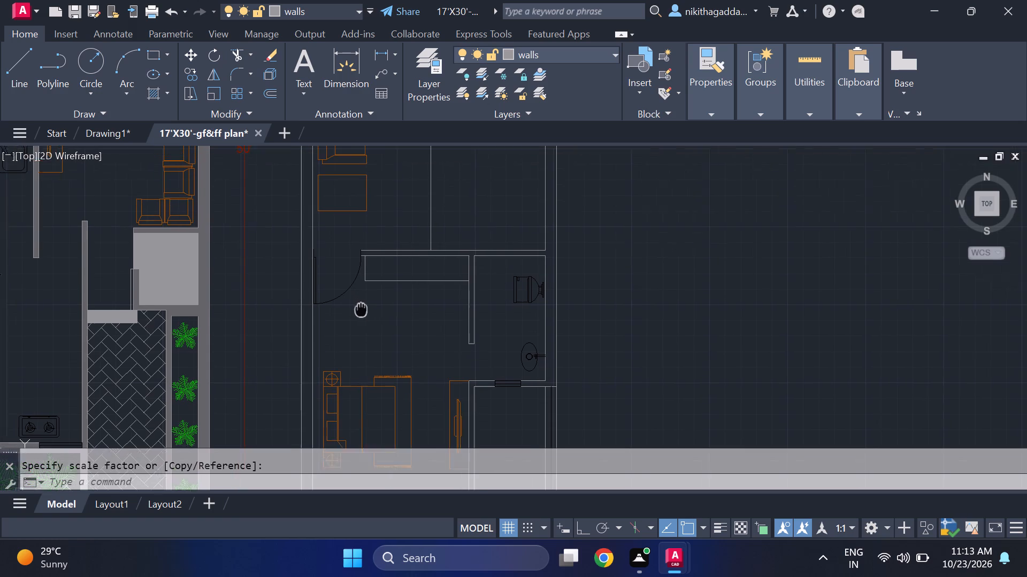
middle_drag(362, 310, 366, 321)
scroll(328, 259, up, 2)
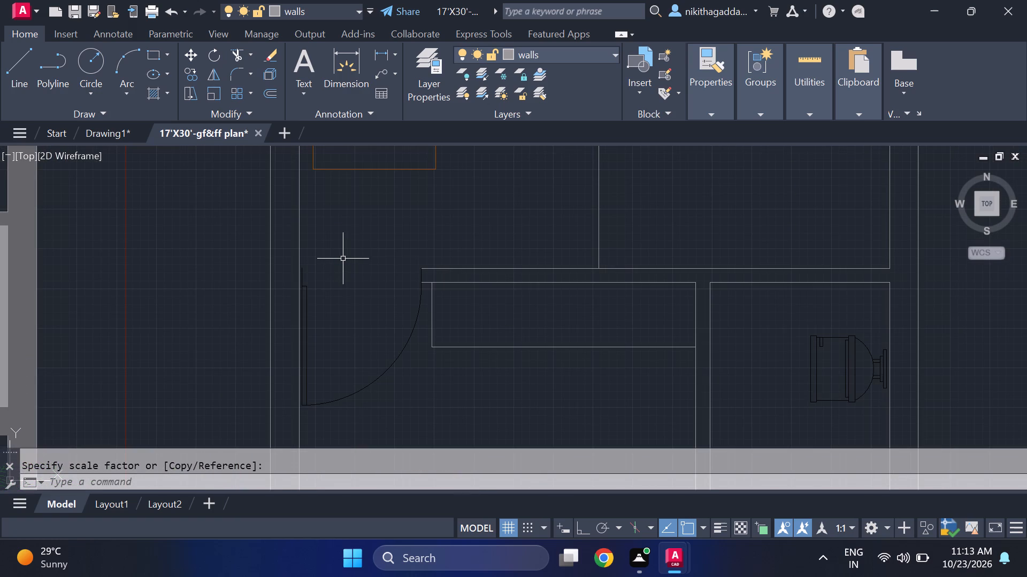
Make the windows layer current and draw a threshold line across the top of the lower bedroom's door opening.
click(563, 52)
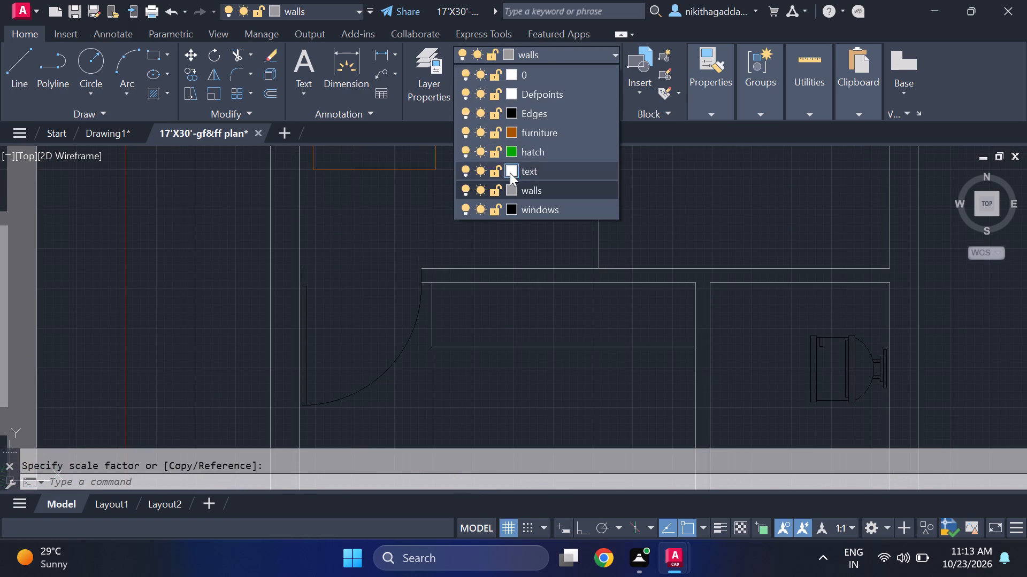
click(531, 206)
key(l)
key(Return)
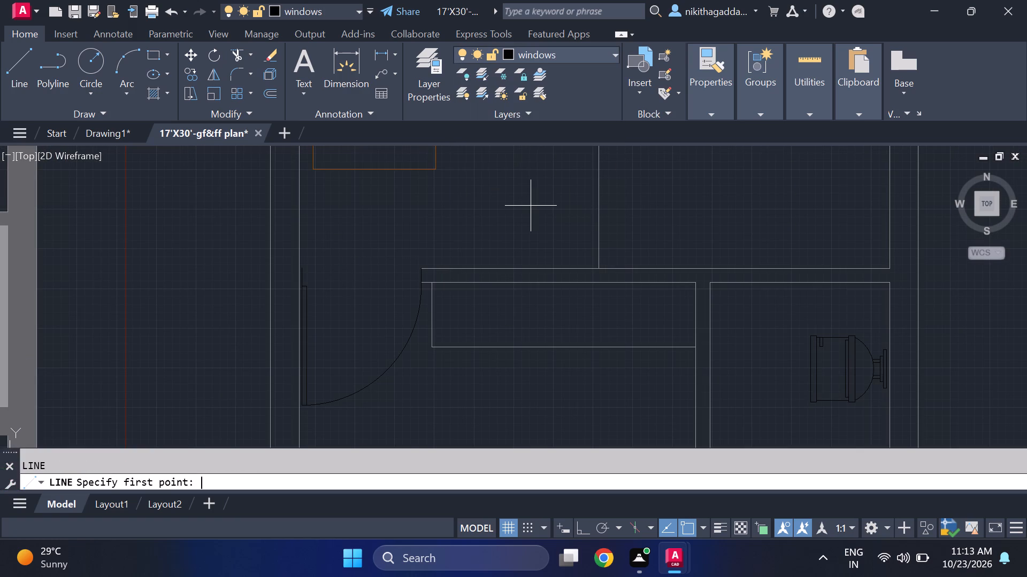
scroll(377, 272, up, 2)
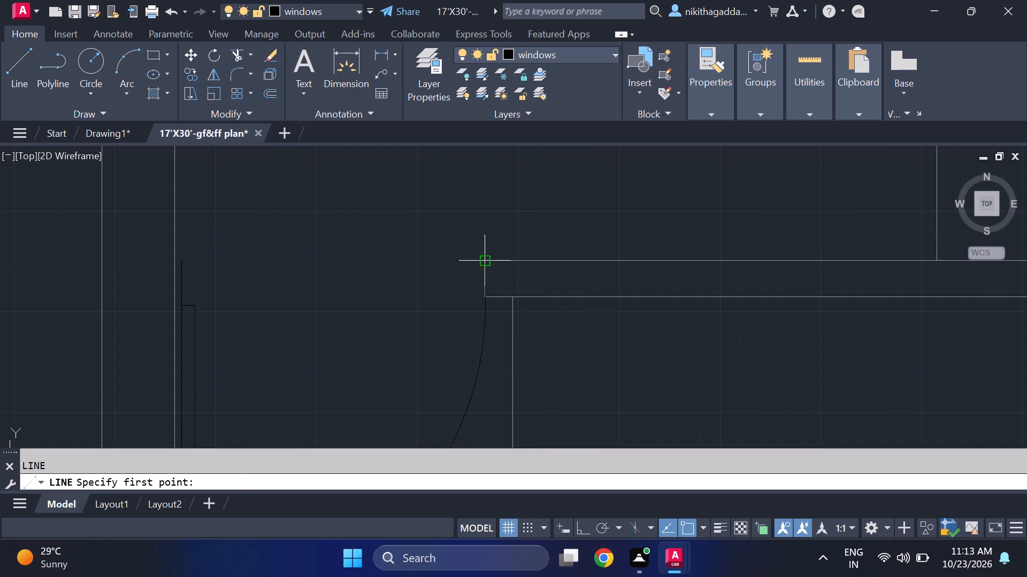
click(484, 261)
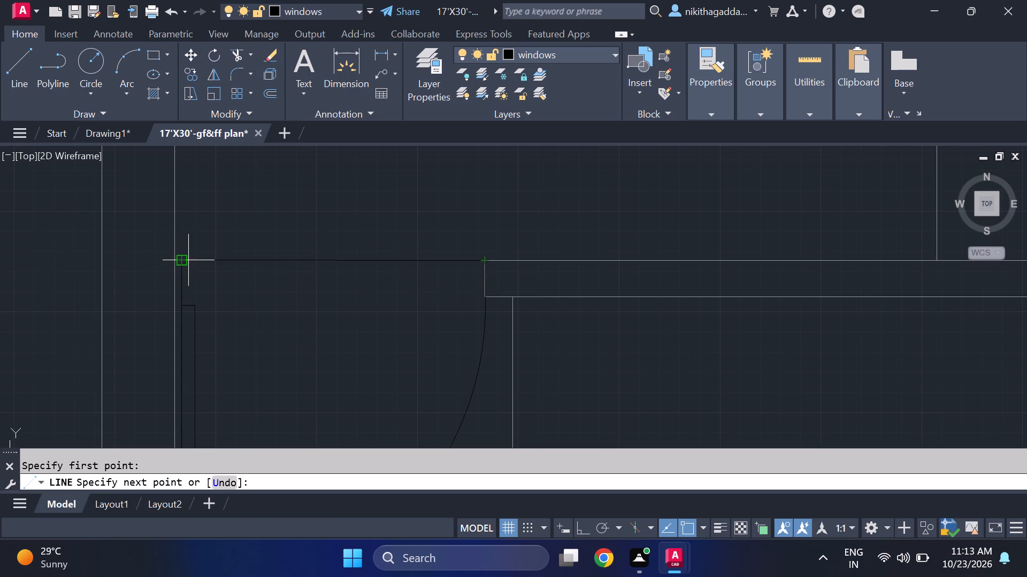
click(187, 260)
scroll(320, 216, down, 3)
key(Escape)
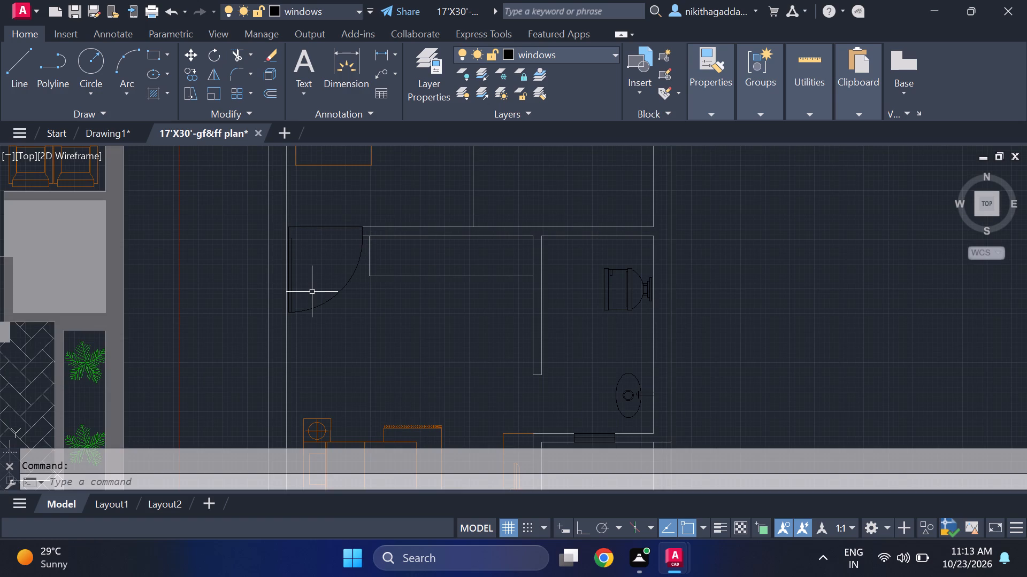
Copy the upper bathroom's door from the filled-wall plan into the empty space beside that plan.
middle_drag(338, 326, 292, 291)
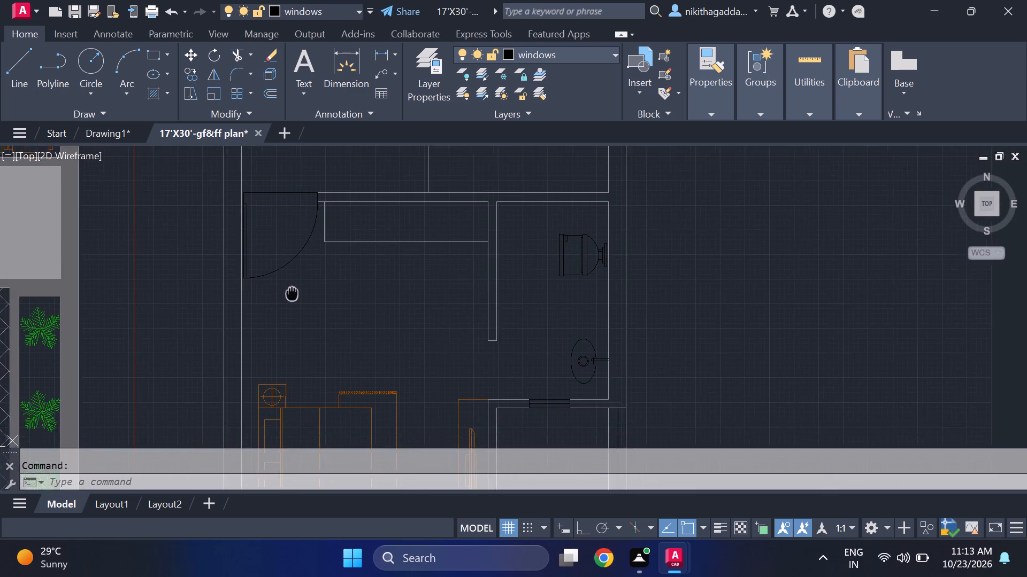
middle_drag(292, 291, 282, 278)
scroll(282, 277, down, 3)
middle_drag(138, 291, 315, 365)
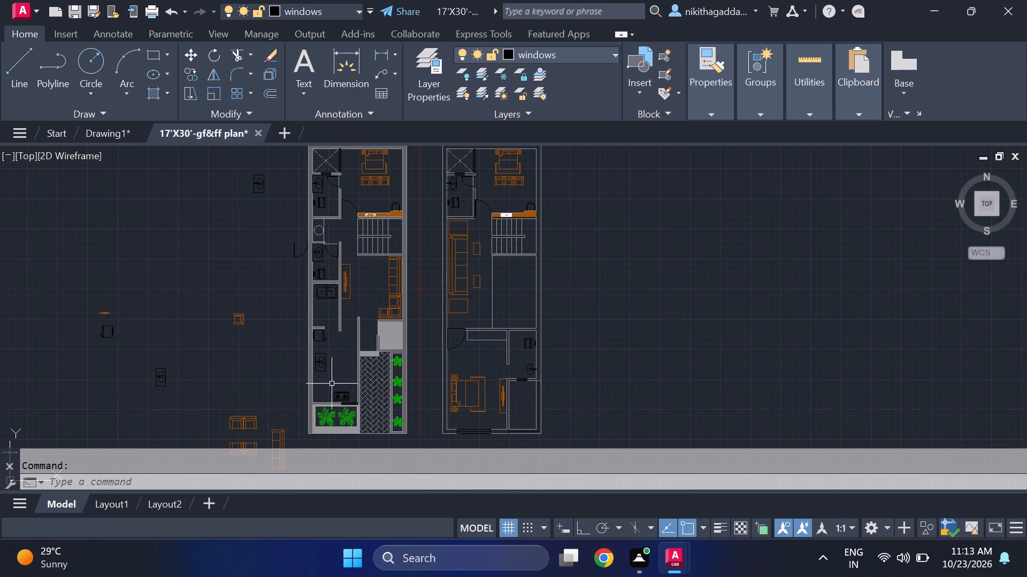
middle_drag(355, 316, 366, 363)
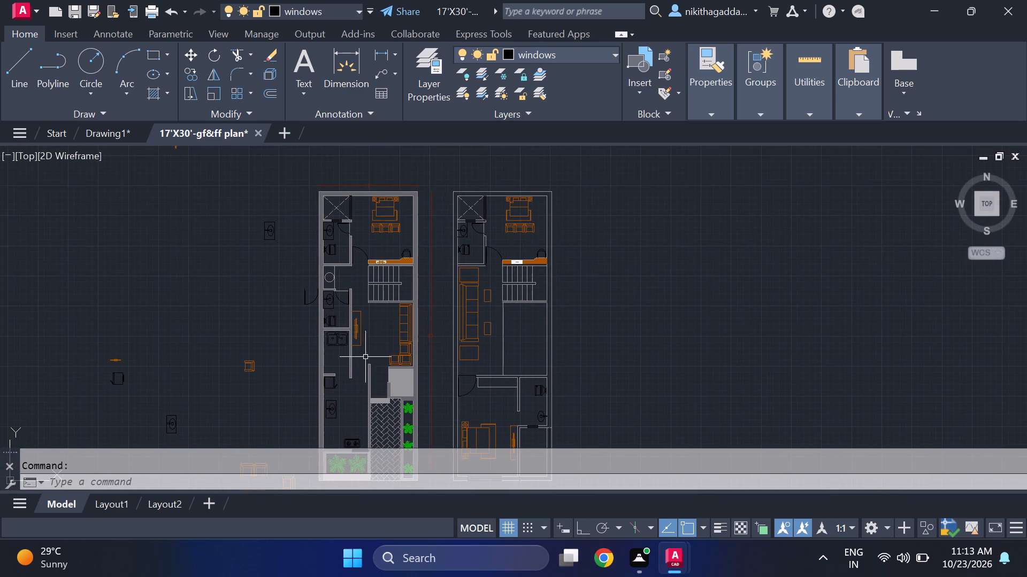
scroll(357, 337, up, 2)
middle_drag(357, 338, 388, 453)
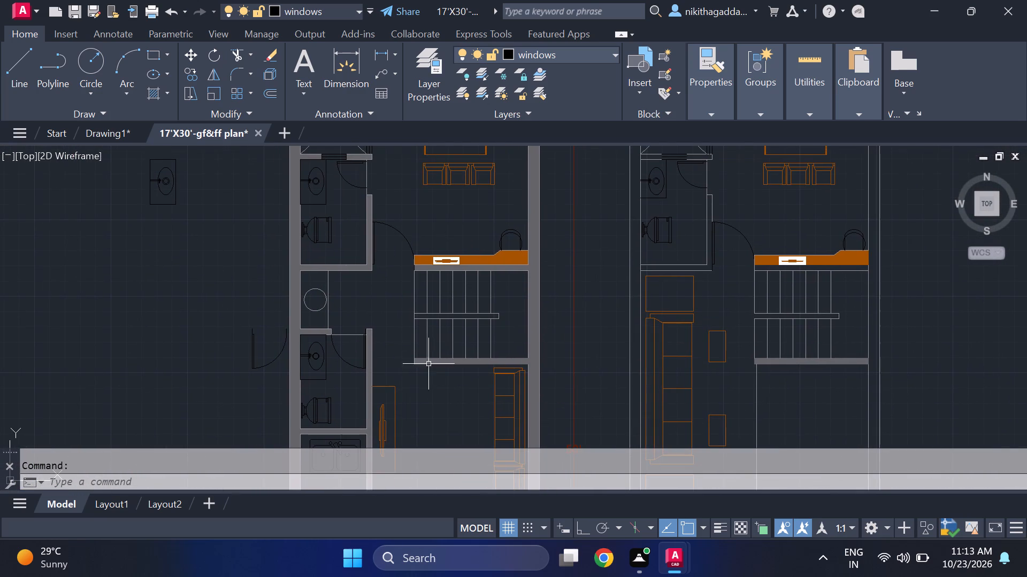
middle_drag(428, 375, 433, 447)
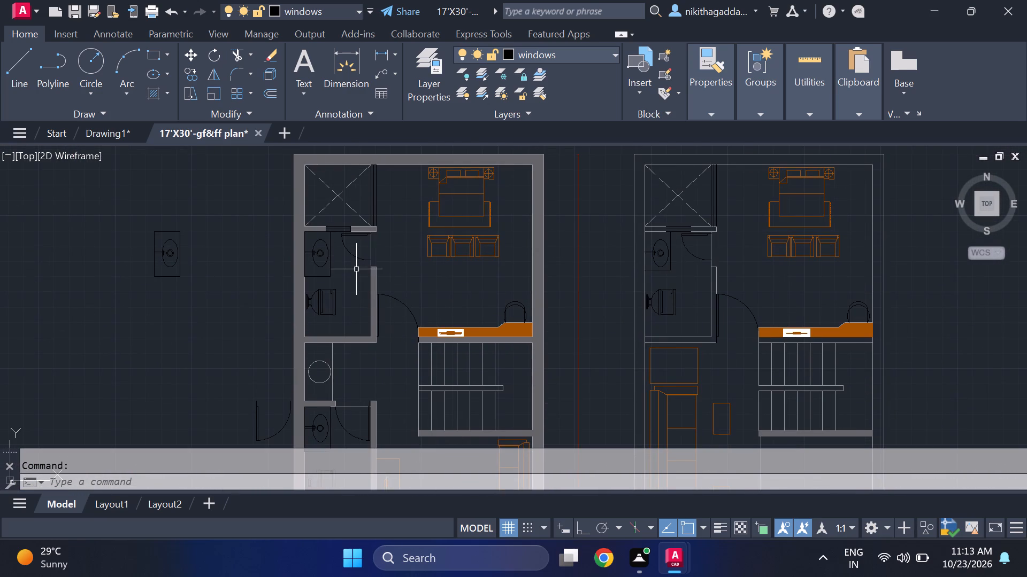
scroll(356, 269, up, 1)
click(346, 233)
click(342, 267)
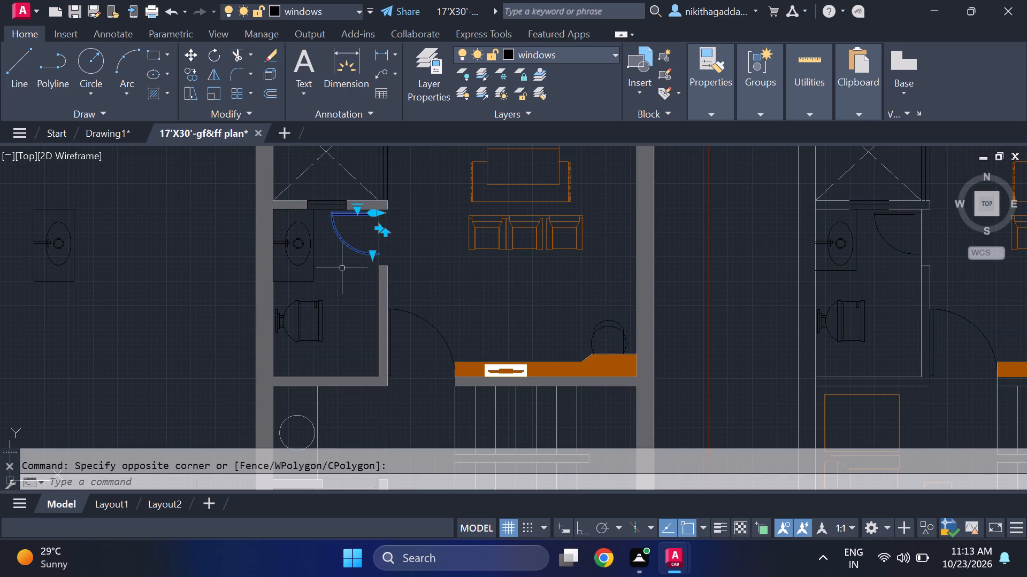
text(co)
key(Return)
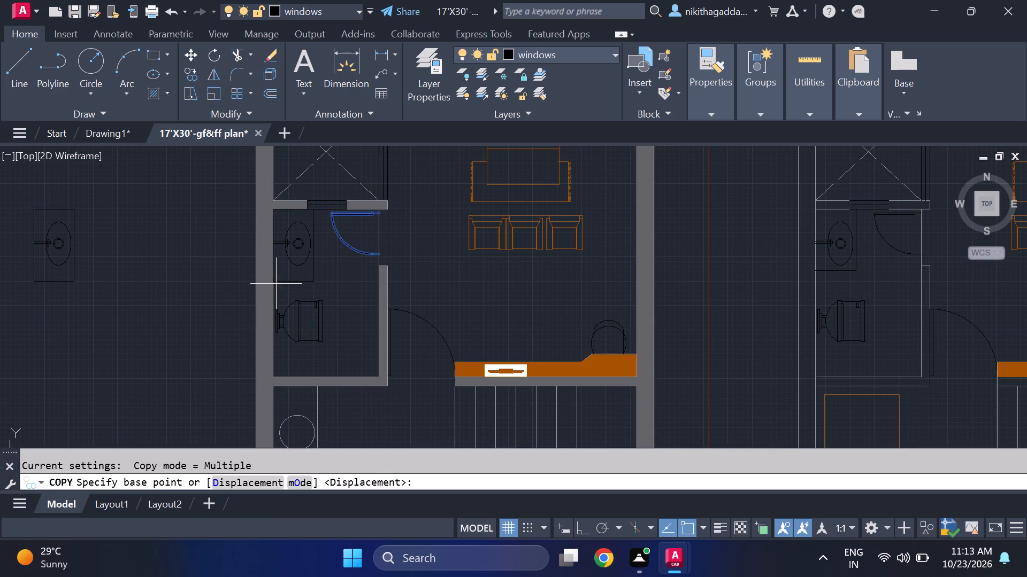
click(387, 216)
middle_drag(89, 281, 171, 293)
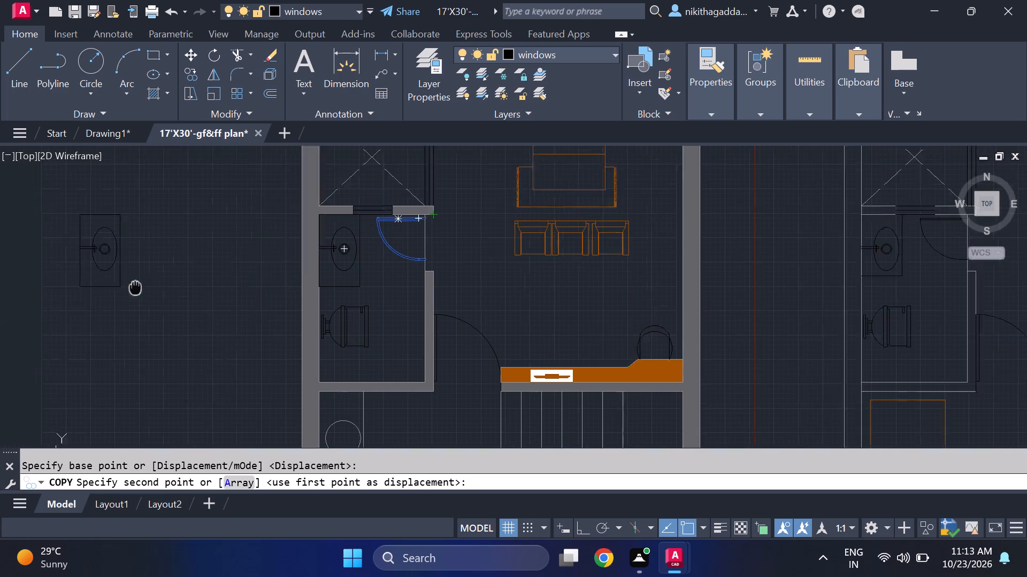
middle_drag(171, 293, 251, 230)
click(176, 289)
key(Escape)
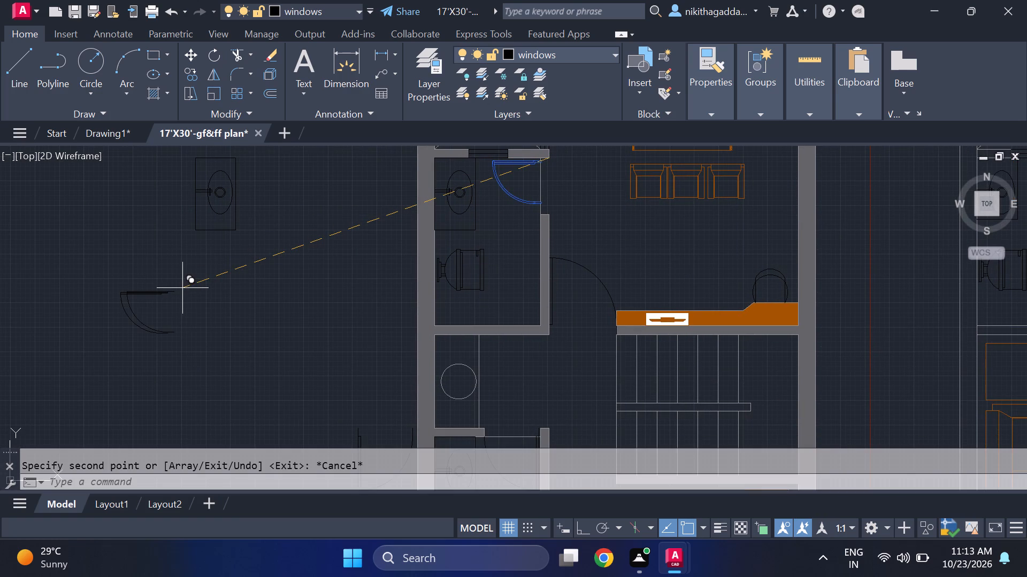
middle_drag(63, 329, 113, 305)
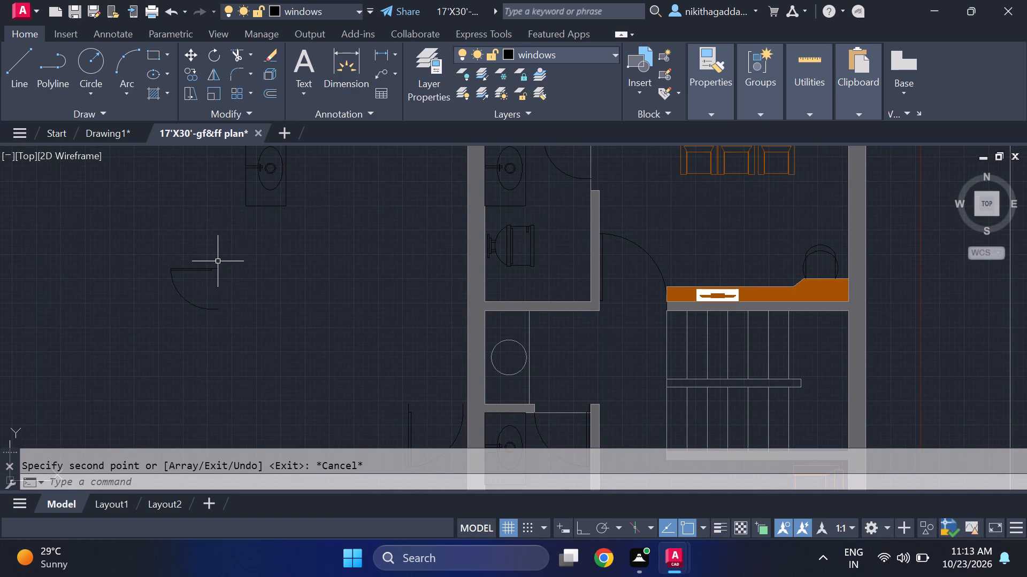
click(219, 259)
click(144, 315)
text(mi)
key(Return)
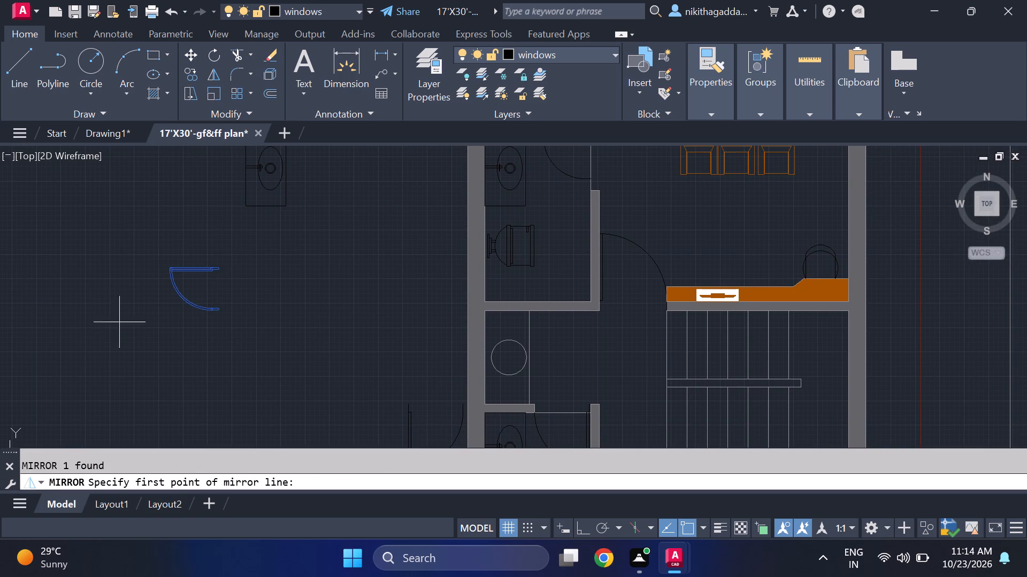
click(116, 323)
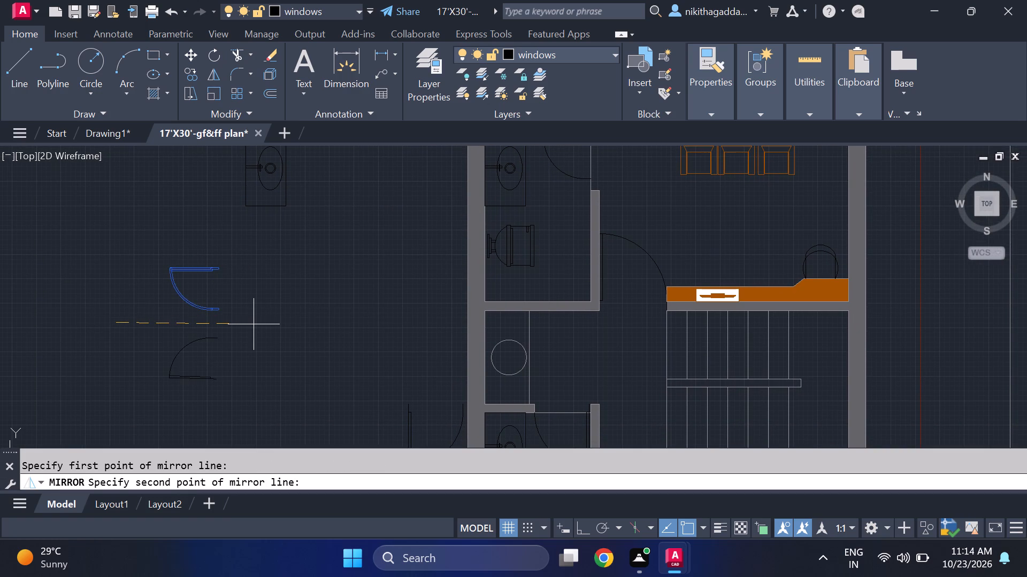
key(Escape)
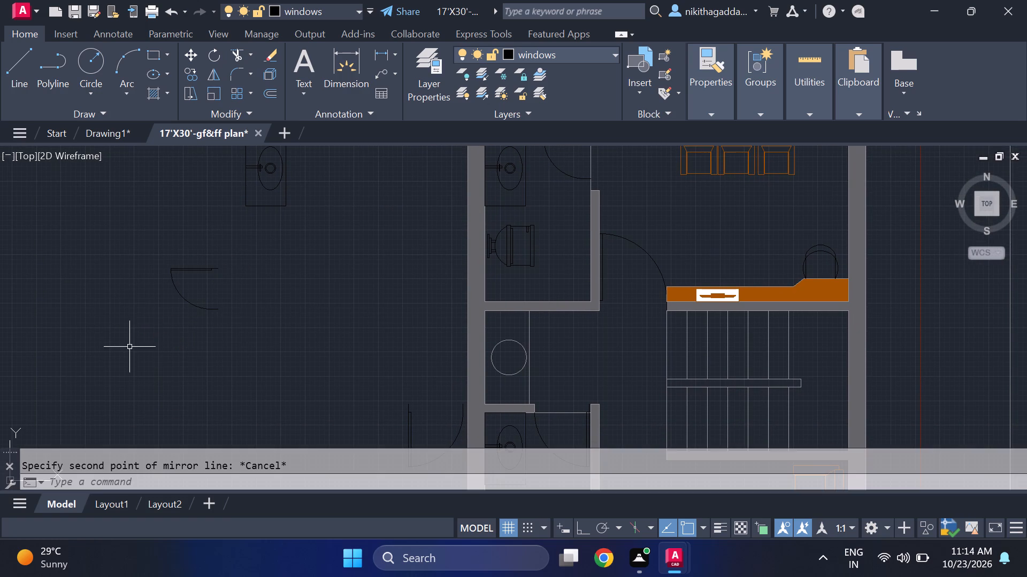
Mirror the copied bathroom door across a horizontal line with ortho on, erasing the source door.
middle_drag(117, 341, 116, 325)
click(220, 243)
click(110, 293)
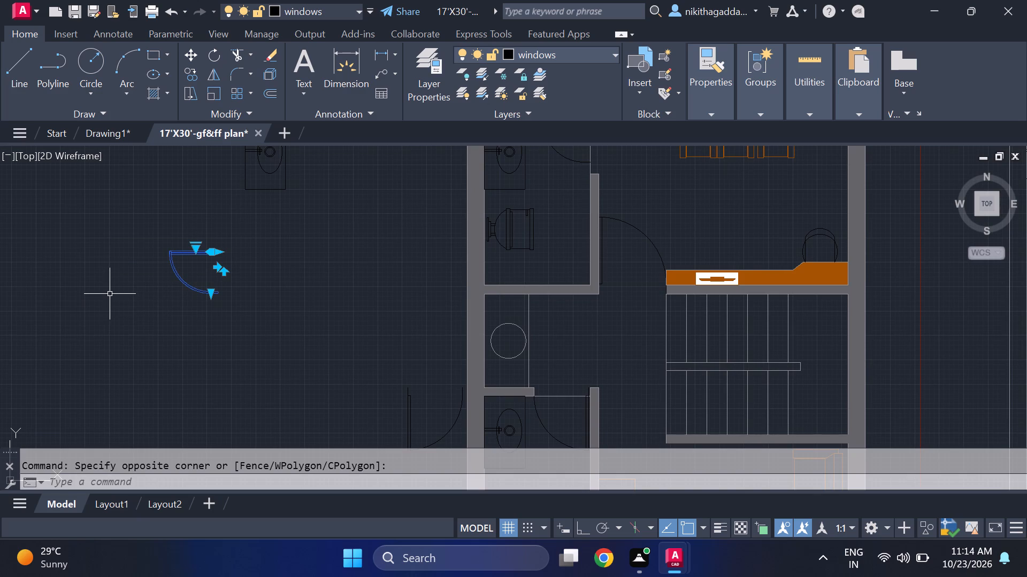
text(mi)
key(Return)
click(109, 294)
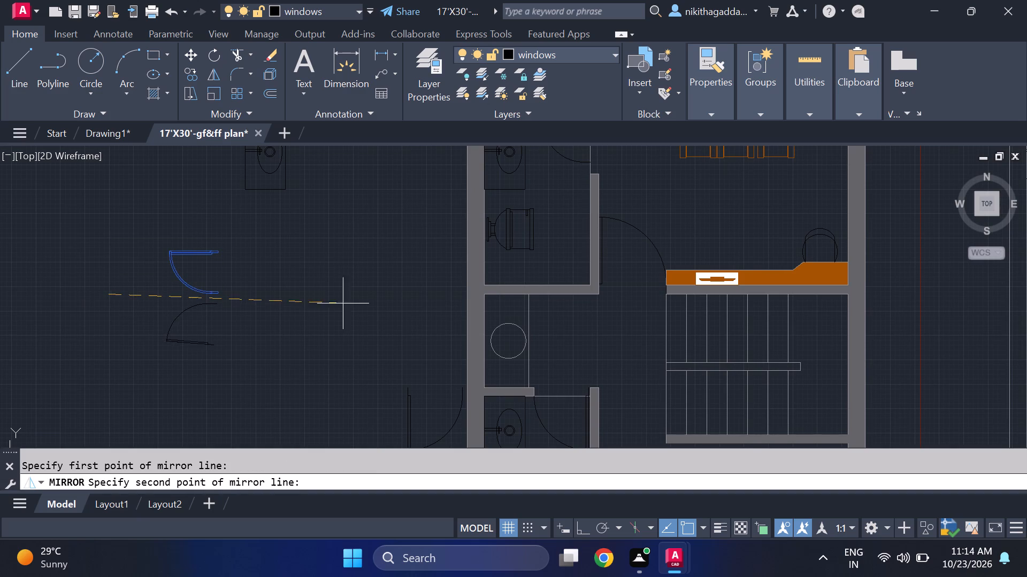
key(F8)
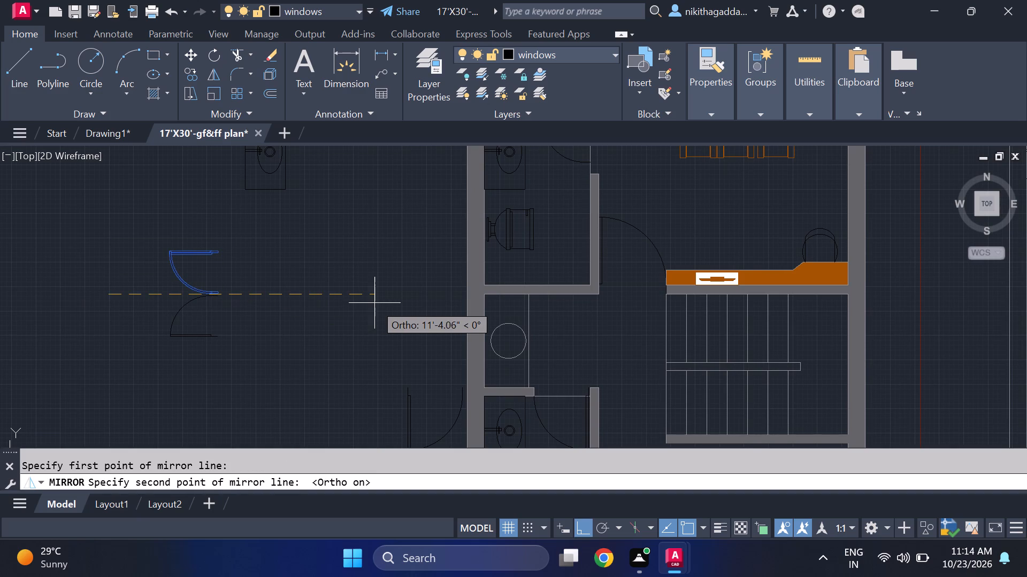
click(375, 303)
text(yes)
key(Return)
Mirror the flipped door across a vertical line, keeping the source door.
scroll(291, 336, up, 1)
middle_drag(289, 336, 284, 329)
scroll(283, 326, down, 2)
scroll(232, 300, up, 2)
click(286, 289)
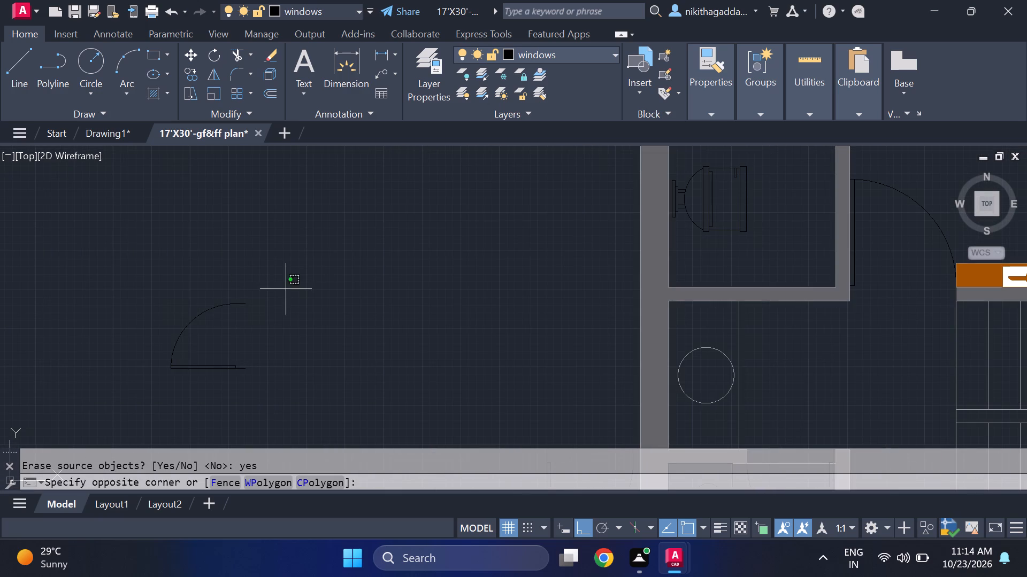
click(163, 336)
text(mi)
key(Return)
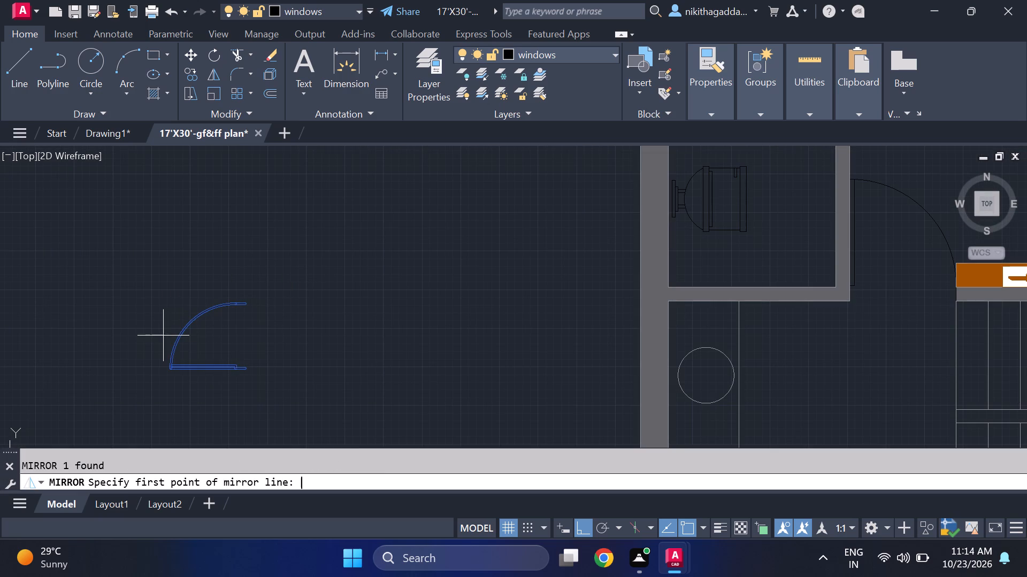
click(325, 261)
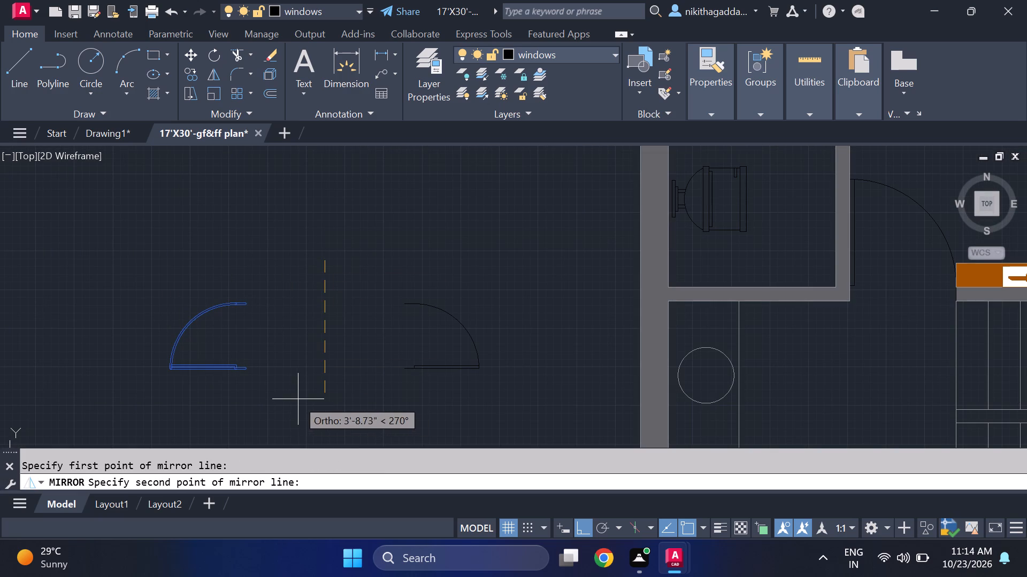
click(296, 399)
text(no)
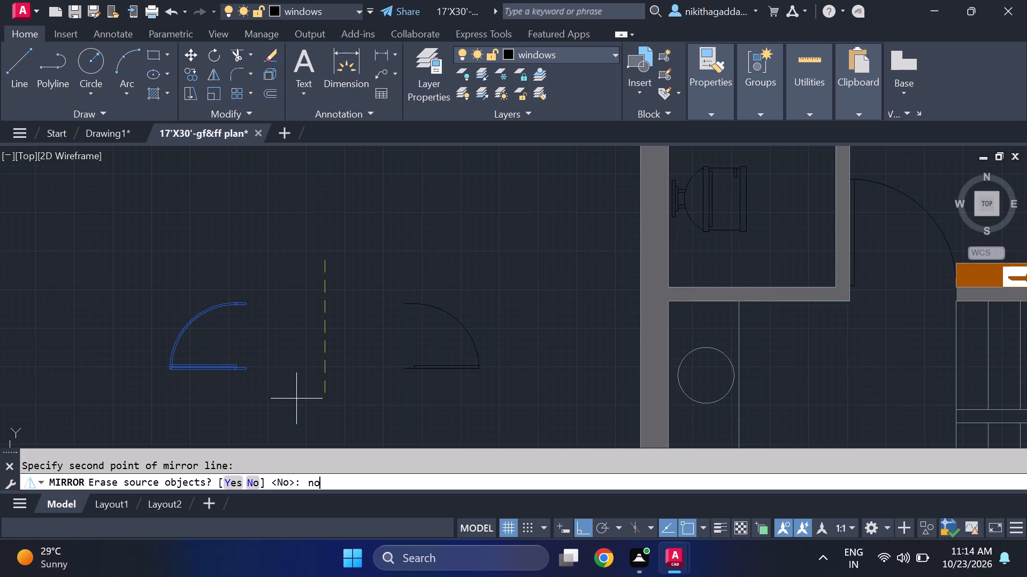
key(Return)
Scale down the newly mirrored door nearer the filled-wall plan, using the free end of its door leaf side as base point.
scroll(217, 404, down, 3)
middle_drag(246, 408, 203, 370)
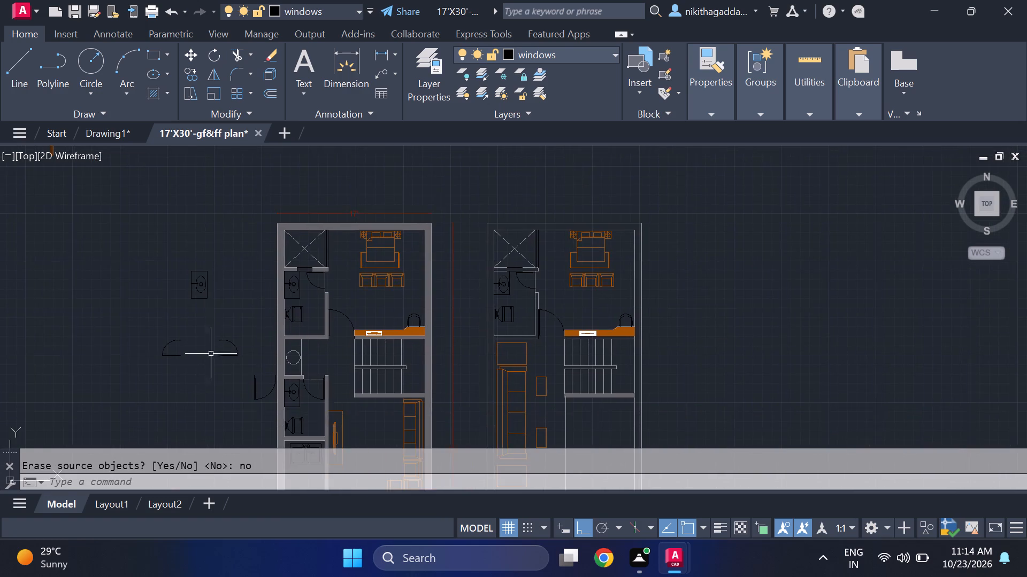
scroll(224, 346, up, 2)
click(256, 332)
click(225, 365)
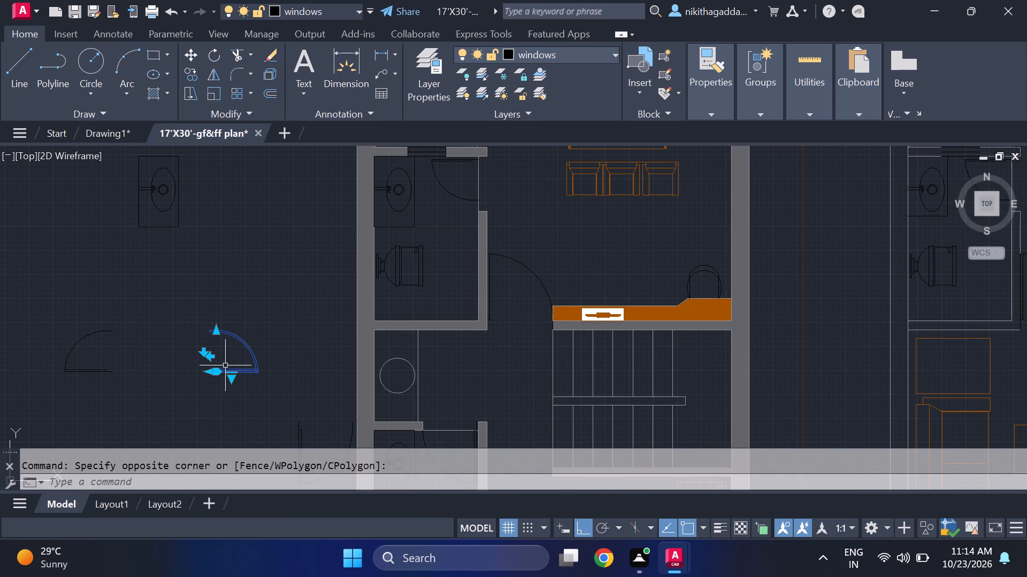
text(scale)
key(Return)
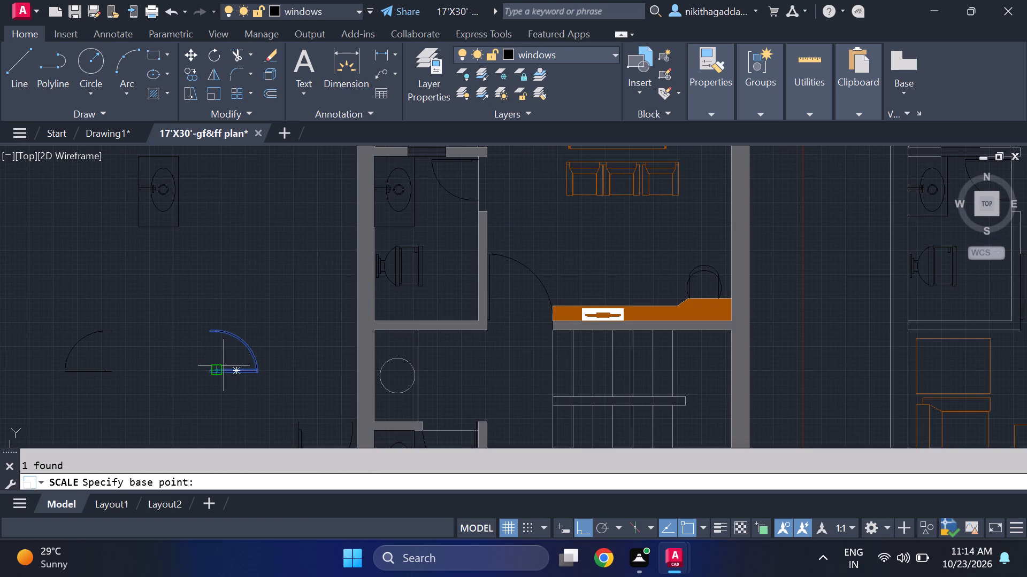
scroll(223, 382, up, 2)
click(186, 356)
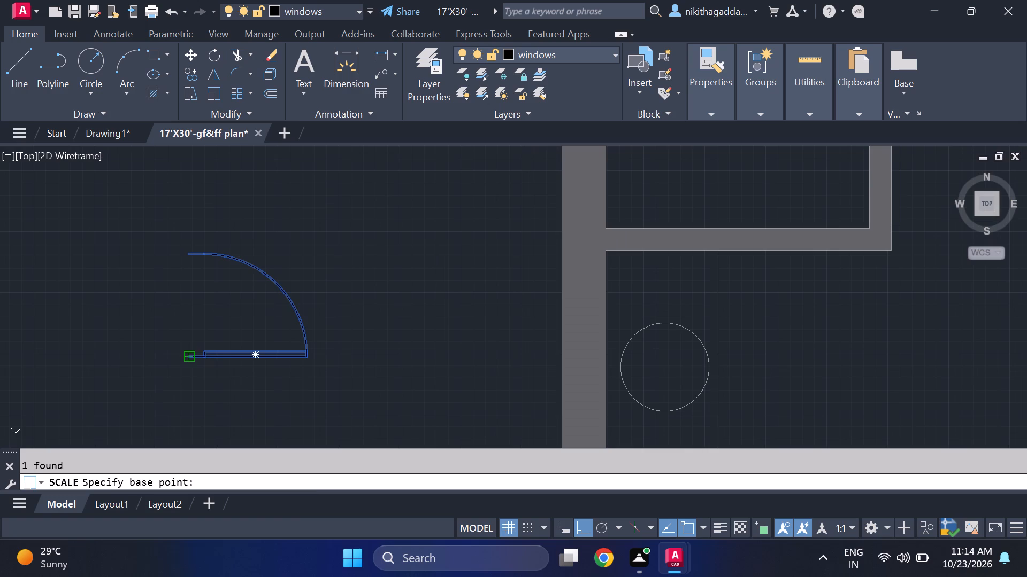
click(235, 319)
Move the scaled door to the lower bedroom's bathroom opening in the unfilled-wall plan, with its base corner on the lower wall corner.
drag(280, 282, 273, 292)
click(225, 328)
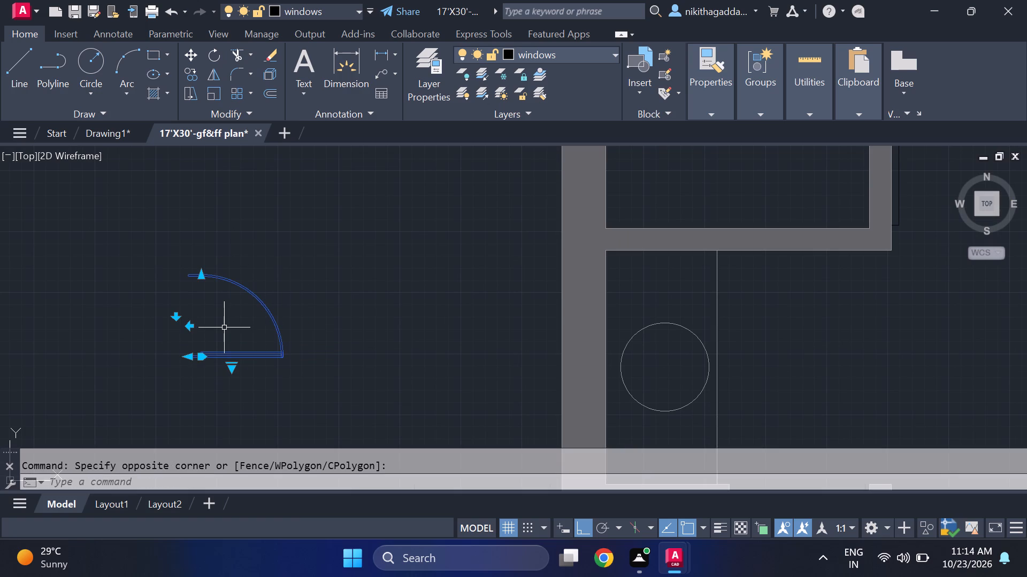
key(m)
key(Return)
click(188, 356)
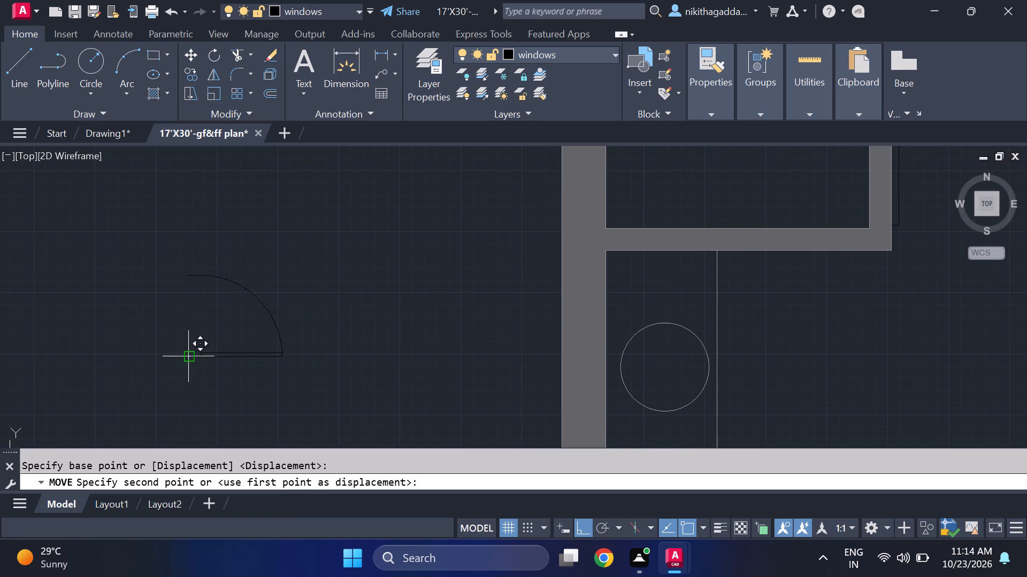
scroll(376, 353, down, 4)
middle_drag(462, 396, 135, 301)
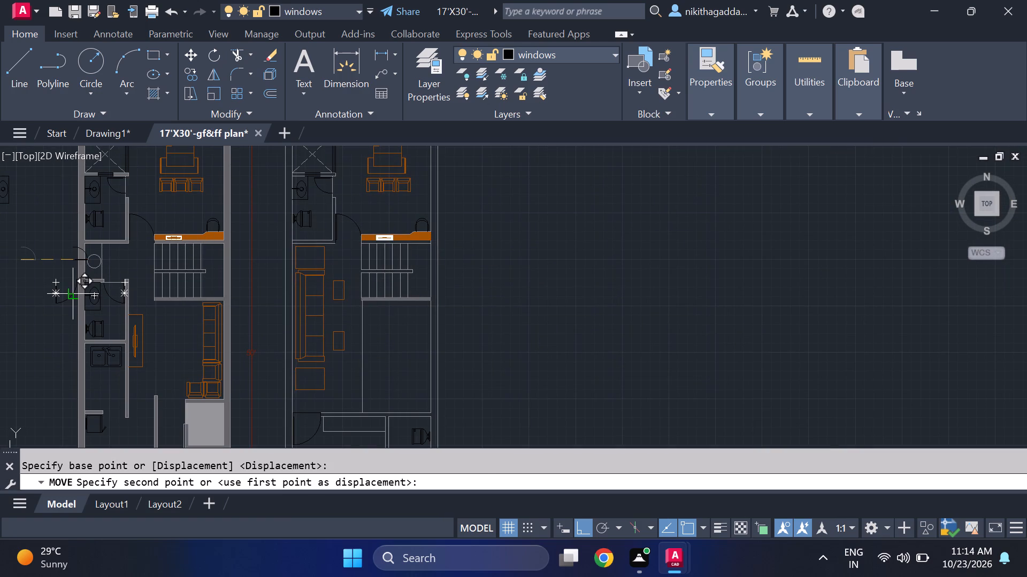
key(F8)
middle_drag(200, 364, 74, 261)
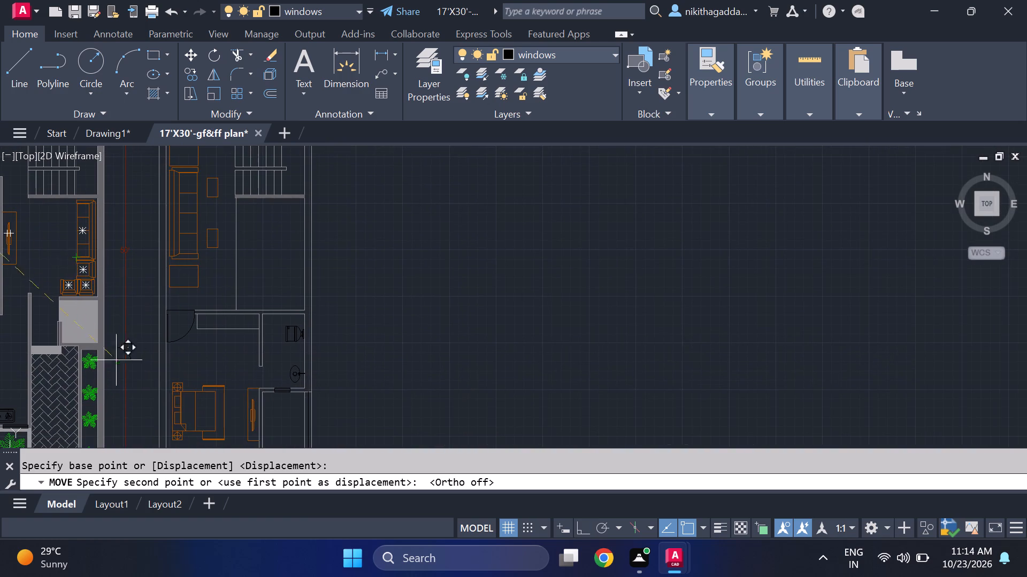
scroll(272, 372, up, 2)
scroll(233, 398, up, 2)
middle_drag(232, 401, 221, 389)
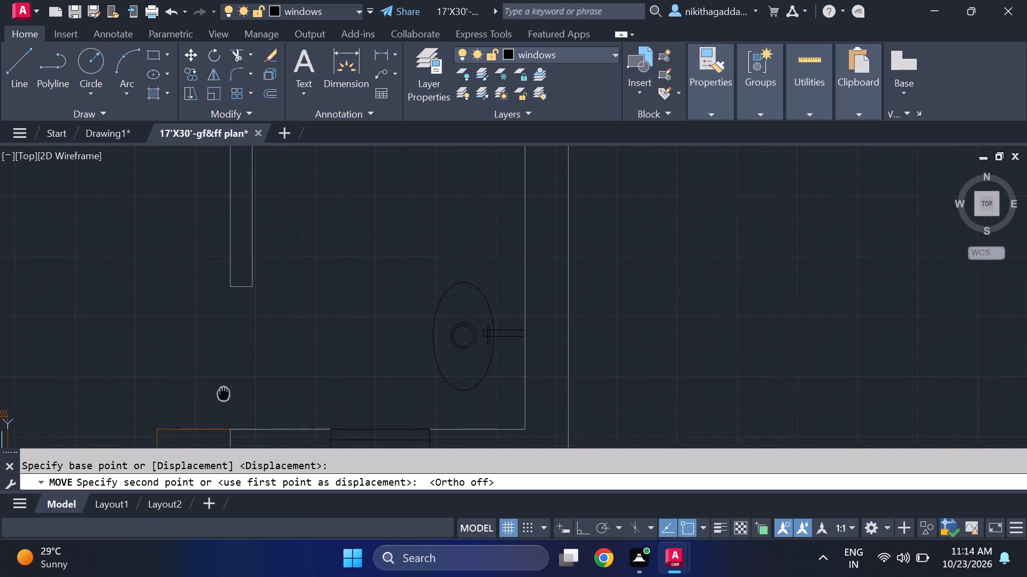
middle_drag(221, 389, 201, 332)
scroll(199, 329, up, 1)
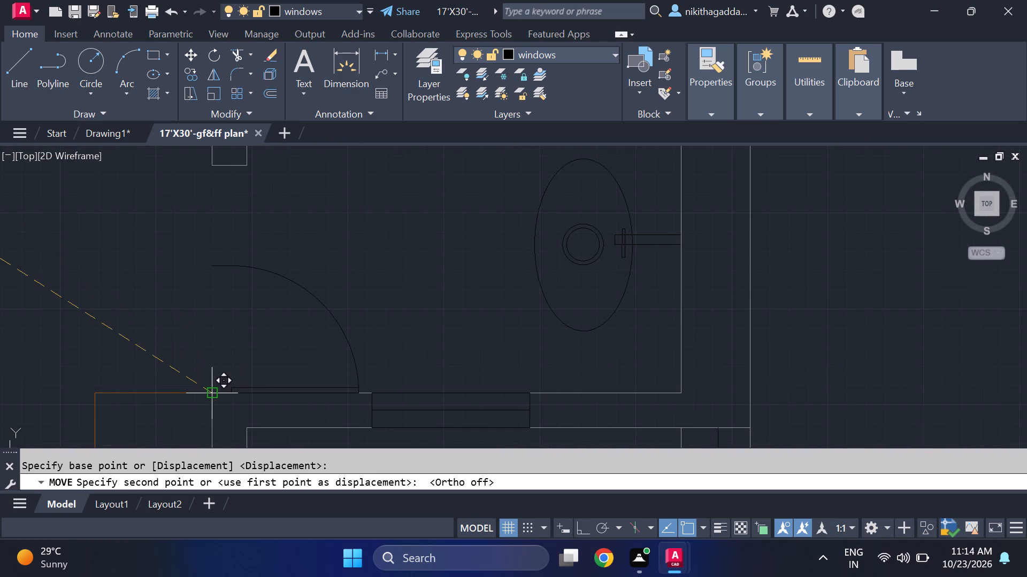
click(214, 393)
Scale up the lower bedroom's bathroom door slightly, using the opening's lower wall corner as base point.
scroll(316, 257, down, 2)
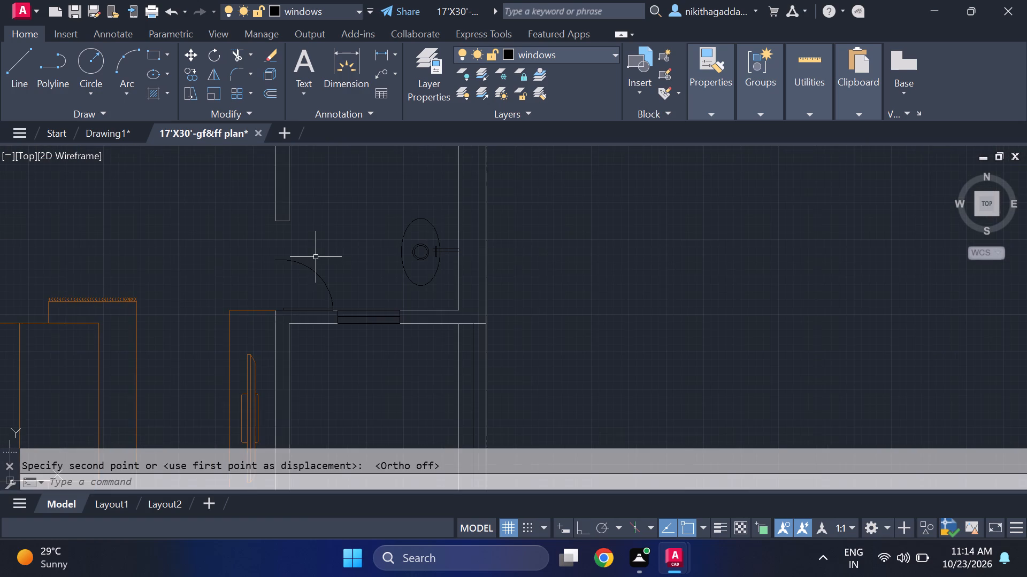
middle_drag(317, 258, 329, 283)
scroll(329, 282, down, 3)
scroll(321, 276, up, 3)
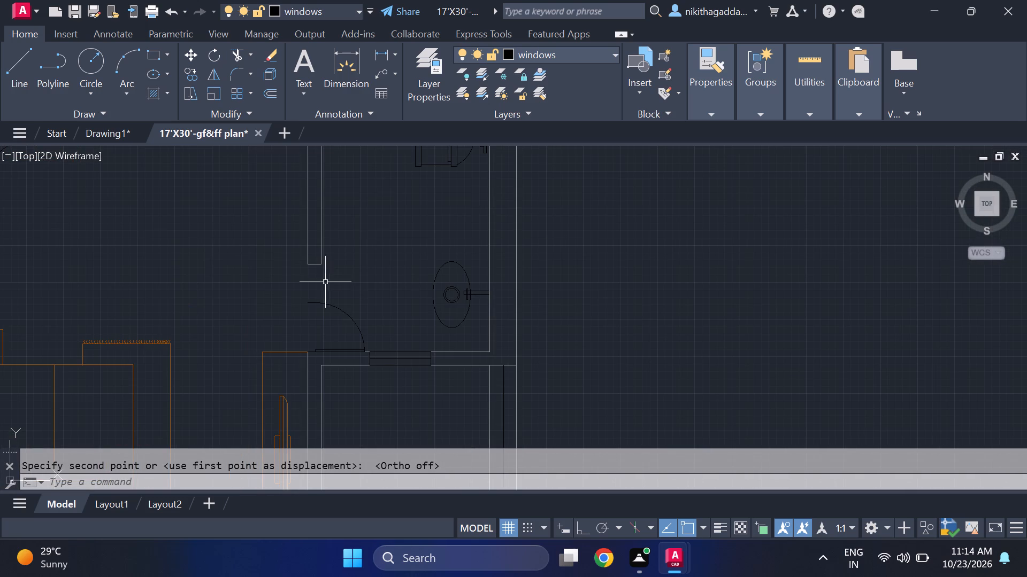
click(343, 307)
click(300, 319)
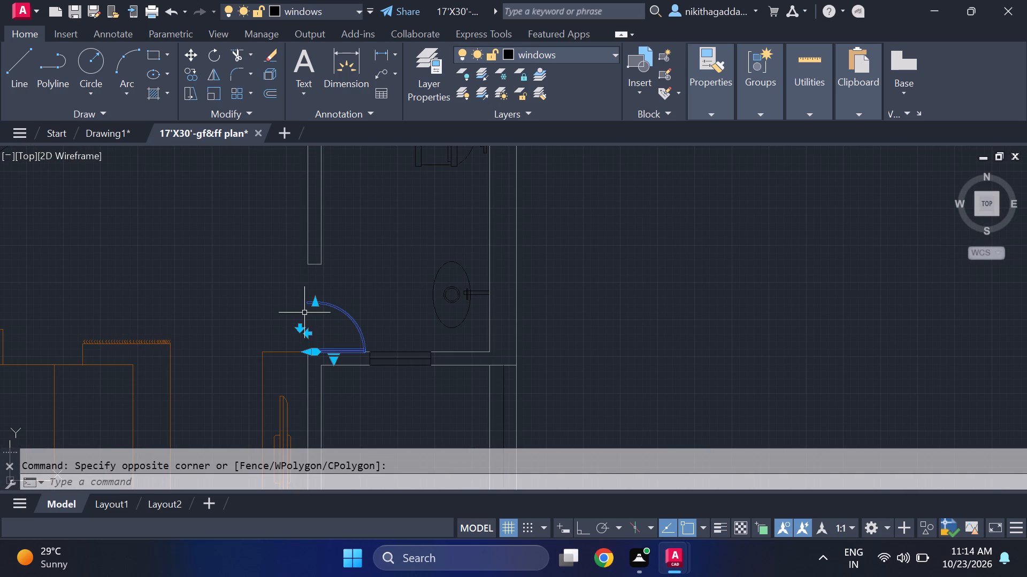
text(scale)
key(Return)
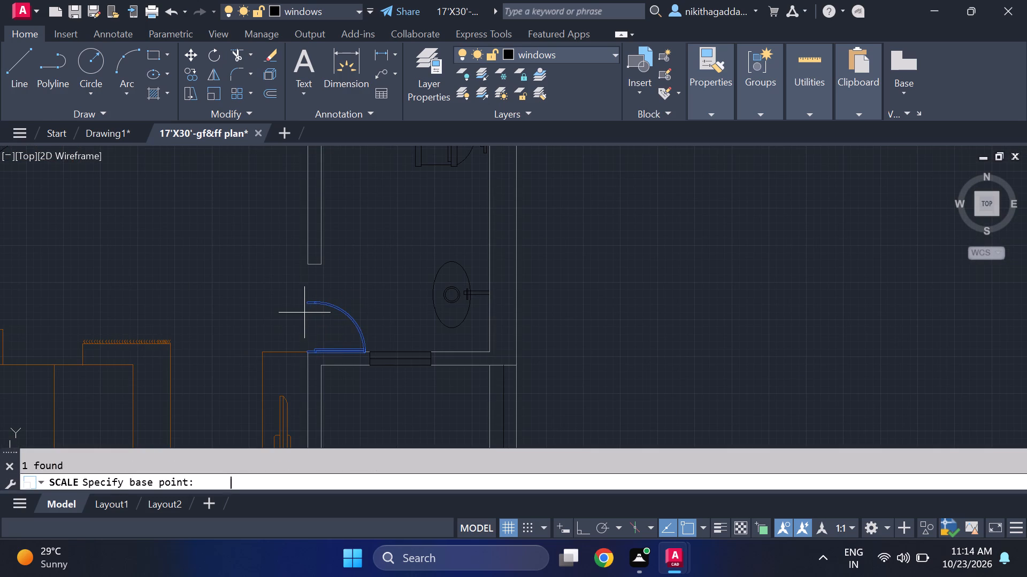
scroll(307, 364, up, 3)
click(308, 322)
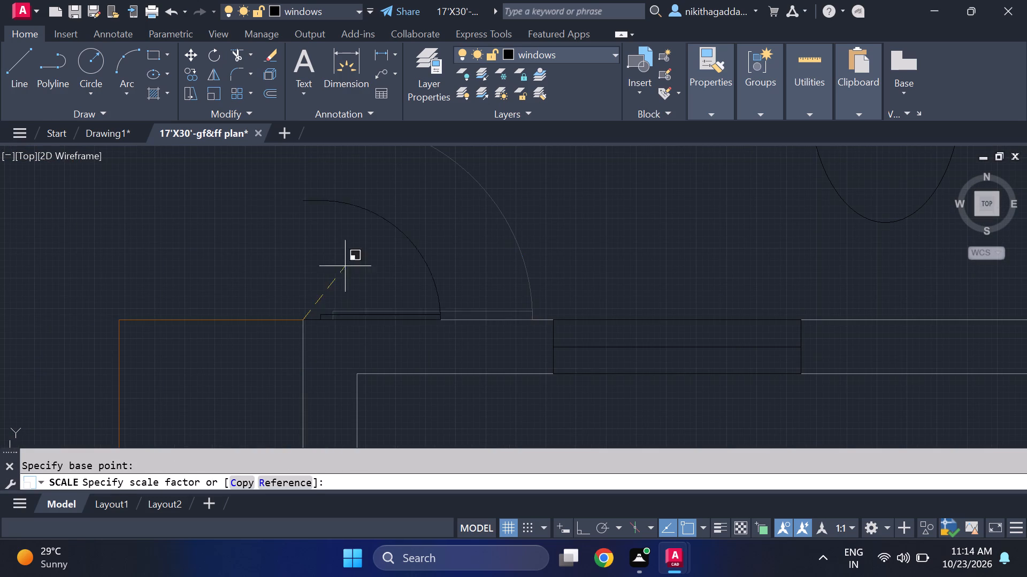
click(381, 223)
middle_drag(388, 242, 393, 308)
scroll(393, 308, down, 3)
middle_drag(375, 240, 414, 268)
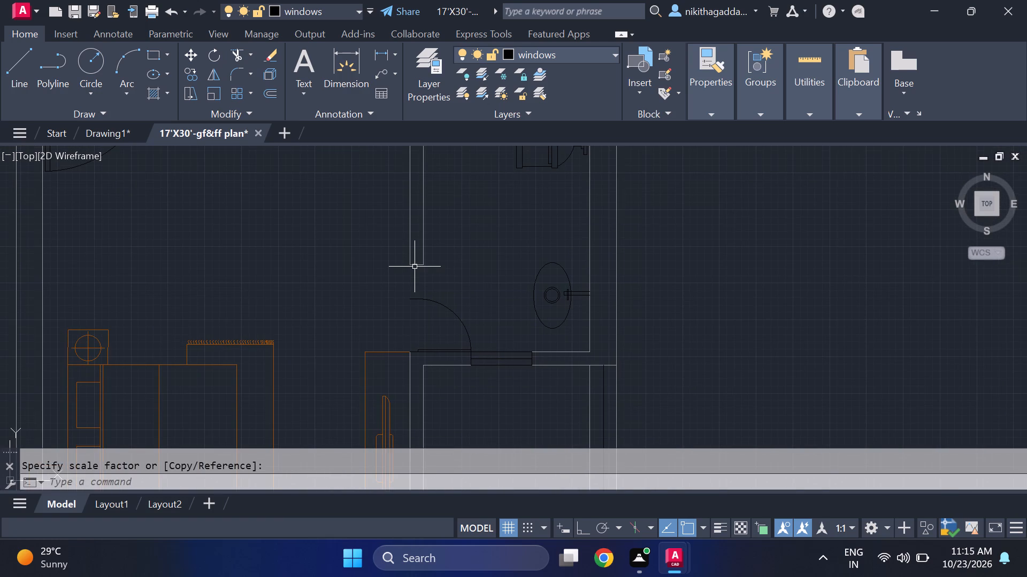
Scale up the bathroom door again from the same lower wall corner until its swing reaches the opening's upper wall end.
click(452, 287)
click(412, 330)
text(scale)
key(Return)
scroll(413, 333, up, 2)
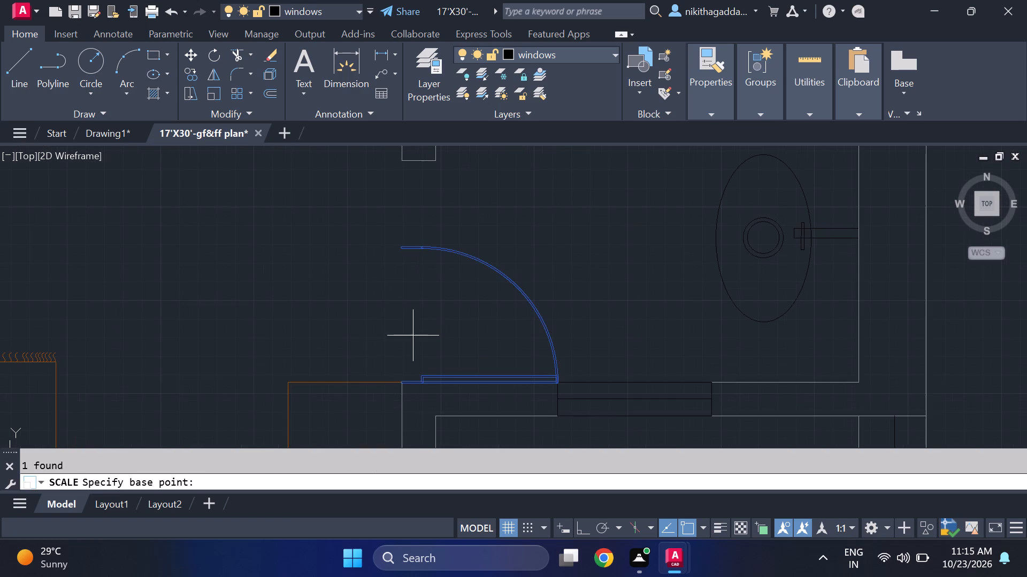
click(405, 379)
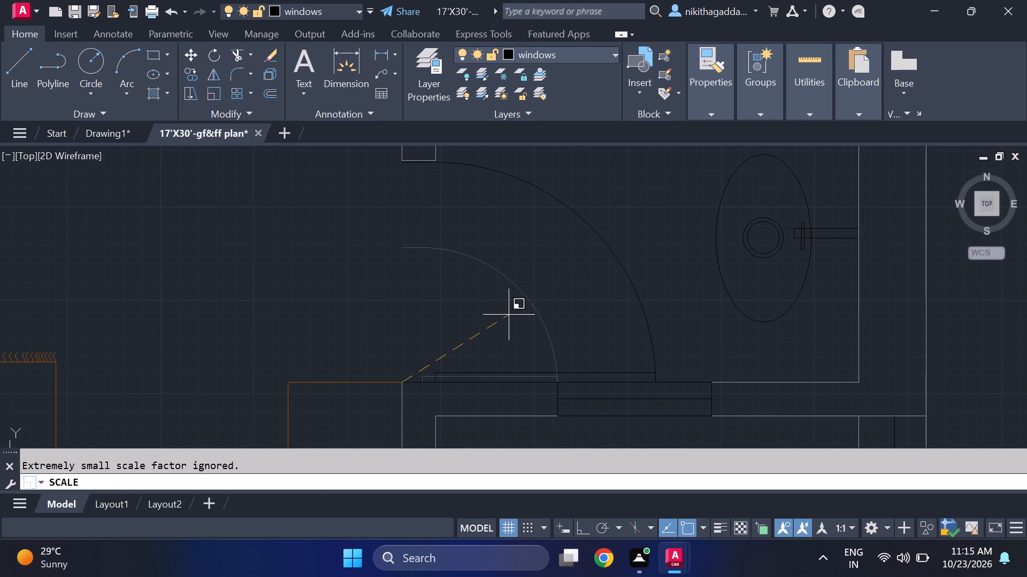
click(508, 313)
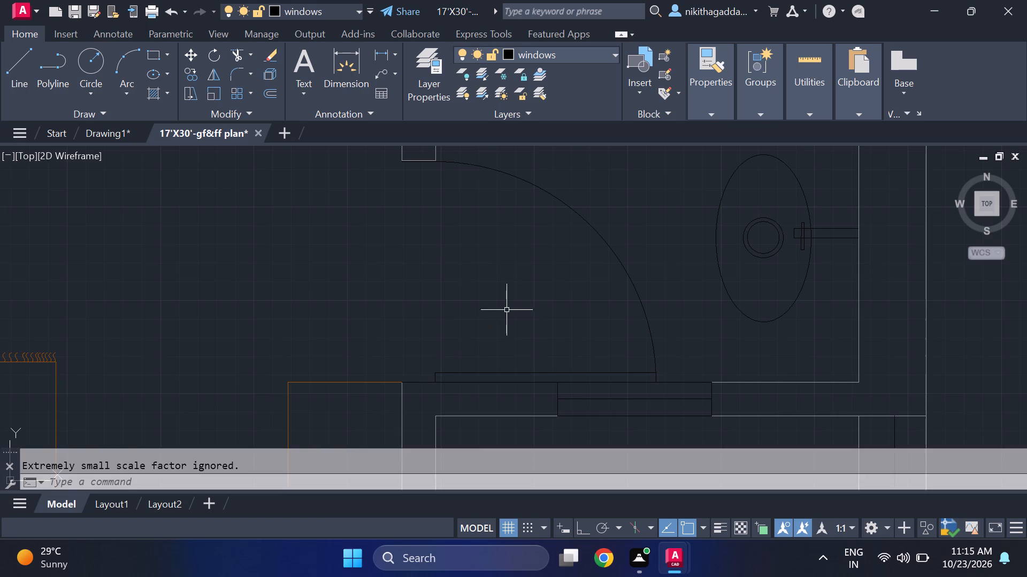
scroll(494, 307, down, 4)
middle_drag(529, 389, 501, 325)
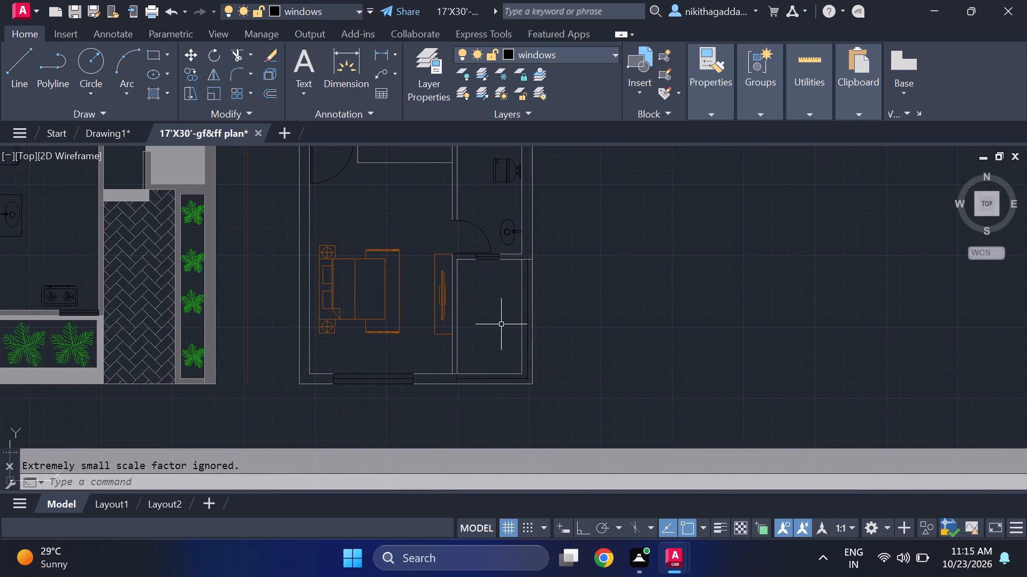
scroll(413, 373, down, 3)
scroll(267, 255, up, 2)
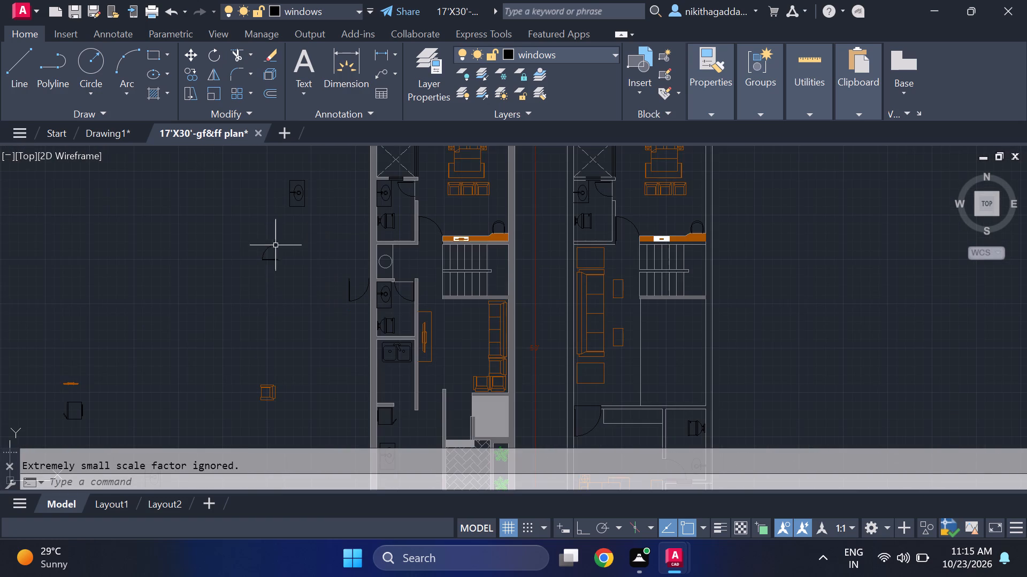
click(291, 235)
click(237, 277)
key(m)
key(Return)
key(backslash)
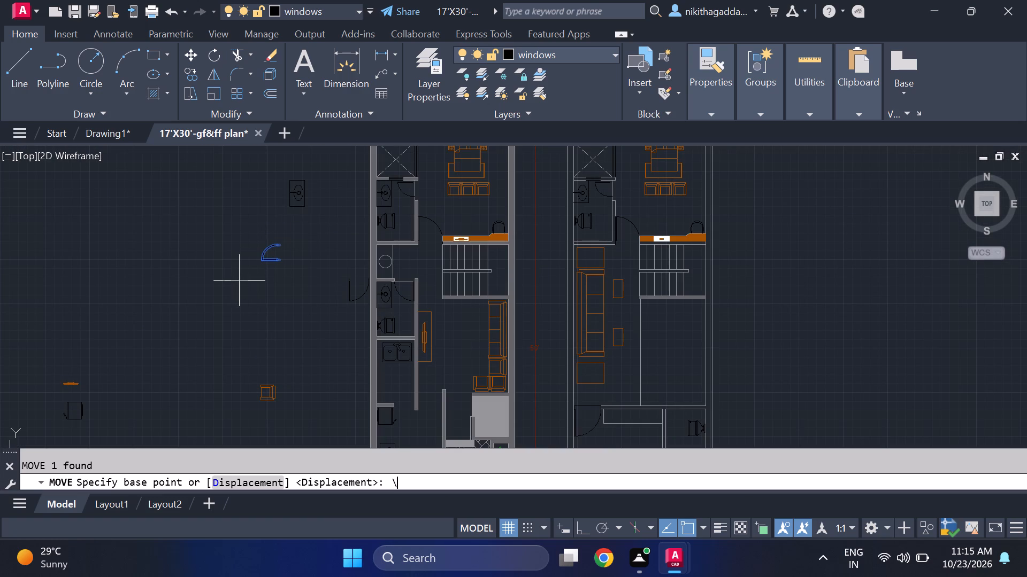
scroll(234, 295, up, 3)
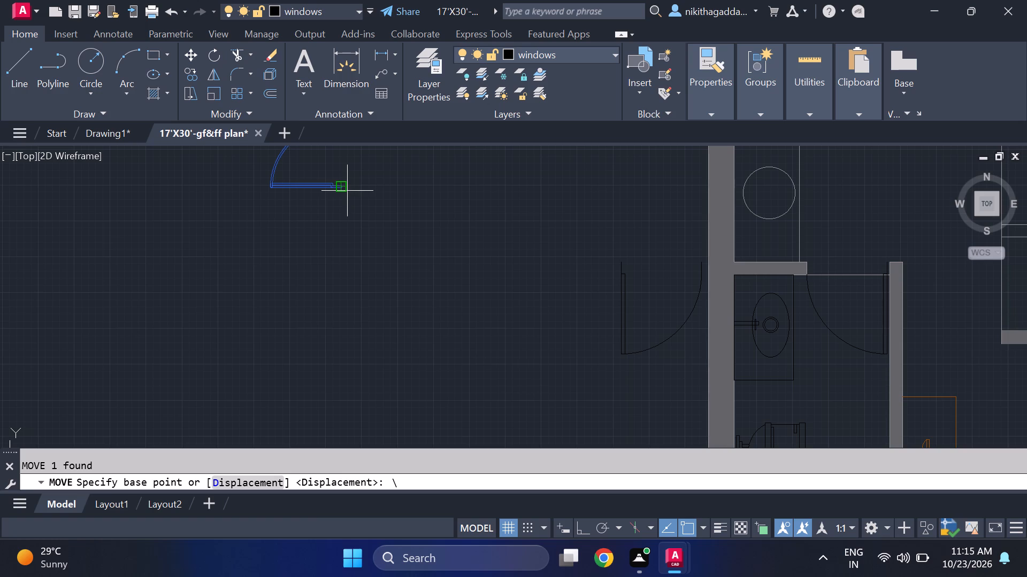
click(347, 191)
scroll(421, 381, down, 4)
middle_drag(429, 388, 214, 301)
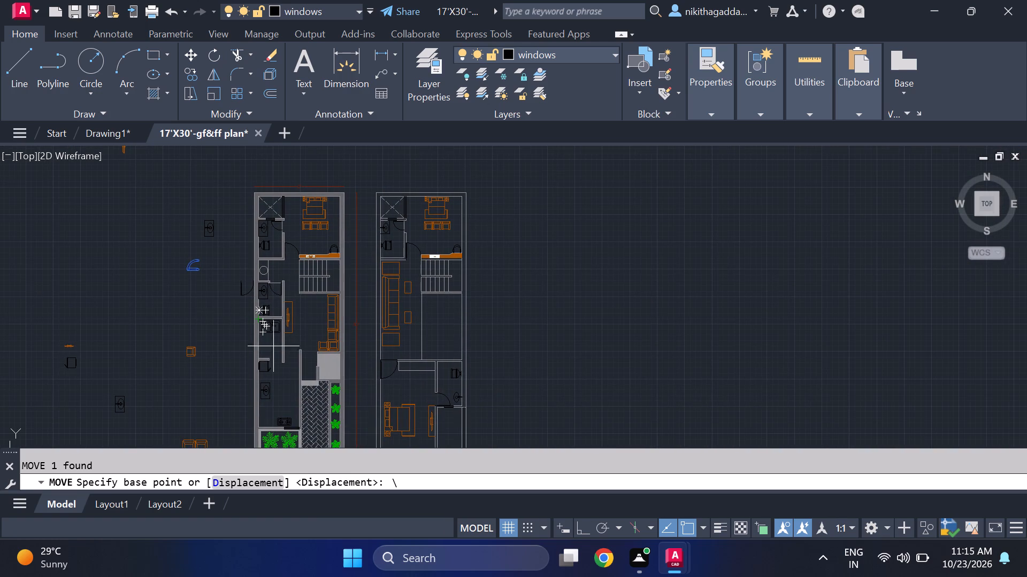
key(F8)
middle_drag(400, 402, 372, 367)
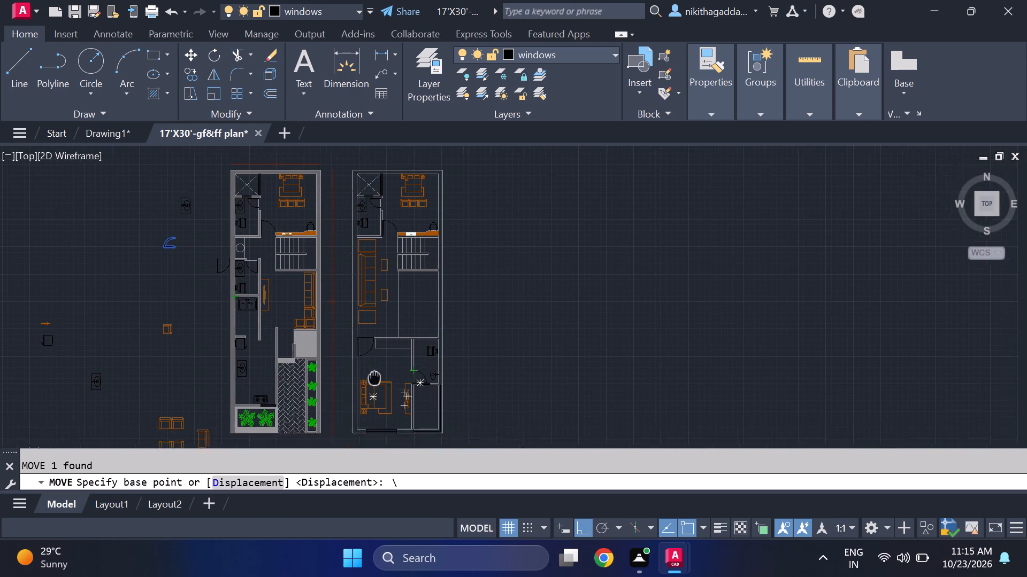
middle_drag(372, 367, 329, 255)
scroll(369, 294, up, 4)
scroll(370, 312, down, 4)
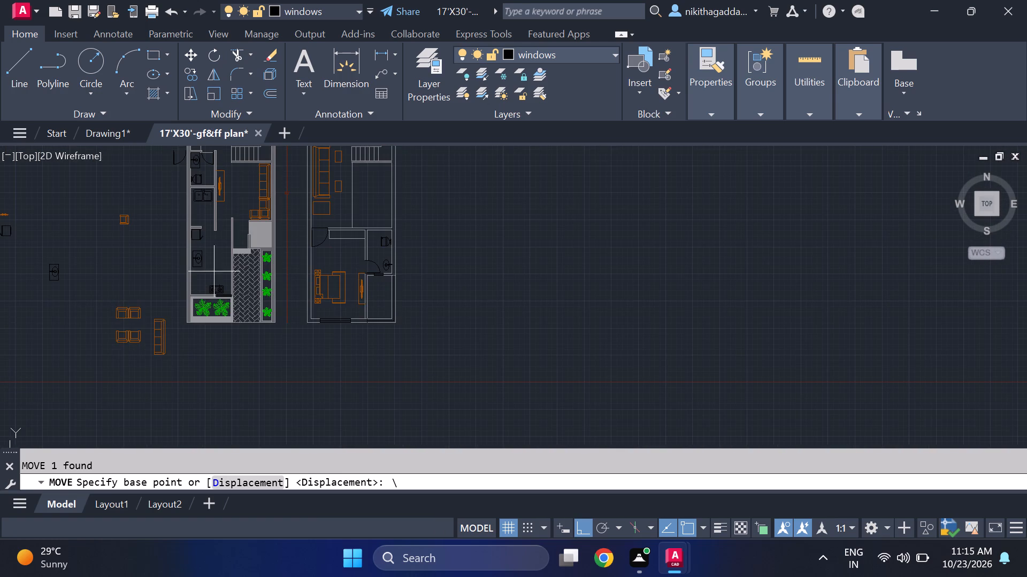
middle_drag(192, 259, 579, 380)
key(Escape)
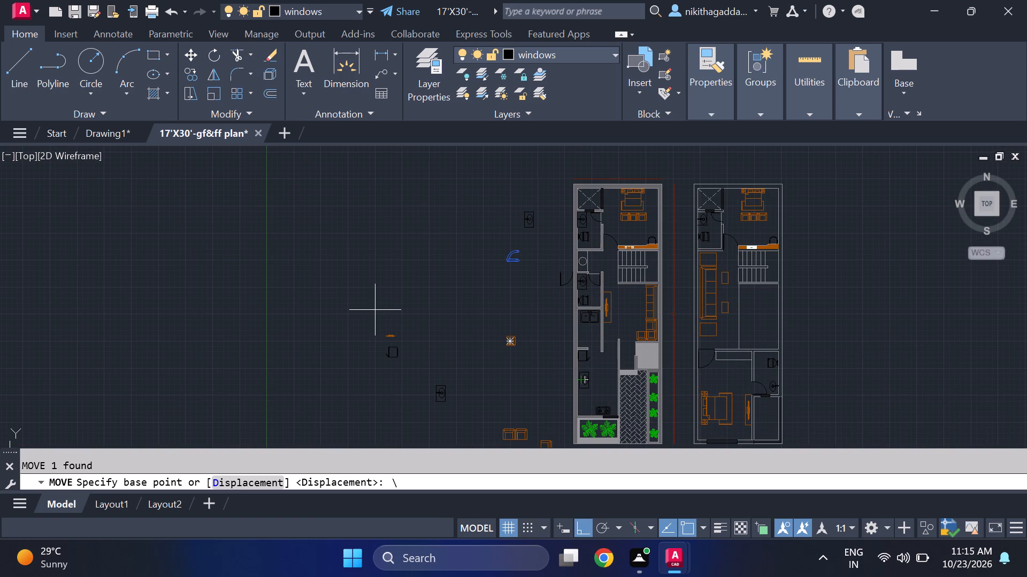
Move the left-swinging spare door beside the filled-wall plan to the lower bedroom, its base corner where the partition's outer face meets the bottom wall.
scroll(477, 251, up, 1)
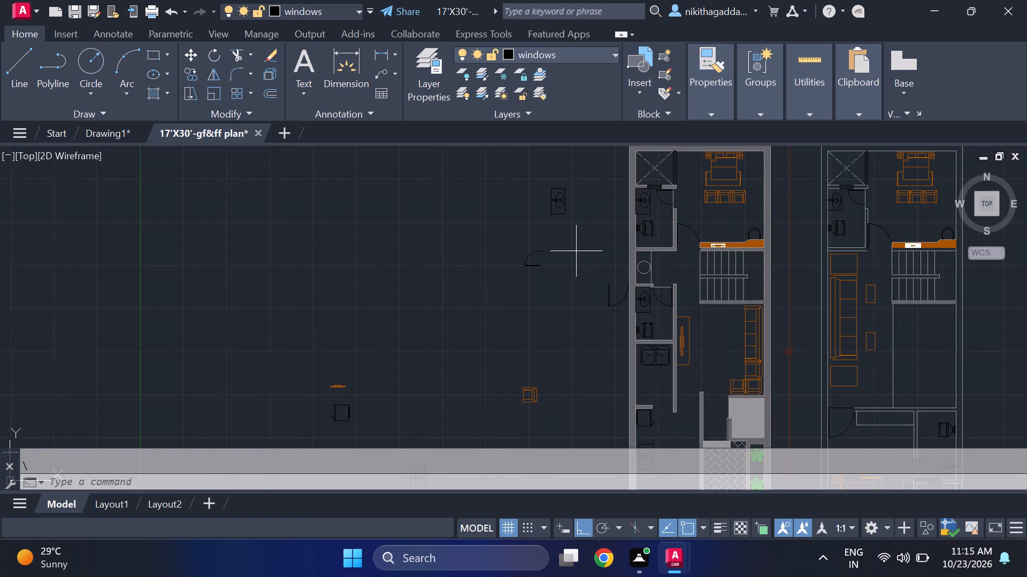
click(576, 251)
click(407, 299)
key(m)
key(Return)
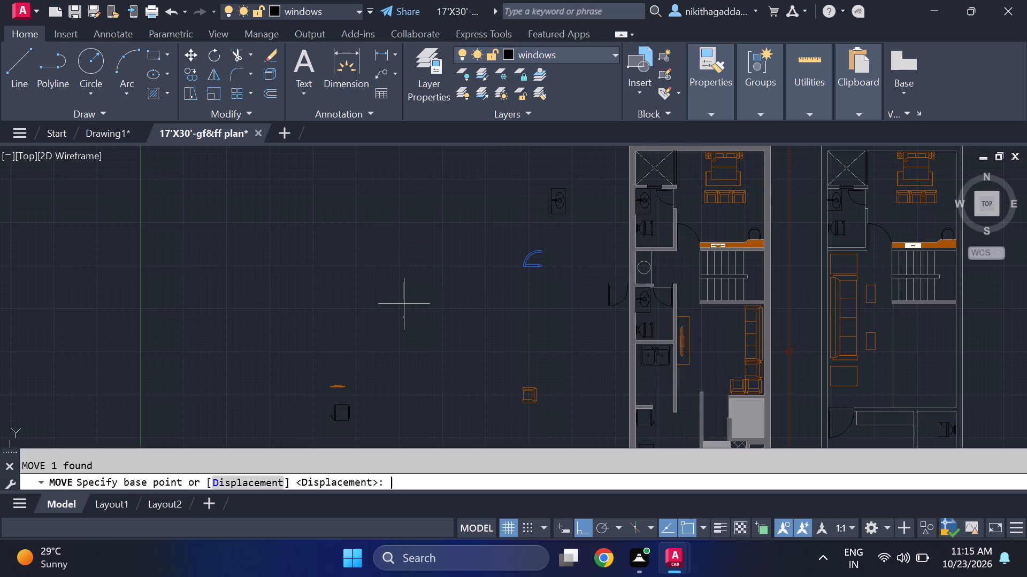
scroll(584, 252, up, 2)
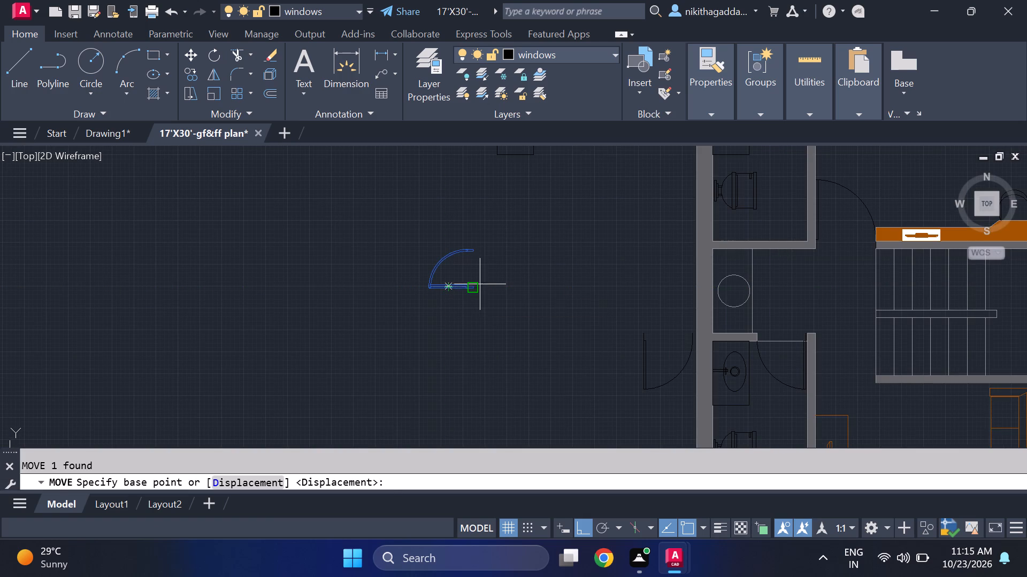
click(473, 287)
scroll(635, 355, down, 3)
middle_drag(638, 393, 297, 260)
key(F8)
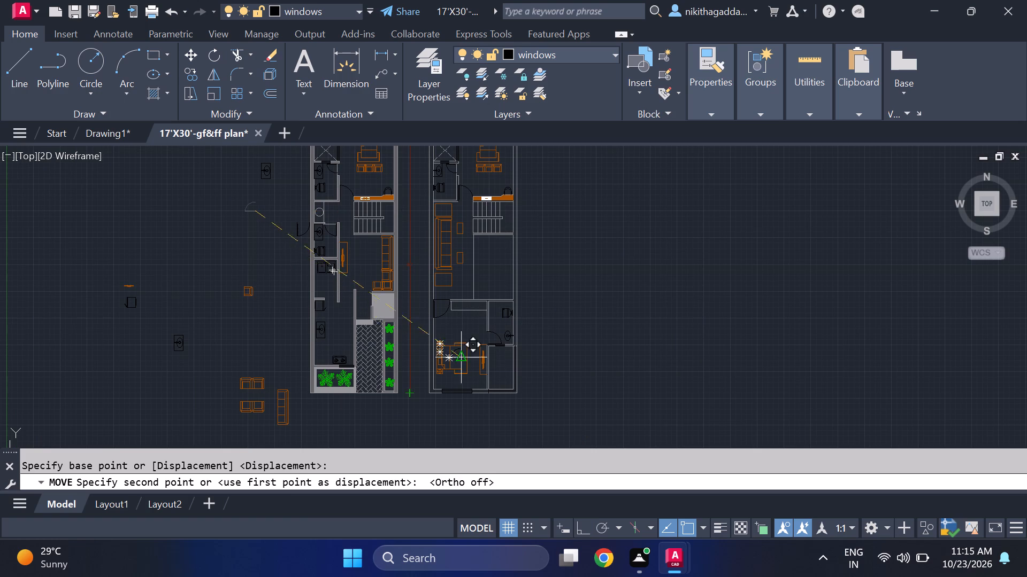
scroll(465, 379, up, 3)
middle_drag(539, 389, 466, 362)
scroll(467, 362, up, 1)
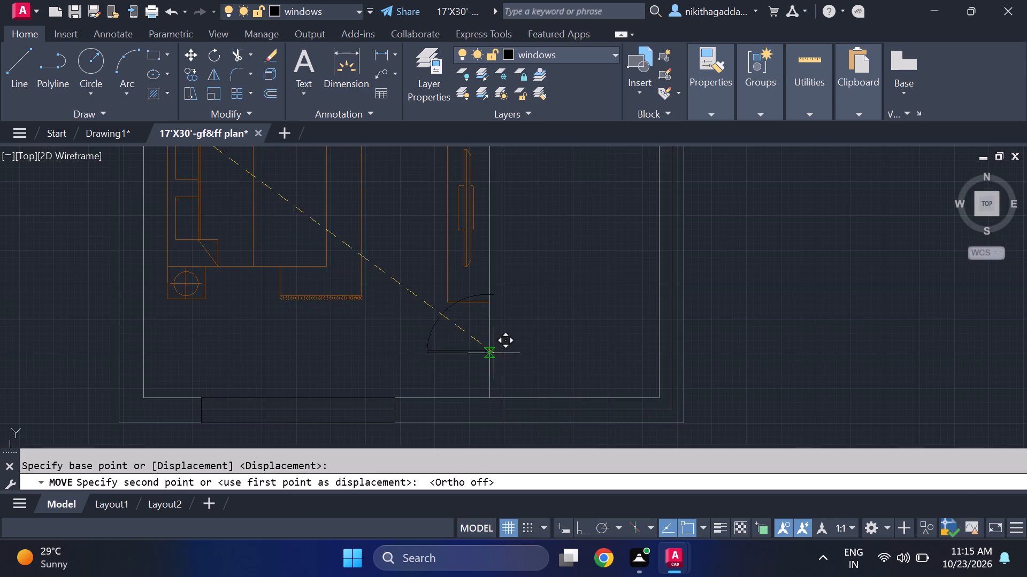
scroll(500, 349, up, 2)
middle_drag(486, 406, 443, 270)
middle_click(446, 263)
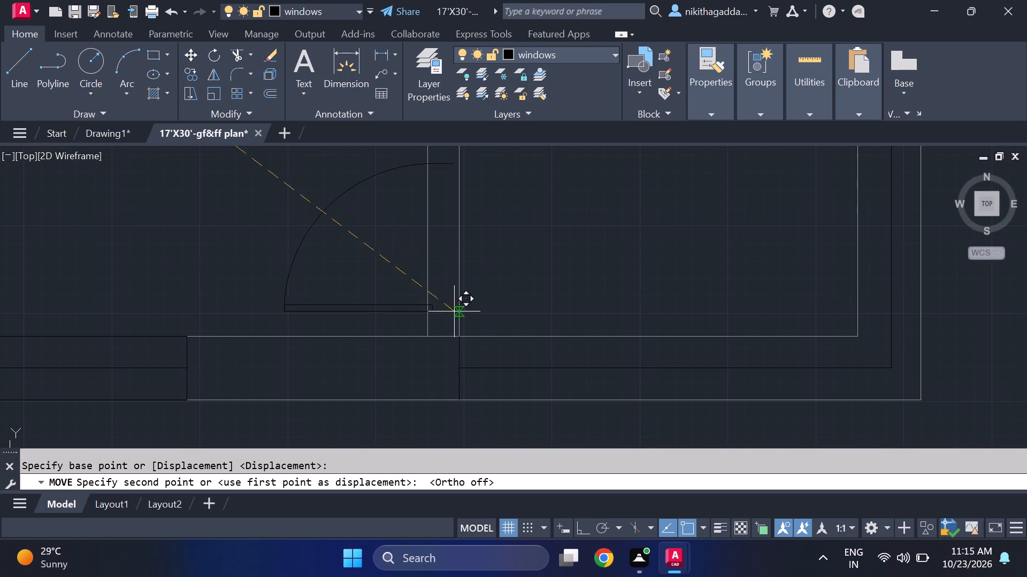
click(461, 337)
Scale up the moved bedroom door from its base corner on the partition, keeping its leaf clear of the bottom wall's window.
scroll(533, 239, down, 3)
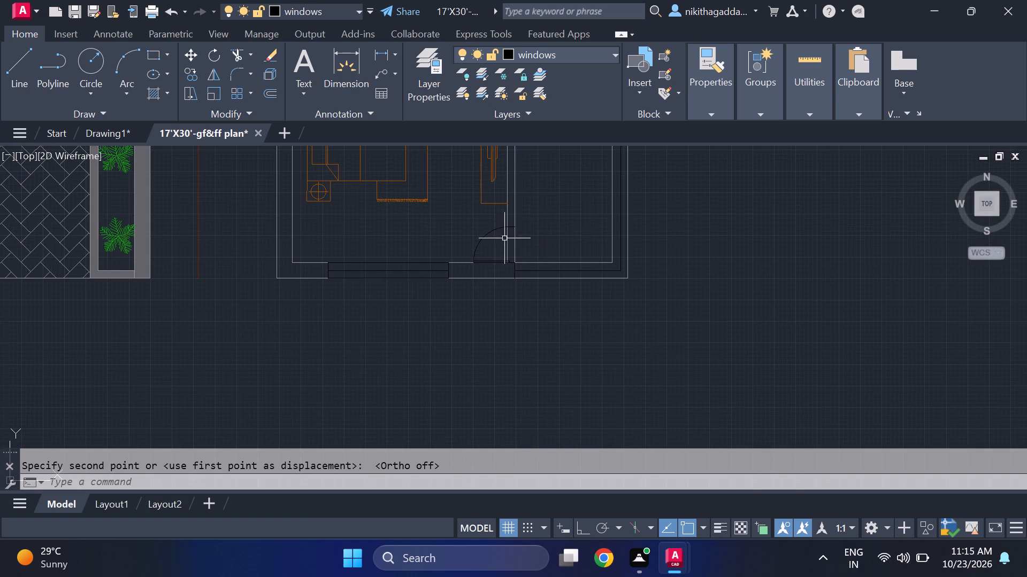
middle_drag(494, 237, 493, 333)
scroll(493, 333, up, 1)
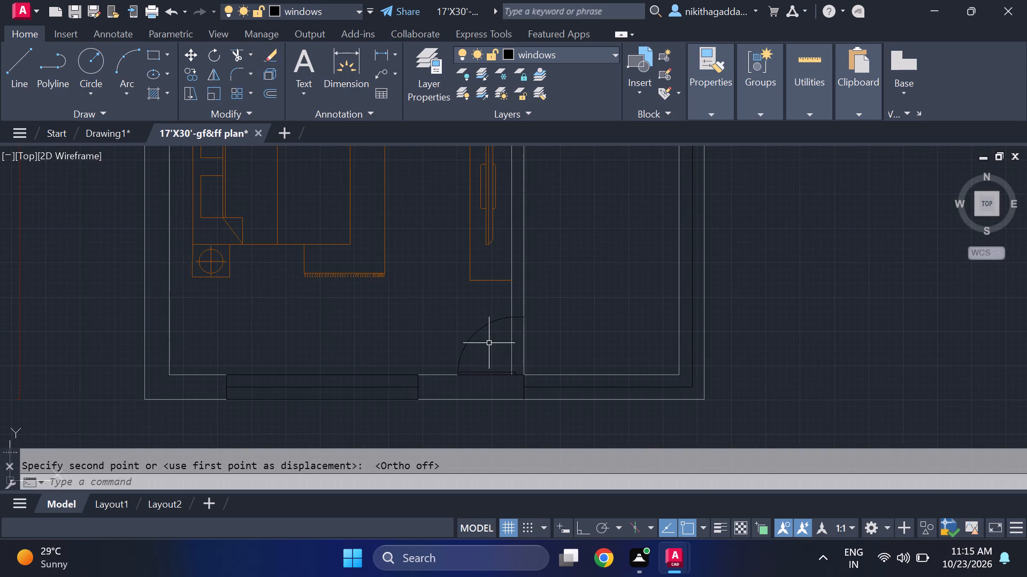
scroll(488, 345, down, 2)
scroll(488, 345, up, 2)
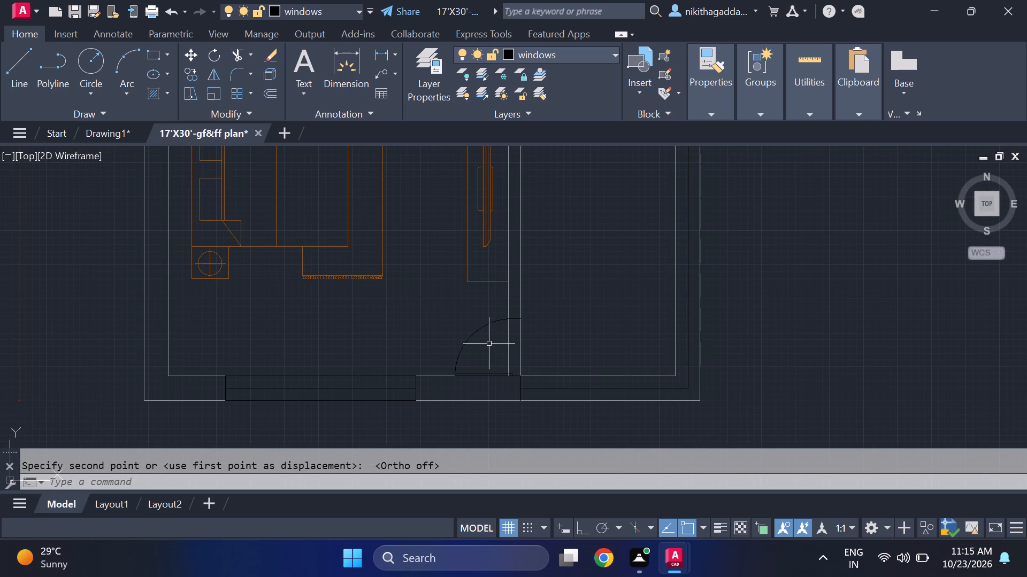
click(490, 347)
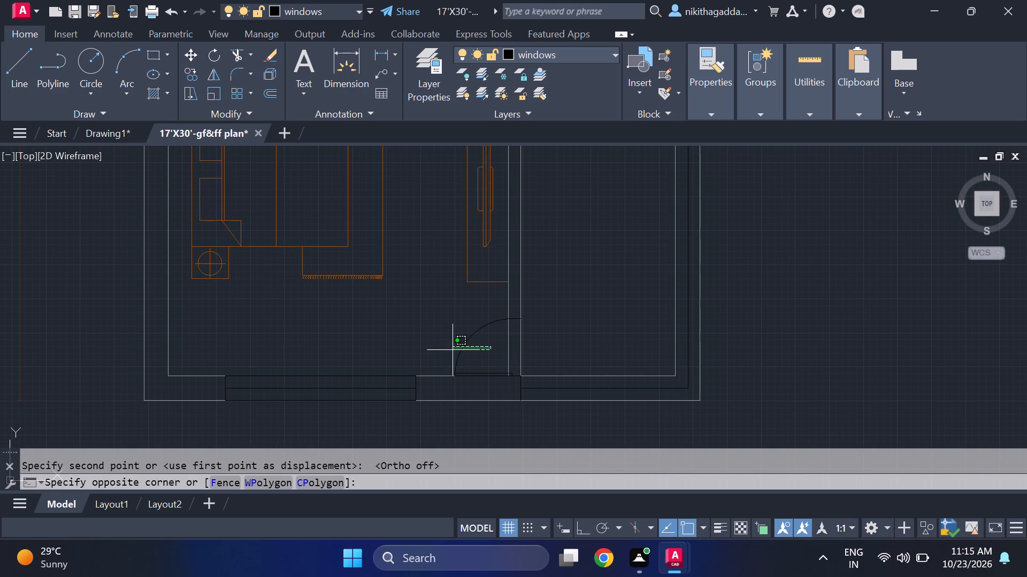
click(448, 350)
text(scale)
key(Return)
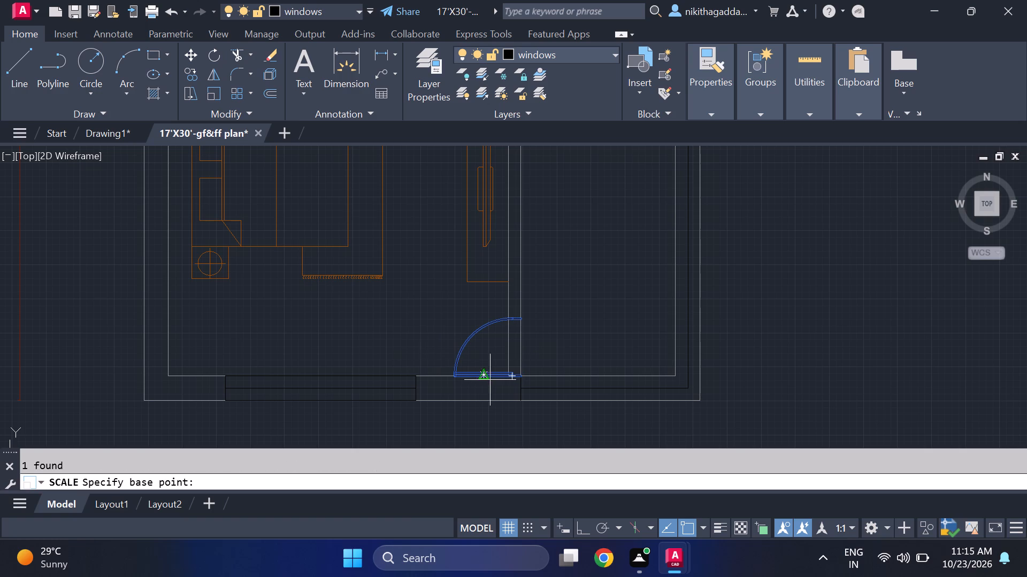
click(520, 379)
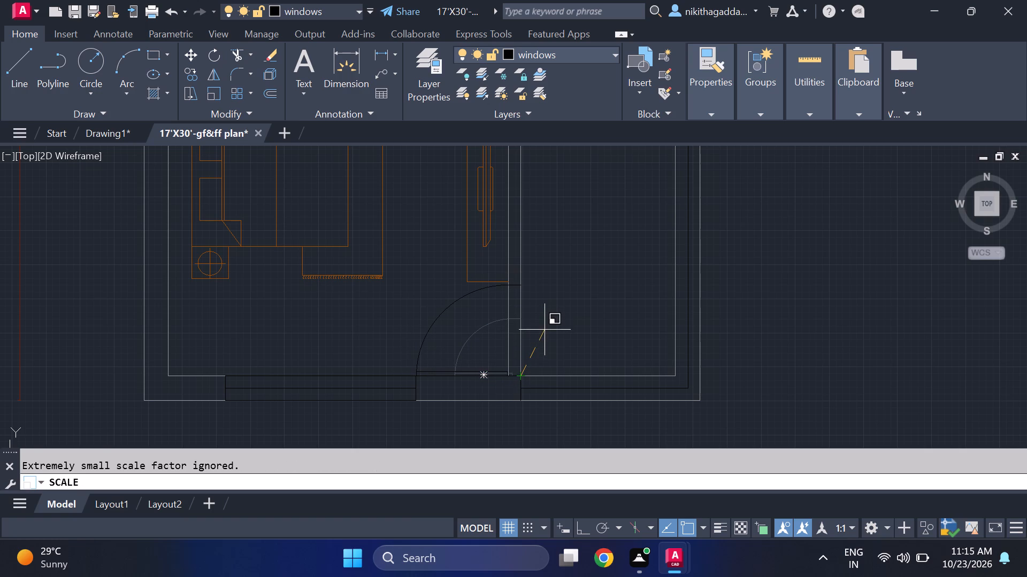
click(546, 338)
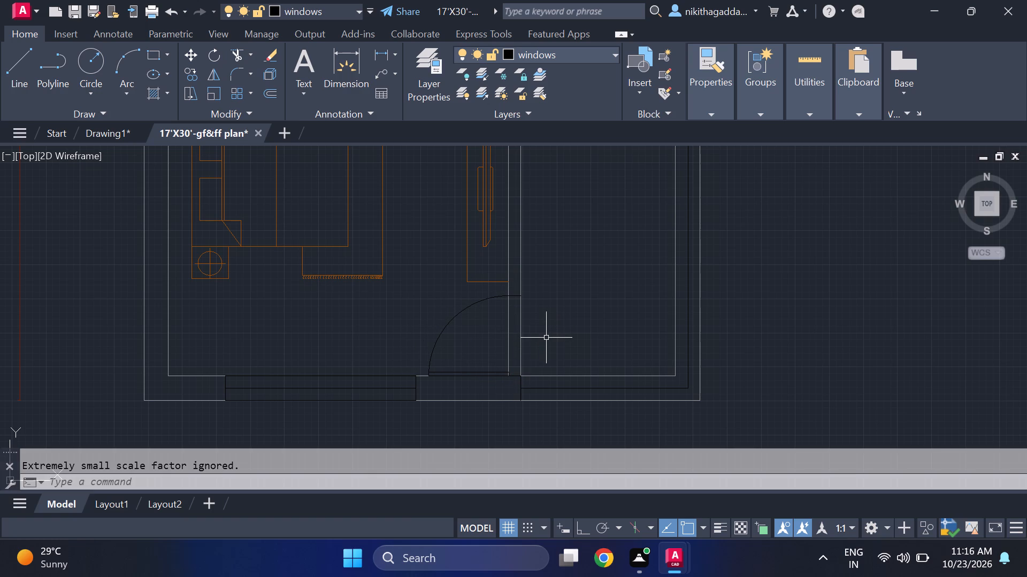
On the walls layer, draw a short line across the bedroom partition's thickness at the upper end of the door's swing.
middle_drag(559, 317, 532, 401)
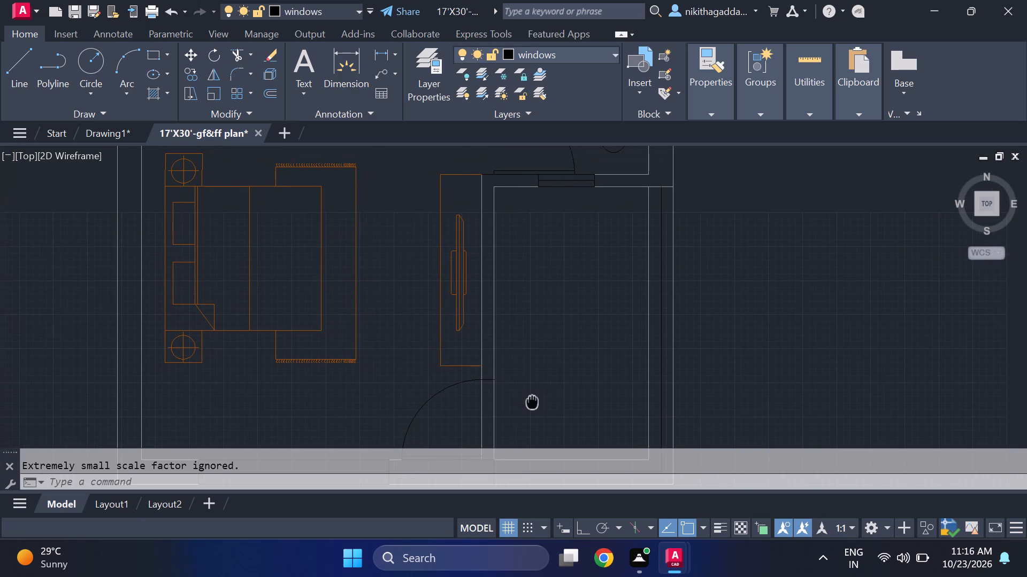
click(596, 57)
click(553, 191)
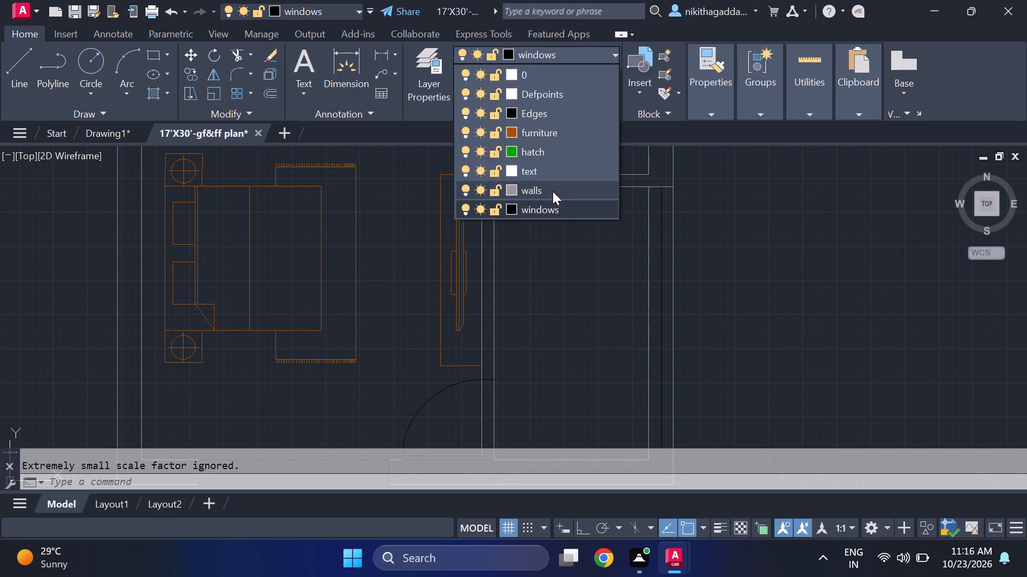
key(l)
key(Return)
middle_drag(508, 287, 496, 264)
scroll(484, 276, up, 2)
middle_drag(451, 377, 428, 256)
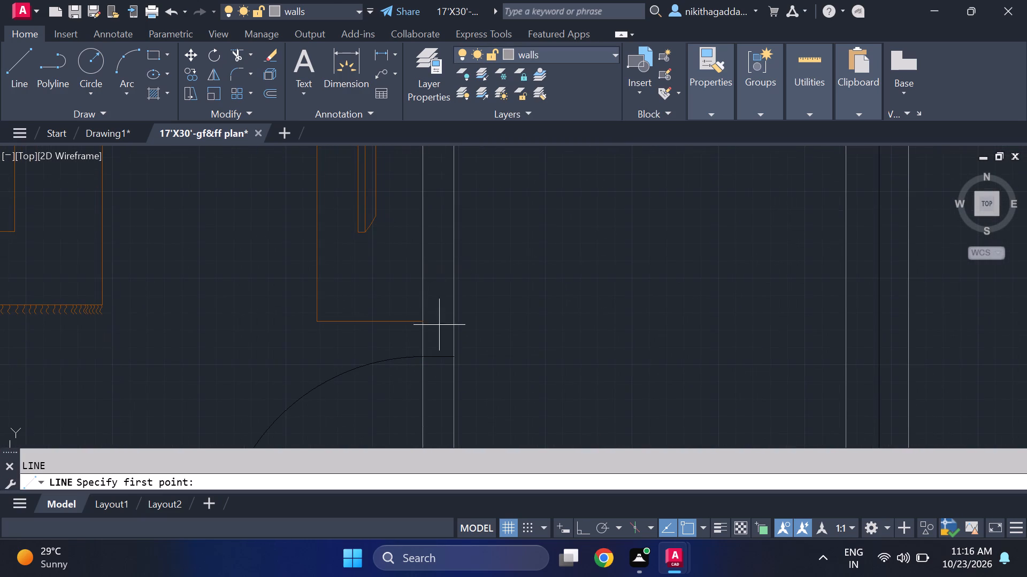
click(458, 354)
click(423, 357)
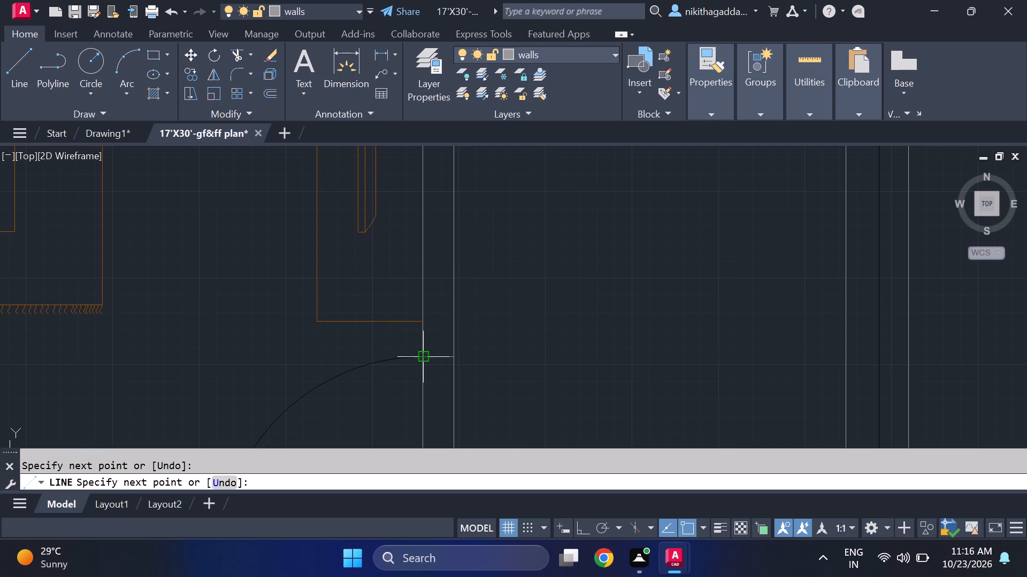
key(Escape)
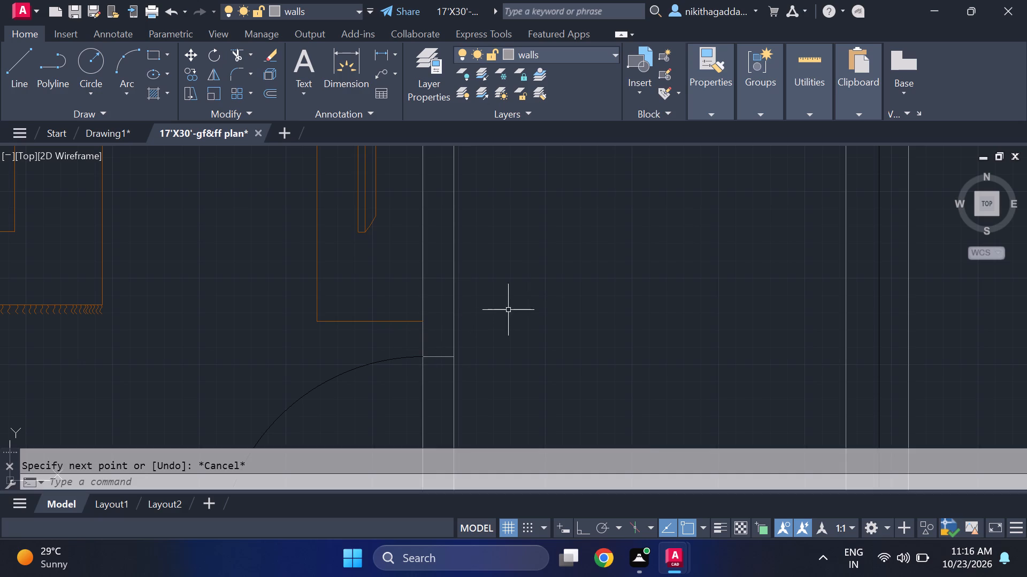
Trim the lower bedroom partition's two face lines across the door opening, including the leftover stub at the door's base.
scroll(324, 254, down, 3)
middle_drag(388, 318, 402, 325)
scroll(404, 324, up, 3)
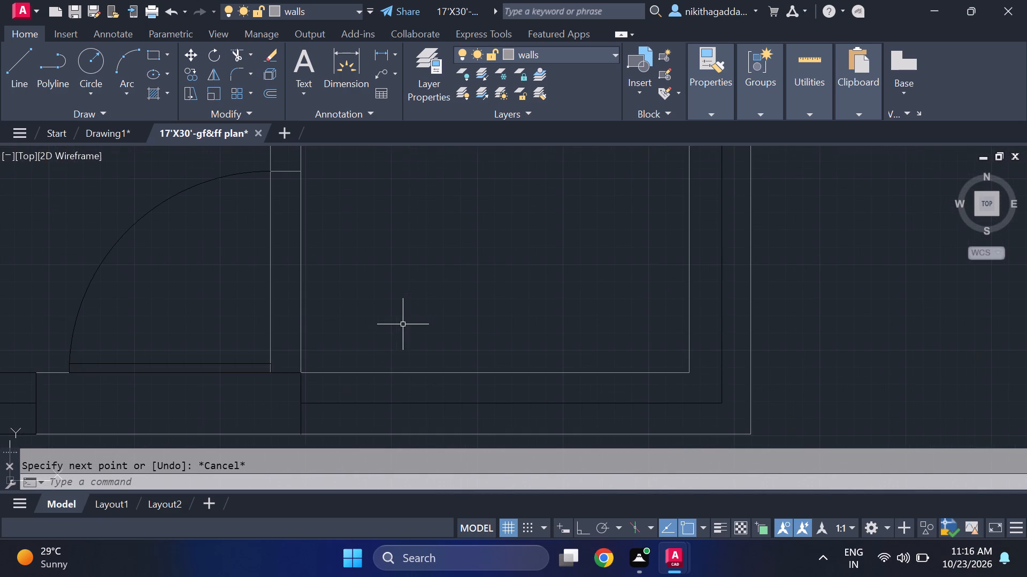
text(tr)
key(Return)
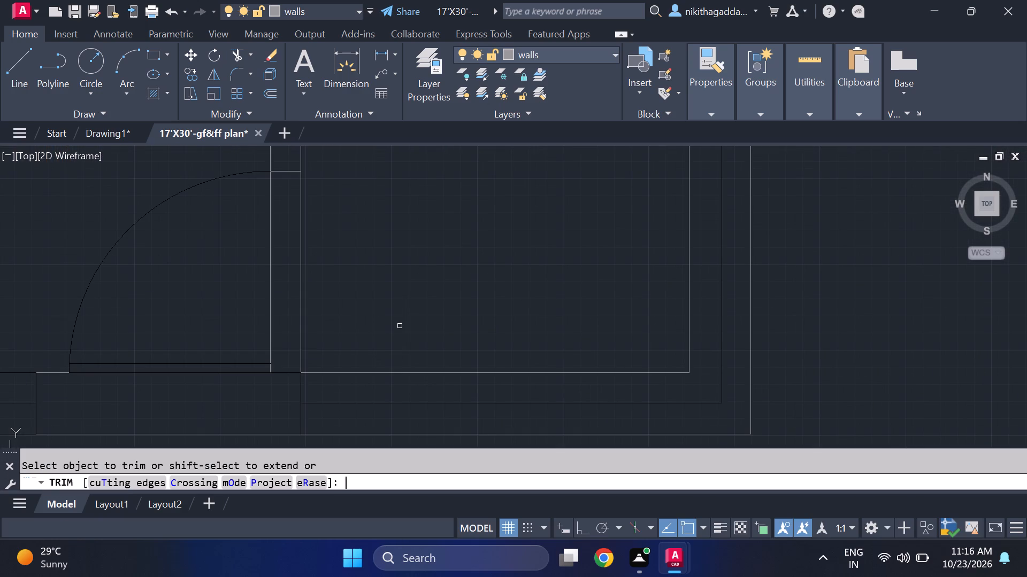
drag(326, 243, 223, 257)
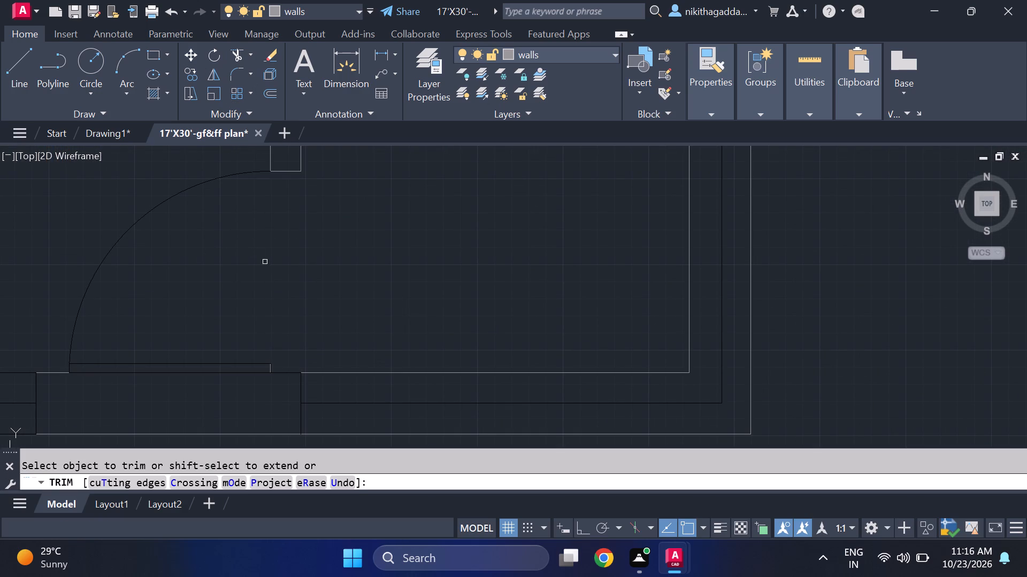
middle_click(270, 280)
scroll(272, 306, up, 2)
middle_drag(277, 342, 303, 151)
scroll(265, 280, up, 2)
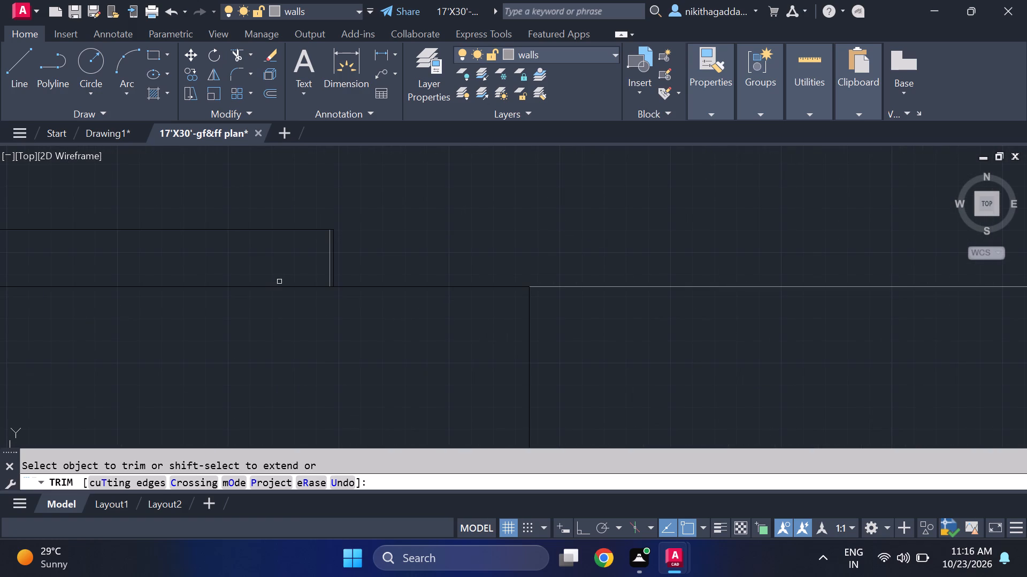
click(331, 252)
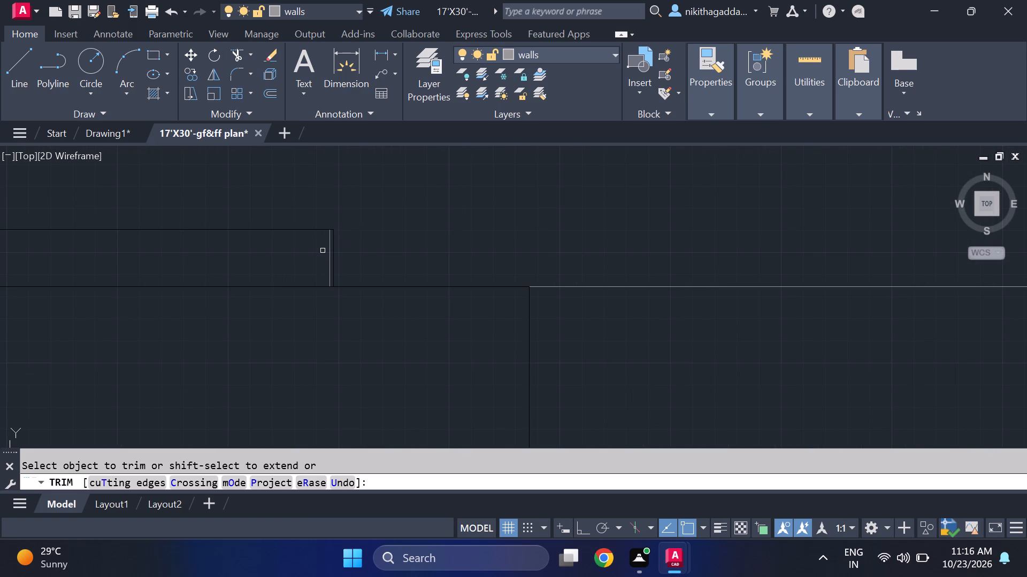
click(328, 255)
scroll(354, 228, down, 6)
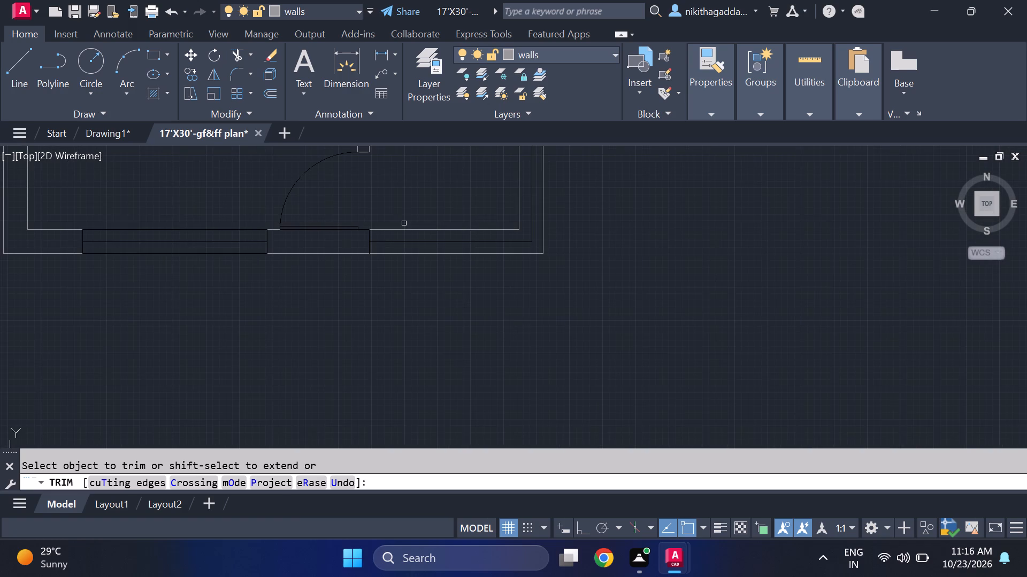
middle_drag(379, 211, 402, 295)
scroll(403, 293, down, 3)
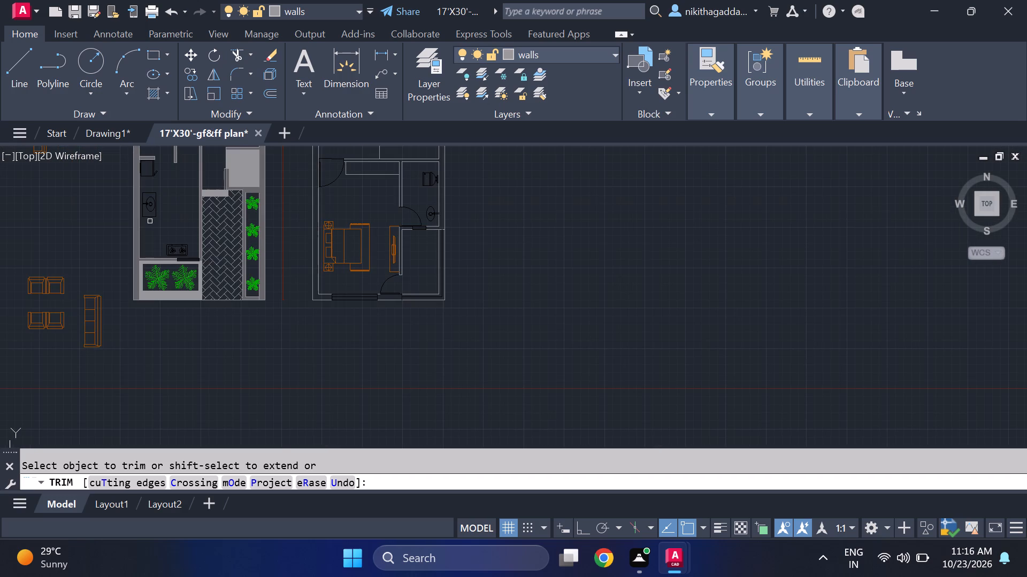
key(Escape)
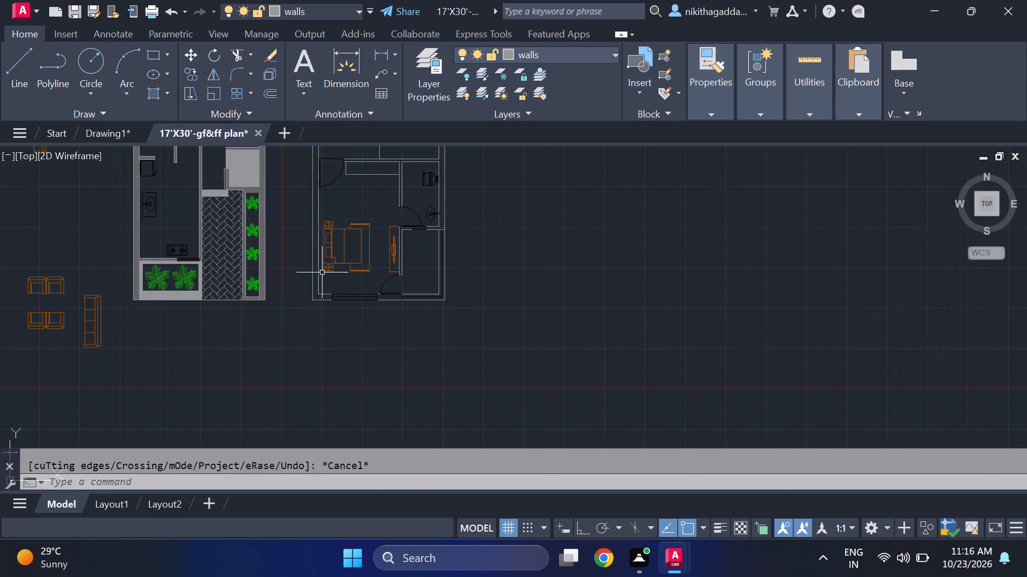
Examine the second-floor plan from the lower bedroom up to the top rooms for unfinished door openings and wall ends.
scroll(311, 278, up, 2)
scroll(490, 338, up, 1)
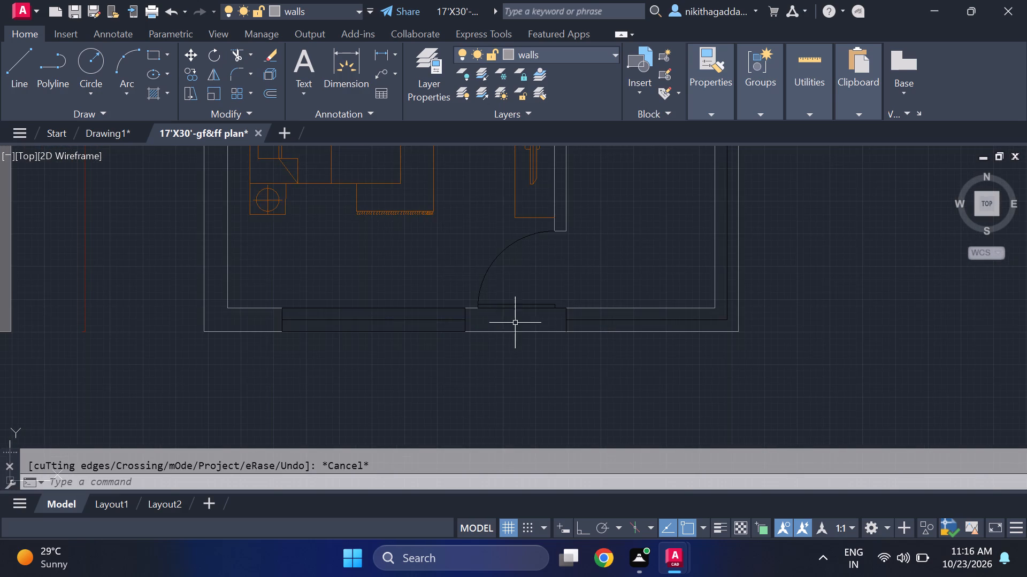
scroll(515, 323, up, 2)
middle_drag(515, 331, 495, 363)
scroll(495, 362, down, 2)
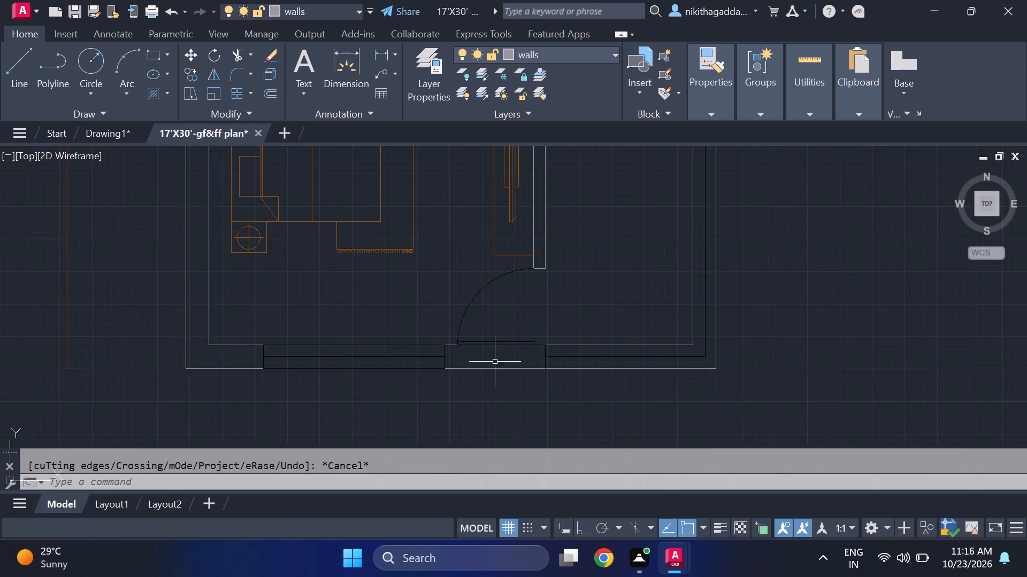
scroll(495, 362, down, 1)
middle_drag(513, 275, 523, 323)
middle_click(522, 324)
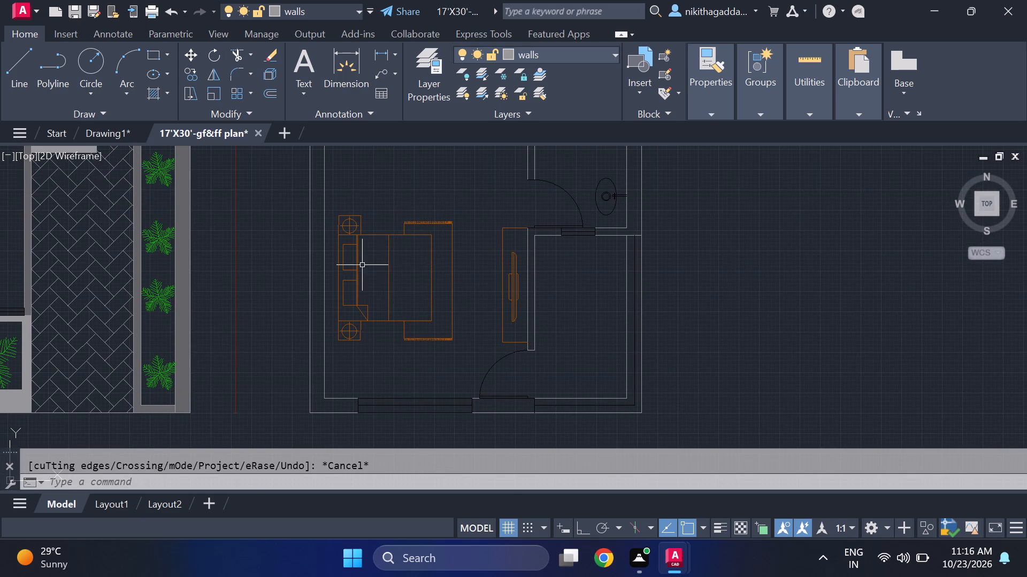
middle_drag(466, 330, 586, 413)
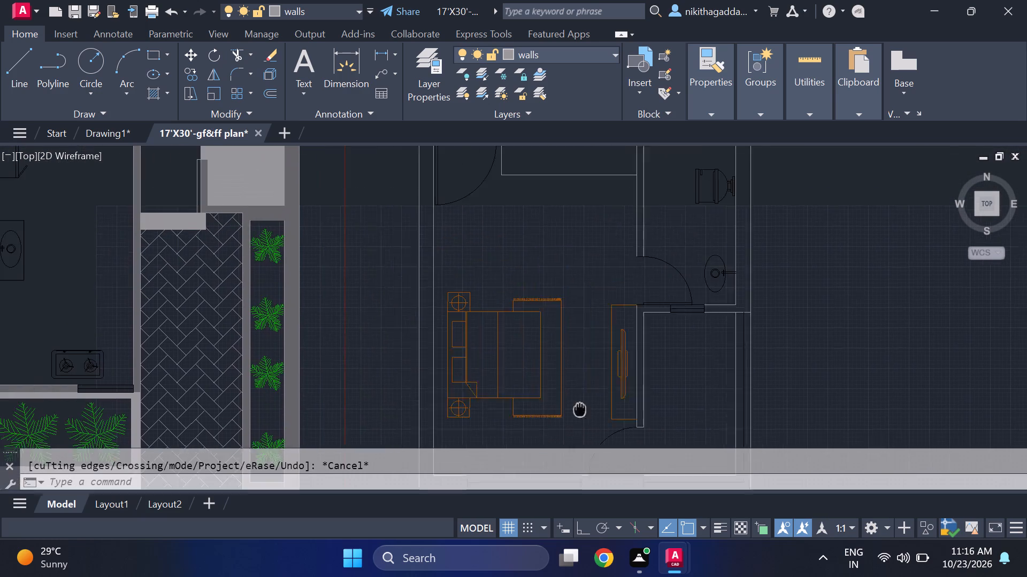
middle_drag(586, 413, 580, 415)
scroll(581, 415, up, 1)
scroll(549, 379, down, 2)
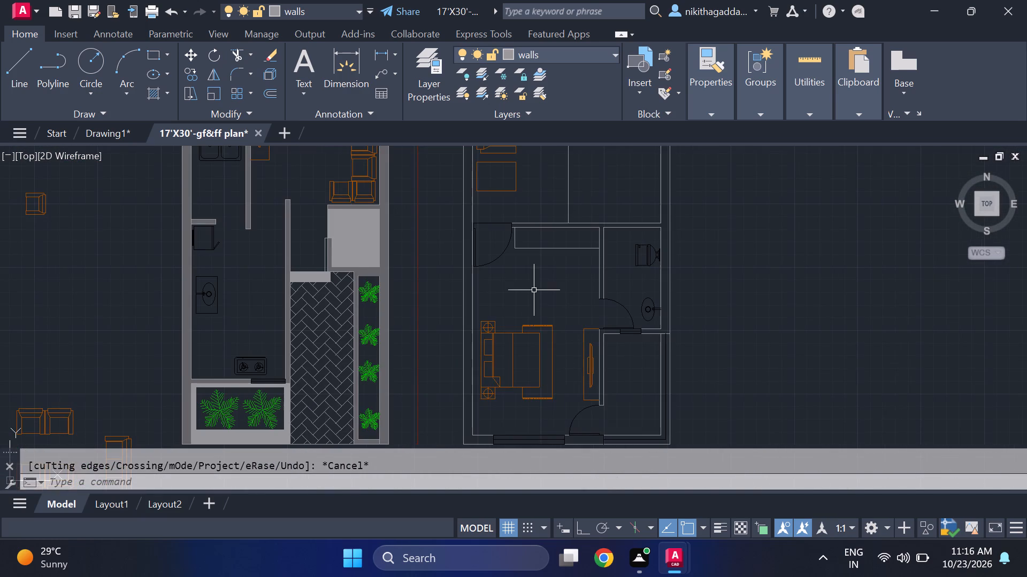
middle_drag(530, 285, 549, 409)
middle_drag(572, 300, 577, 402)
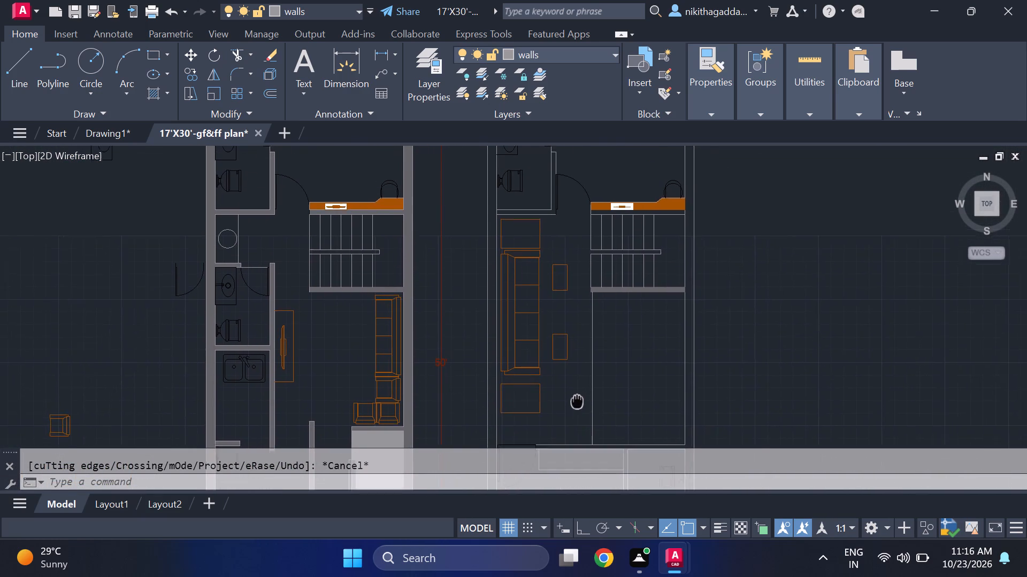
middle_drag(577, 402, 569, 410)
middle_drag(573, 303, 583, 399)
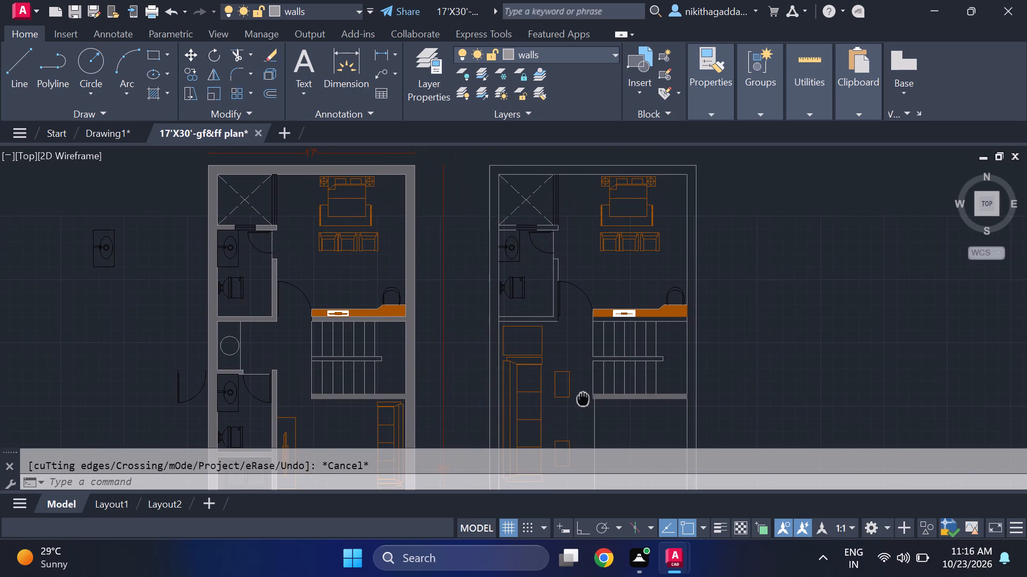
middle_drag(583, 399, 572, 378)
middle_drag(572, 376, 570, 357)
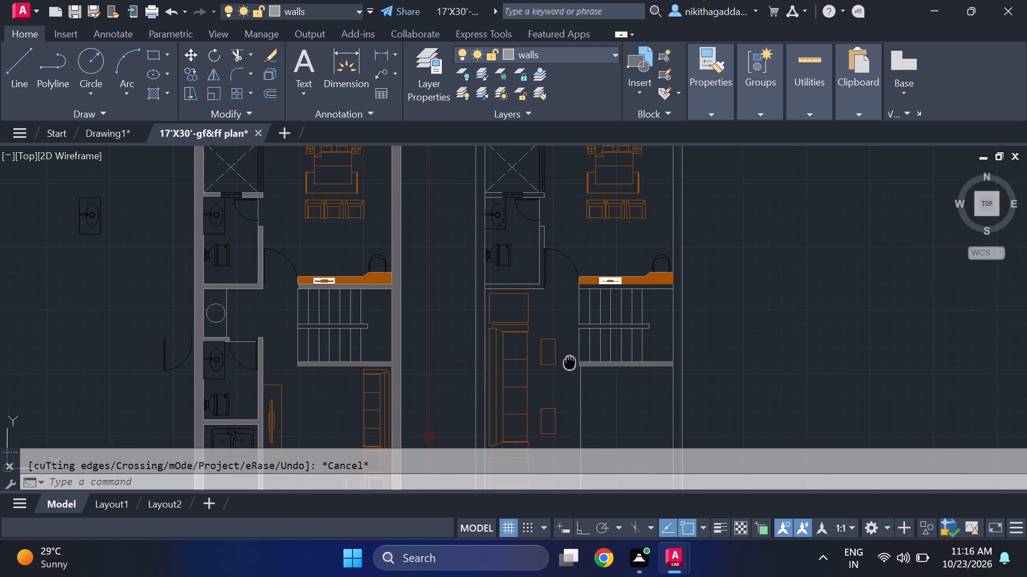
middle_drag(570, 357, 560, 300)
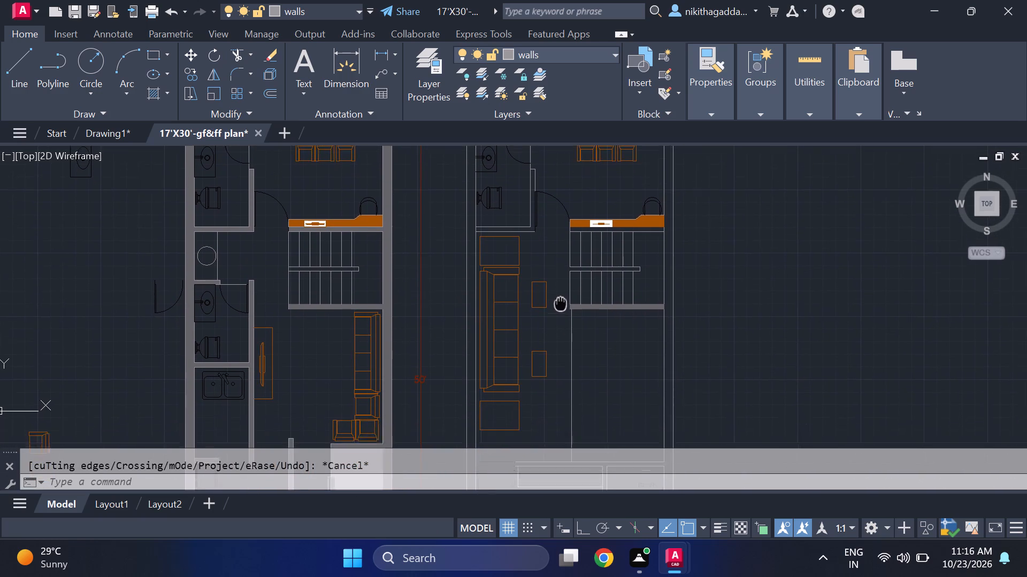
middle_drag(560, 300, 558, 297)
middle_drag(552, 297, 550, 290)
middle_click(550, 290)
middle_drag(577, 342, 643, 294)
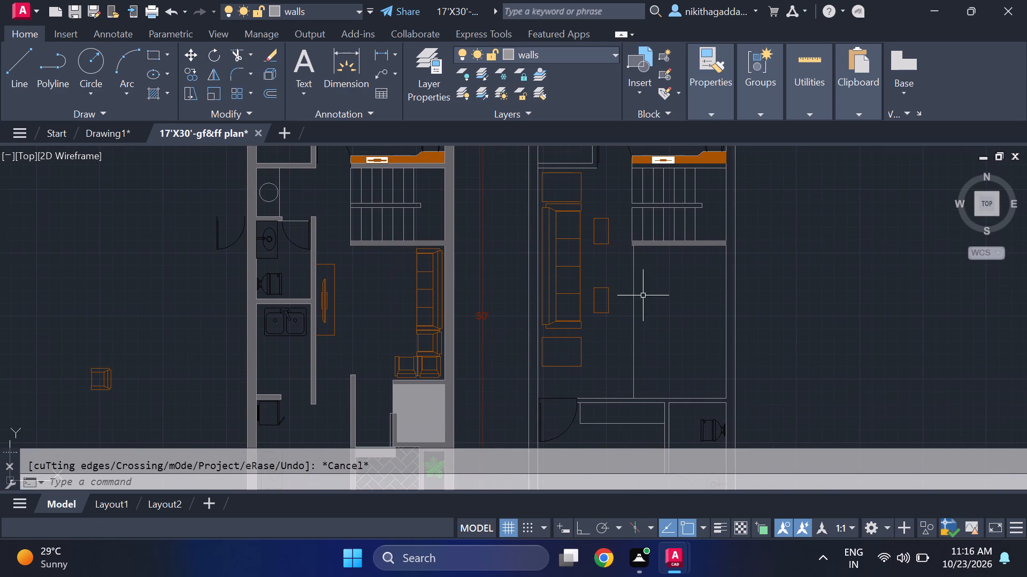
middle_drag(638, 309, 591, 244)
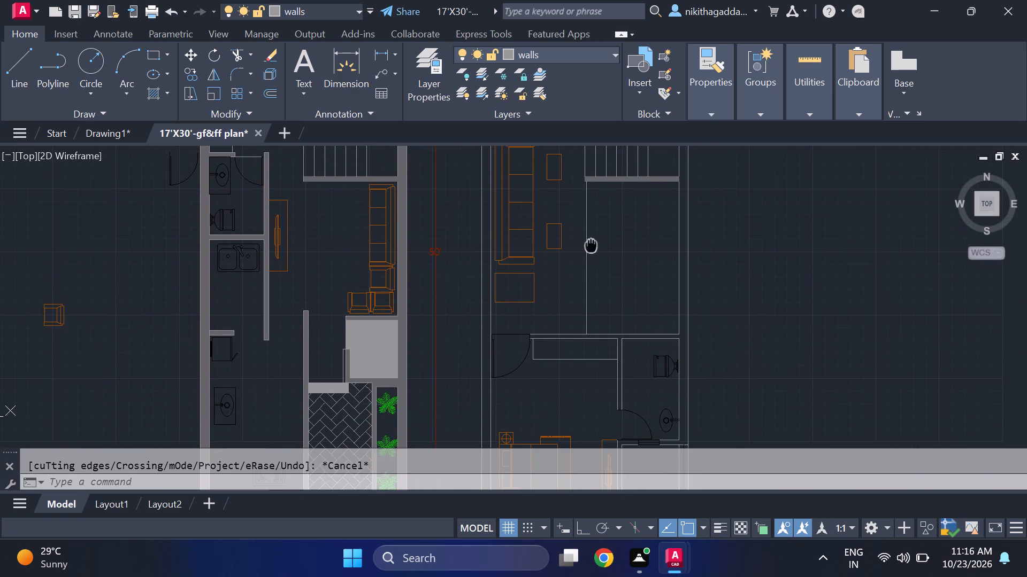
middle_drag(591, 244, 591, 244)
Draw a short line across the lower bedroom's top wall thickness, closing the wall end beside the door near the outer wall.
scroll(515, 311, up, 3)
middle_drag(551, 303, 532, 241)
scroll(530, 243, up, 1)
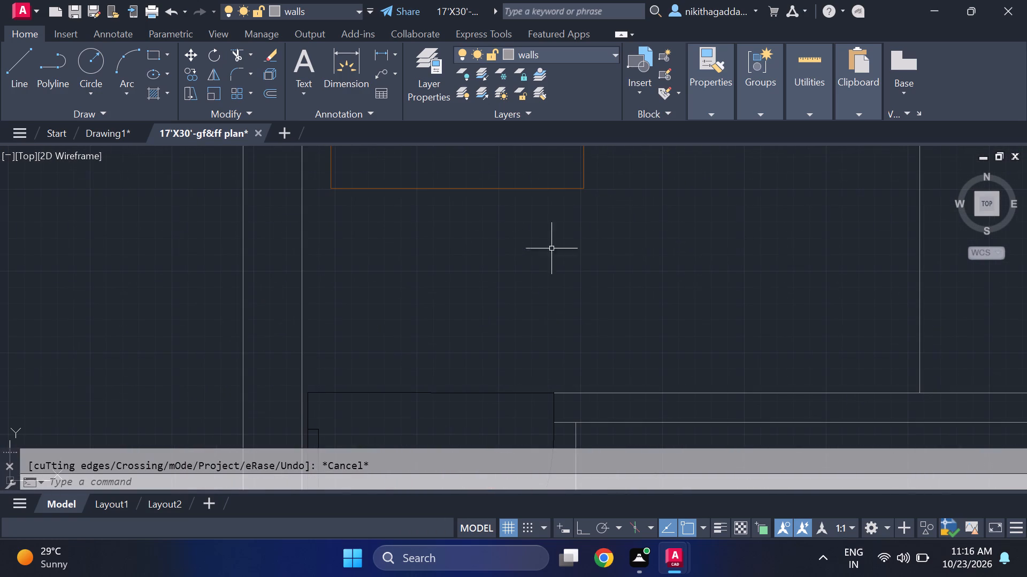
key(l)
key(Return)
middle_drag(671, 342, 607, 247)
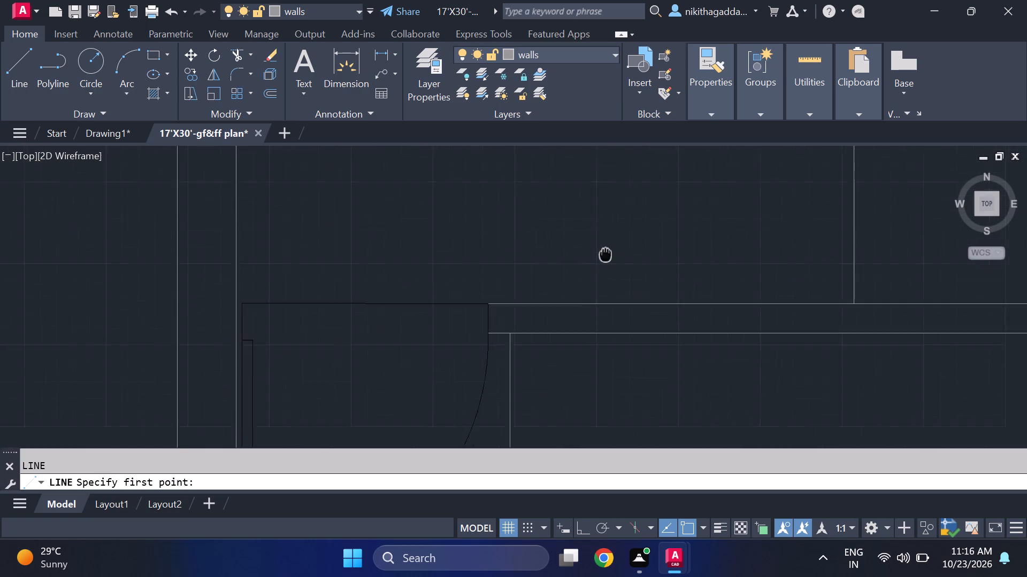
middle_drag(607, 247, 599, 186)
scroll(482, 203, up, 3)
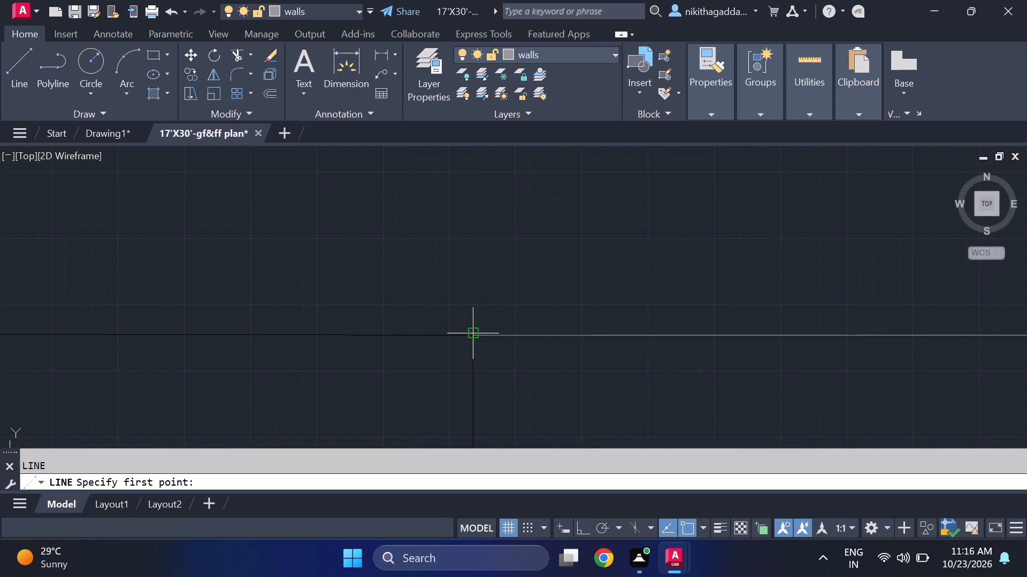
click(472, 336)
middle_drag(501, 364, 494, 310)
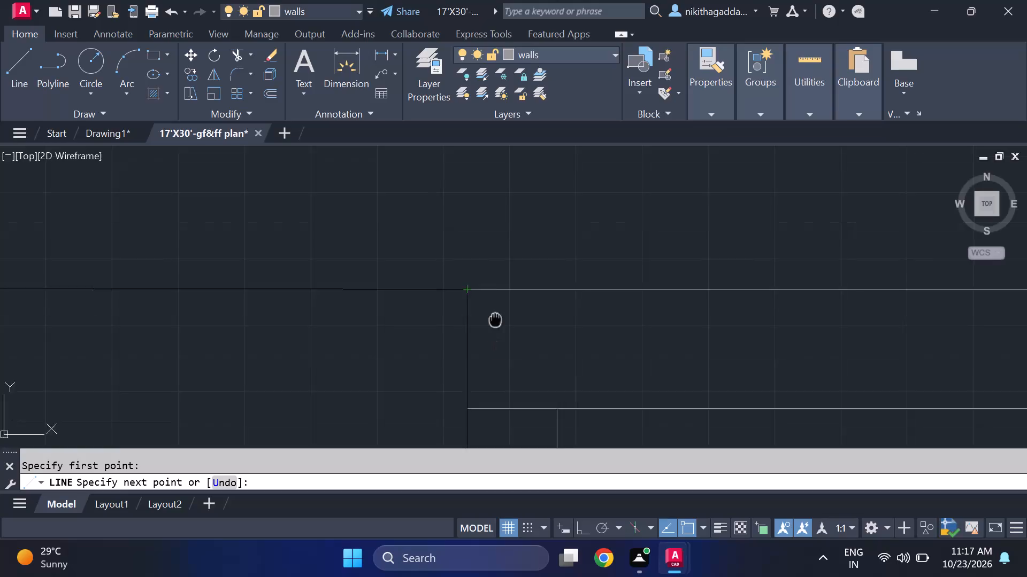
middle_drag(494, 310, 503, 200)
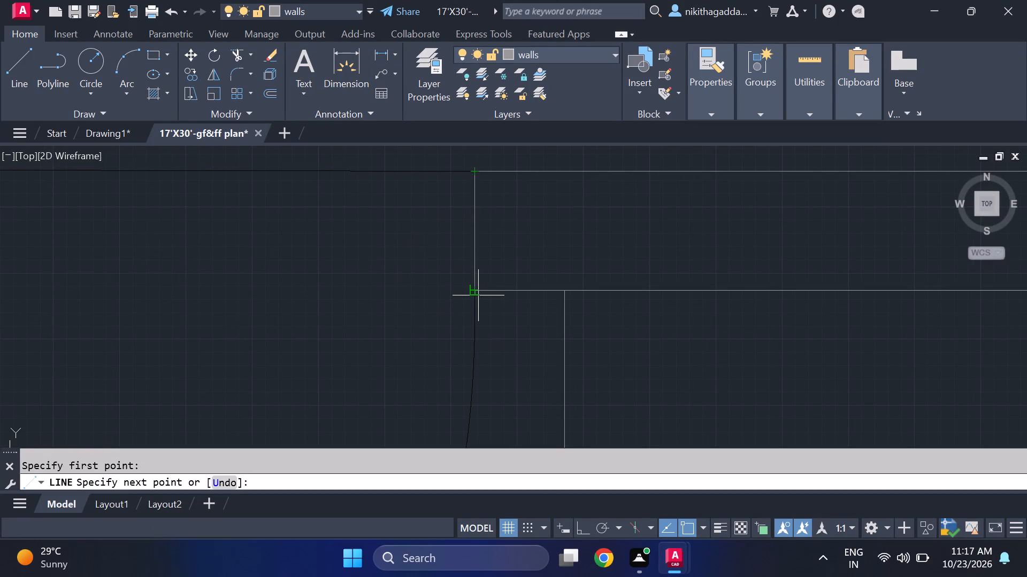
click(476, 293)
scroll(554, 247, down, 4)
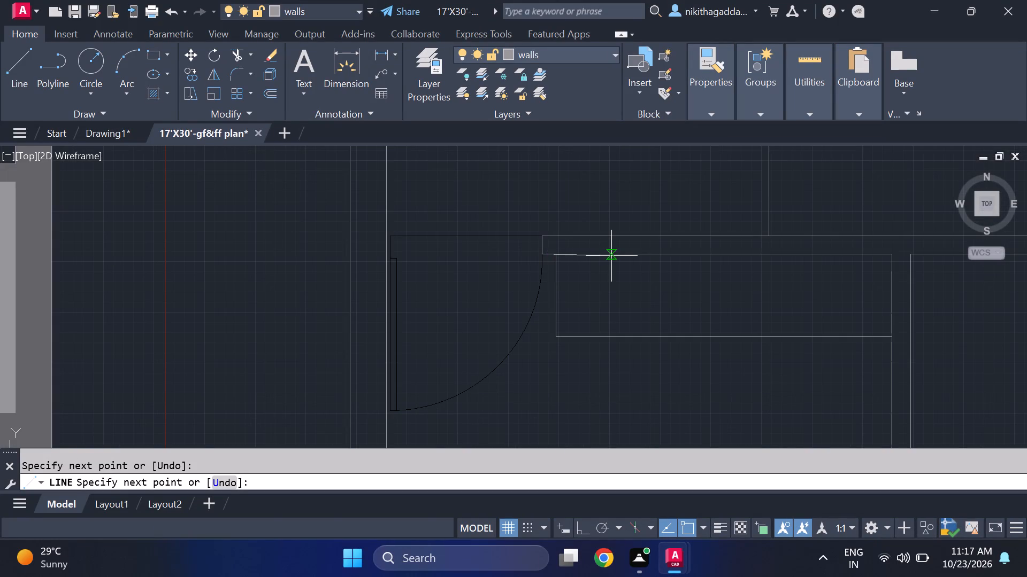
key(Escape)
Trim the outer wall's inner-face line where the upper bathroom's bottom wall joins it.
scroll(610, 258, down, 3)
middle_drag(640, 334, 574, 290)
scroll(615, 284, up, 4)
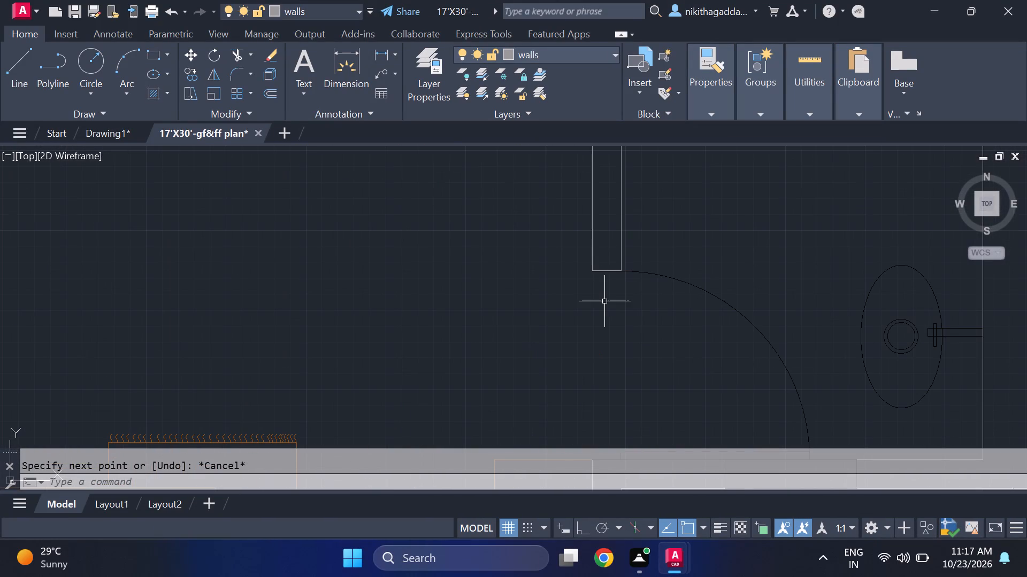
scroll(505, 346, down, 5)
middle_drag(501, 325, 589, 385)
middle_drag(623, 330, 639, 395)
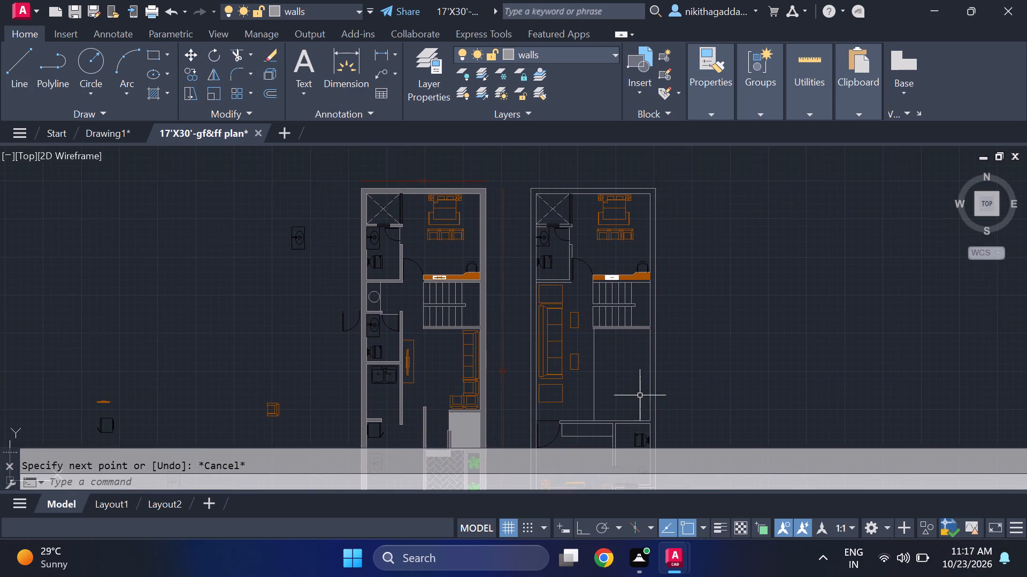
scroll(640, 395, up, 1)
text(tr)
key(Return)
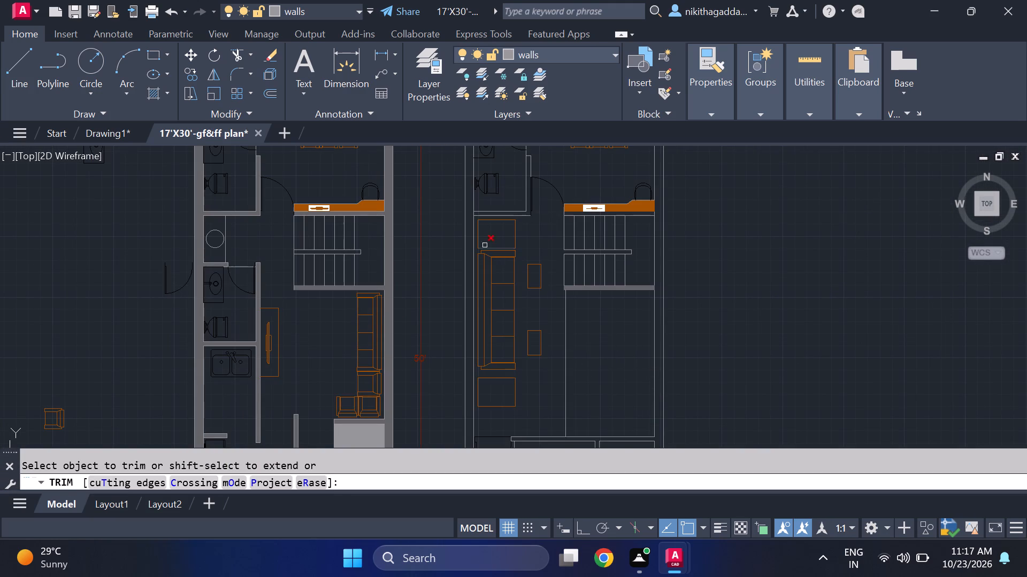
scroll(466, 220, up, 3)
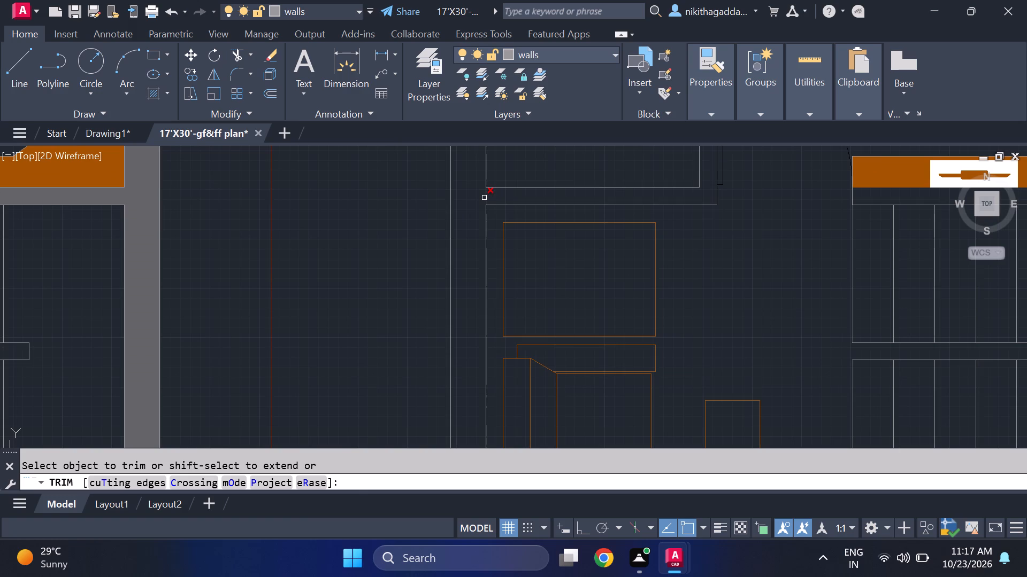
click(484, 198)
scroll(520, 232, down, 5)
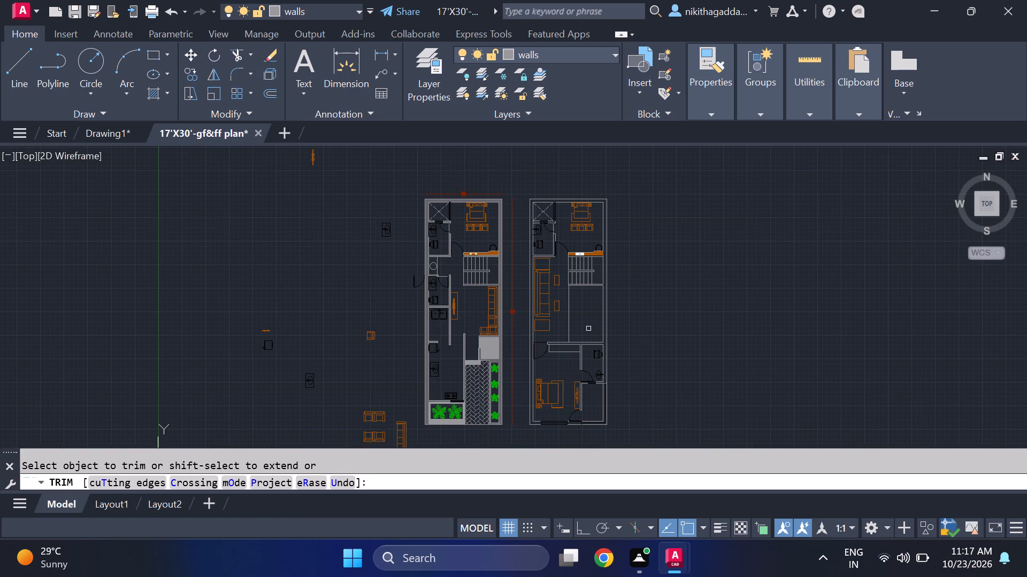
key(Escape)
Trim the outer wall's inner-face line where the wall between the upper bathroom and the crossed shaft joins it.
scroll(519, 229, up, 3)
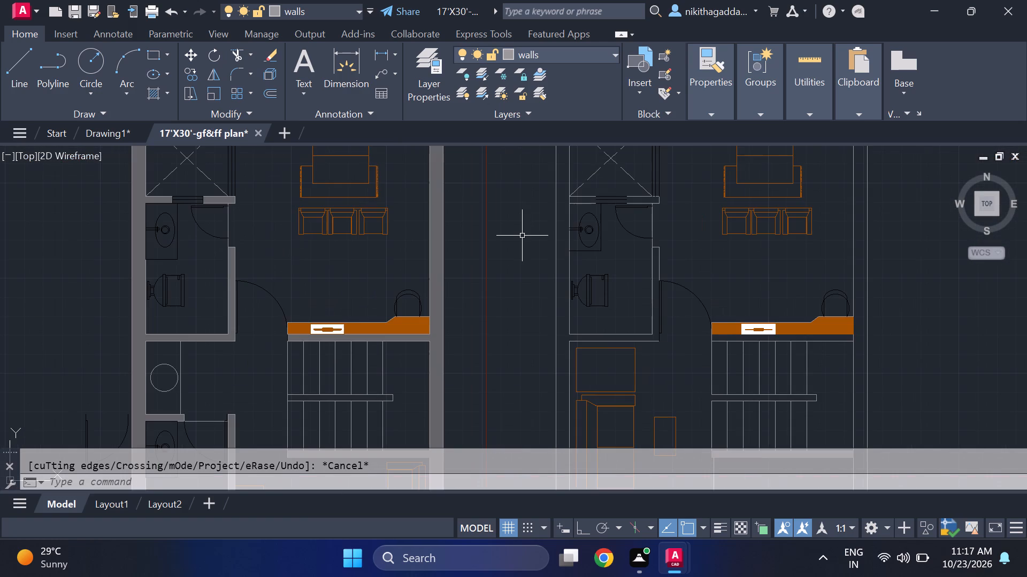
text(tr)
key(Return)
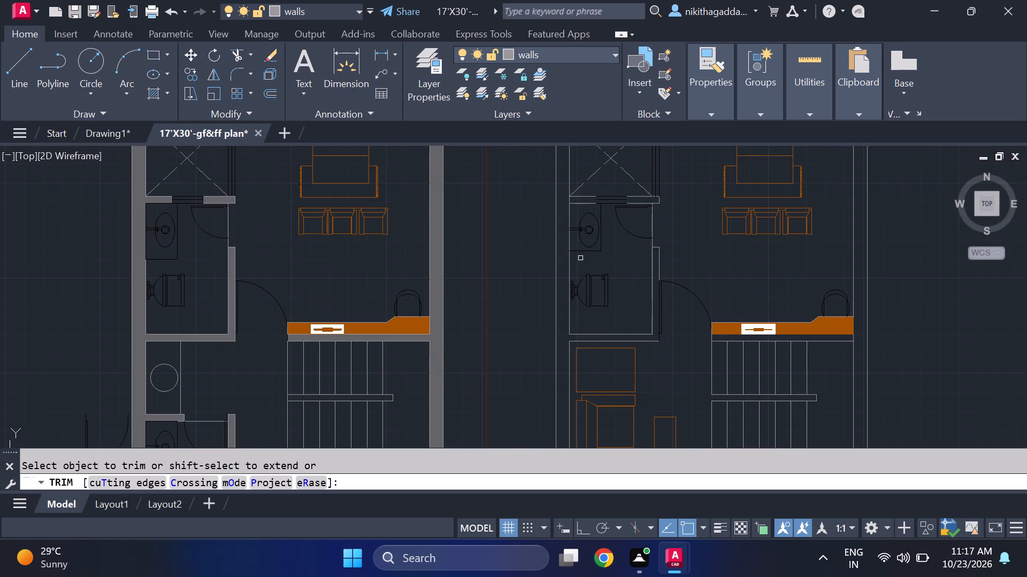
scroll(564, 202, up, 2)
click(576, 197)
scroll(597, 249, down, 4)
key(Escape)
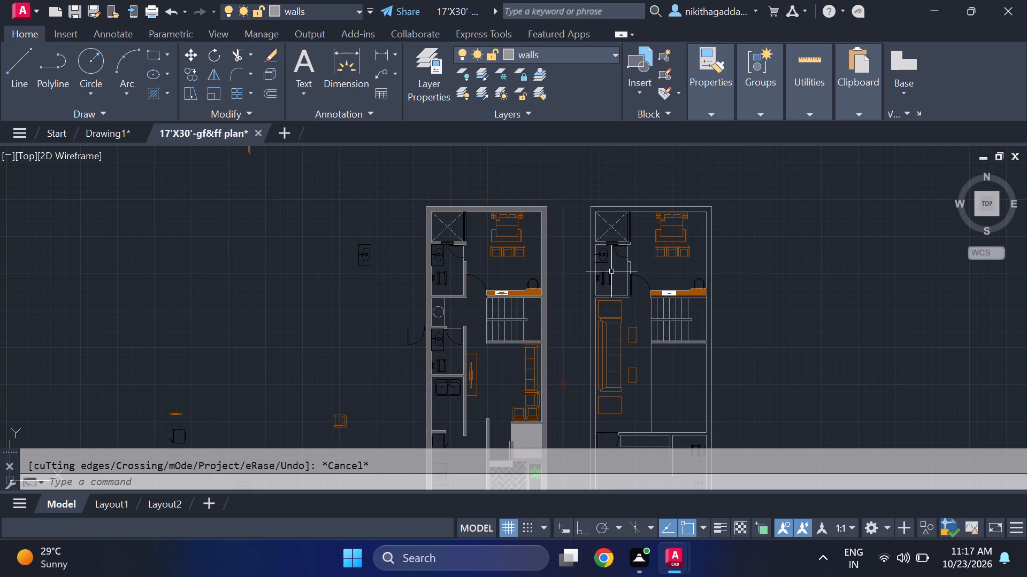
middle_drag(632, 337, 557, 306)
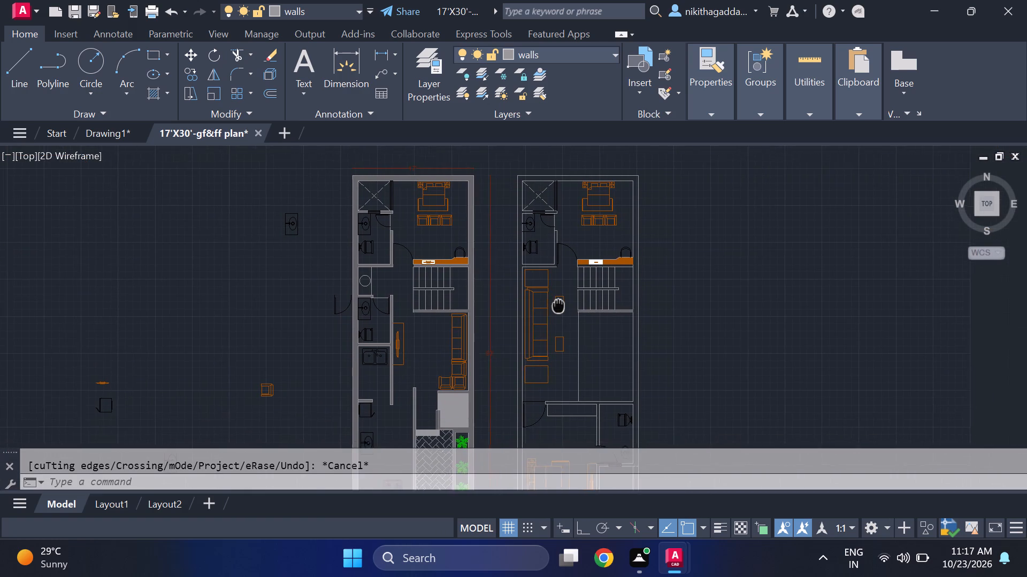
Examine the second-floor plan from the top bedroom and staircase down to the lower bathroom for openings that still need lines.
middle_drag(557, 306, 516, 293)
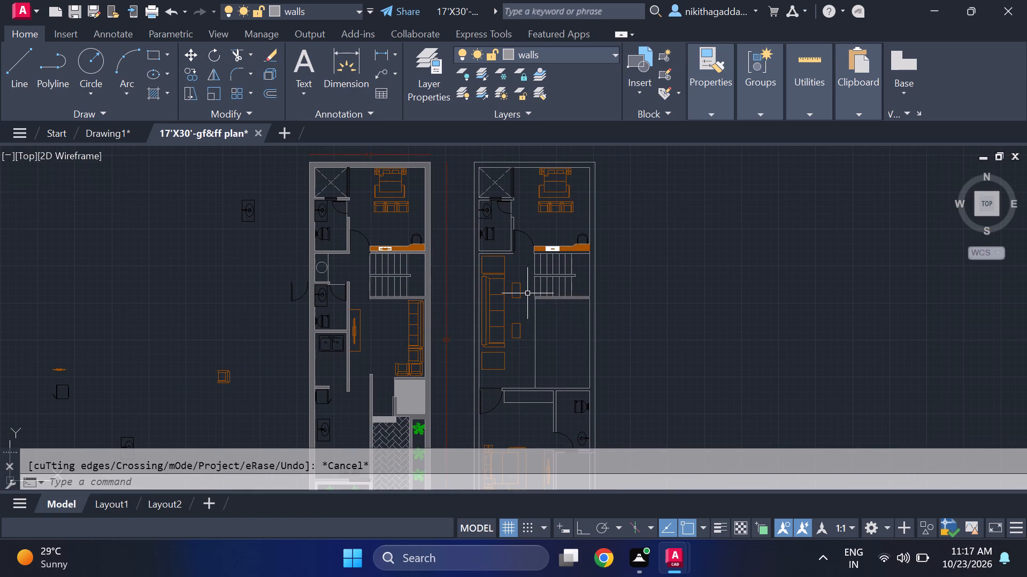
scroll(507, 222, up, 1)
middle_drag(557, 356, 558, 356)
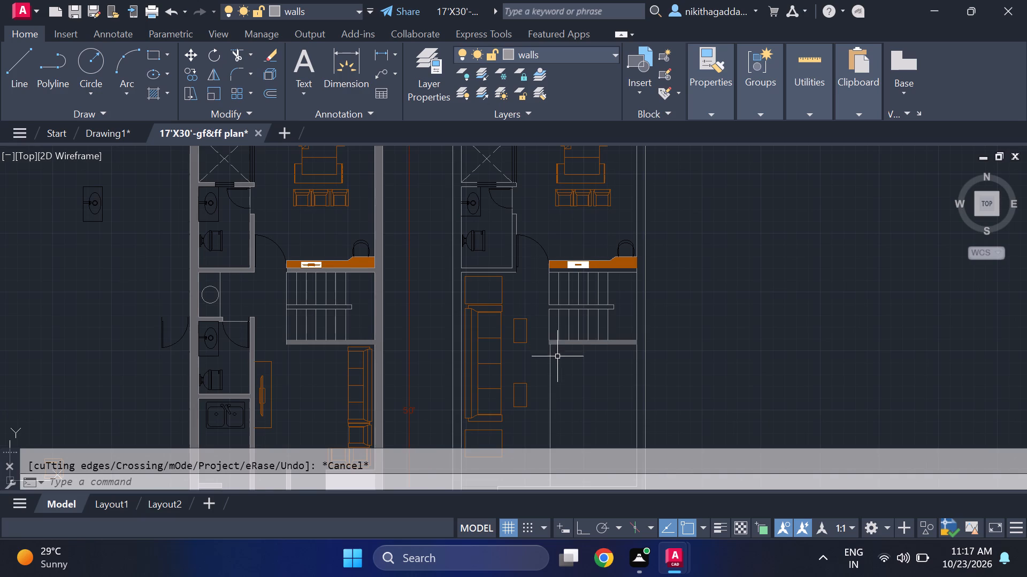
middle_drag(558, 356, 563, 377)
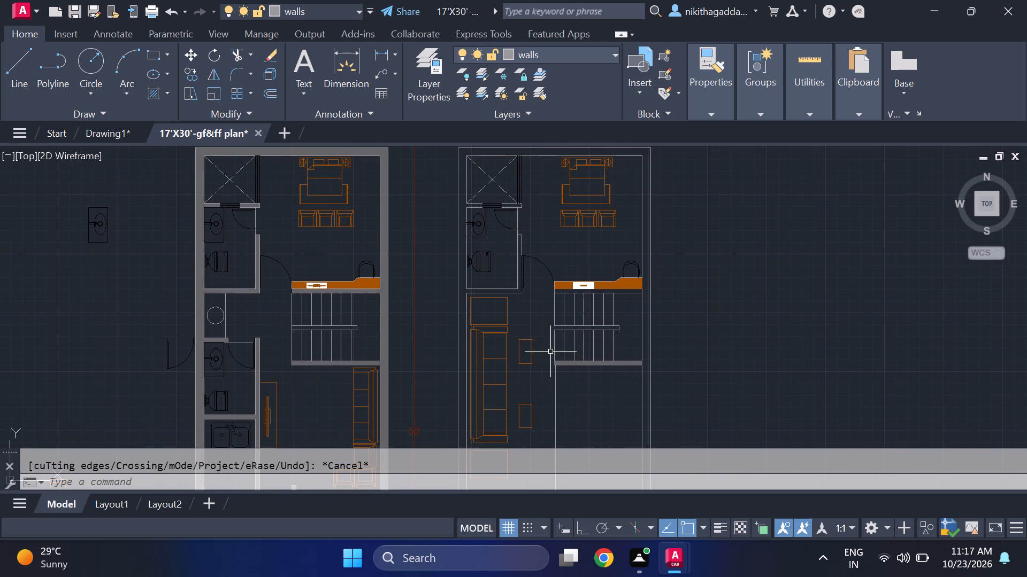
middle_drag(551, 354, 556, 363)
middle_click(556, 363)
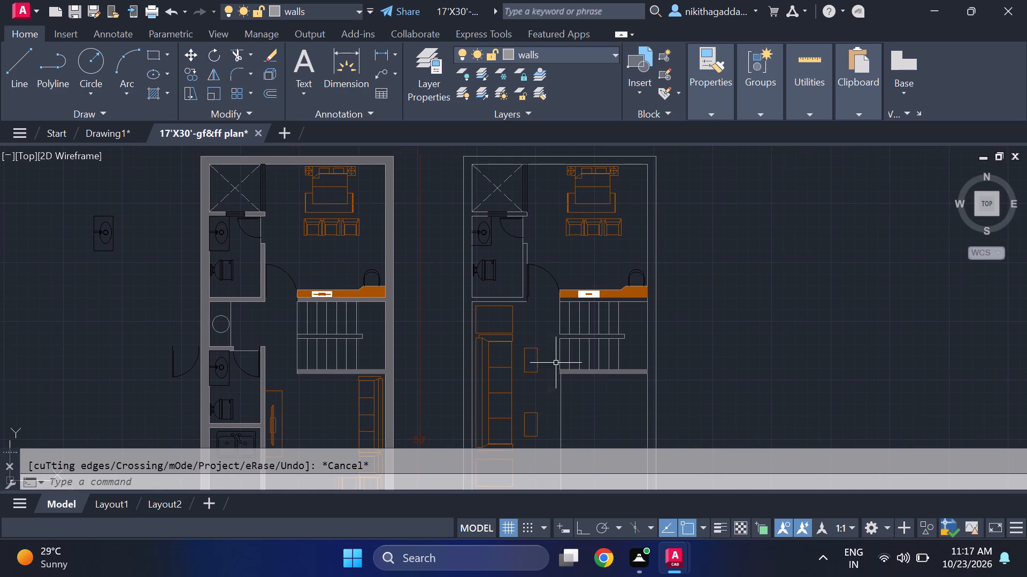
scroll(580, 329, down, 2)
scroll(600, 370, up, 3)
middle_drag(597, 377, 593, 375)
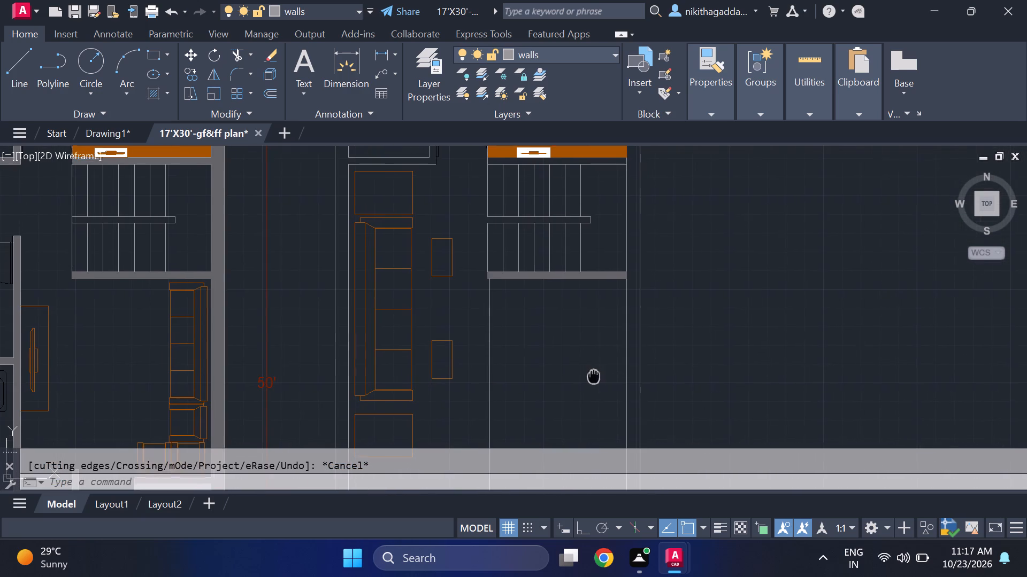
middle_drag(593, 375, 583, 362)
scroll(569, 332, down, 1)
middle_drag(609, 405, 572, 261)
middle_click(573, 261)
middle_drag(576, 256, 576, 244)
middle_drag(597, 377, 583, 328)
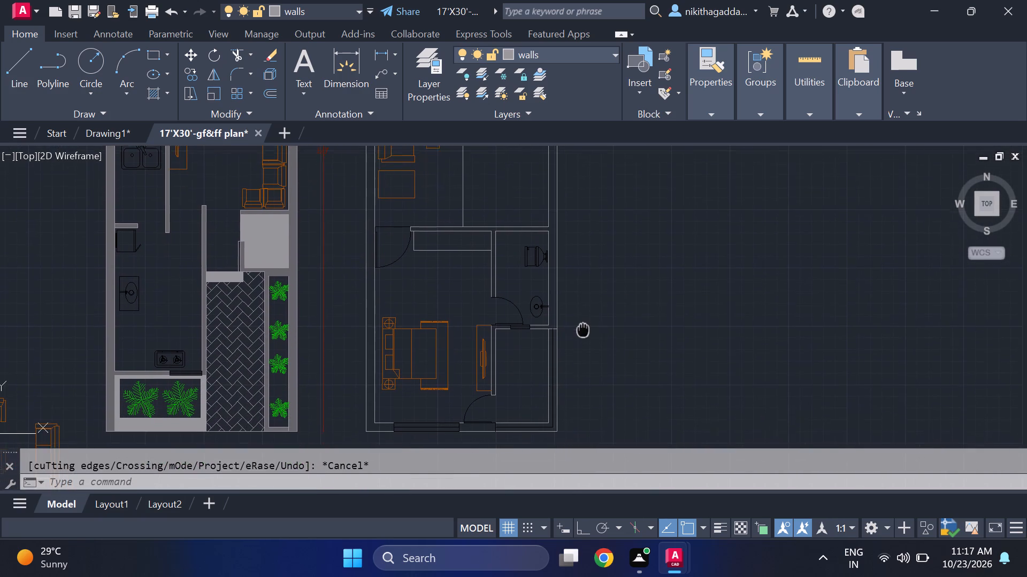
middle_drag(583, 328, 581, 318)
scroll(538, 285, up, 1)
scroll(484, 297, up, 1)
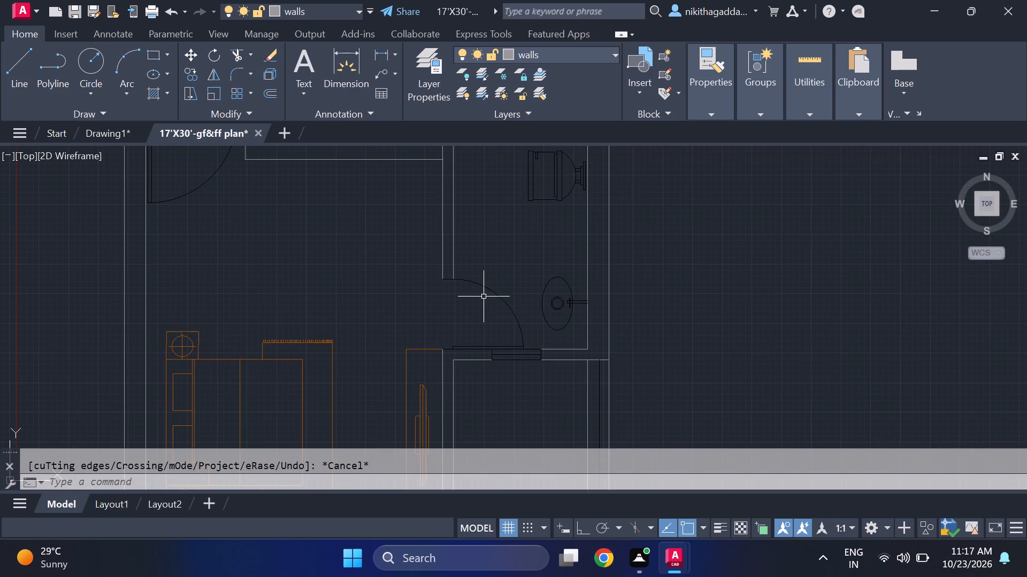
scroll(484, 297, down, 2)
scroll(484, 297, up, 2)
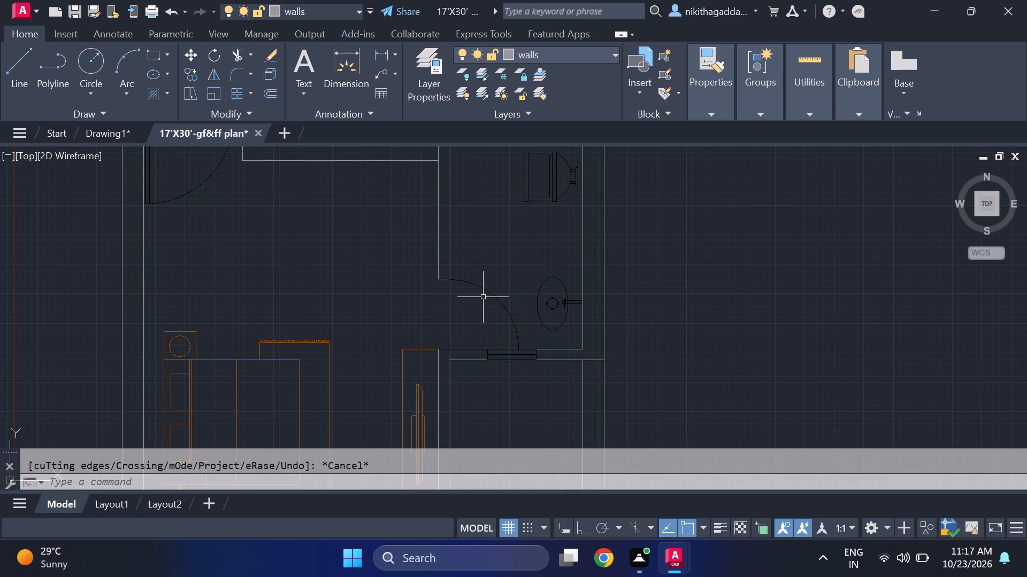
On the windows layer, draw a line across the lower bathroom's door opening, along the wall face on the bathroom side.
click(554, 55)
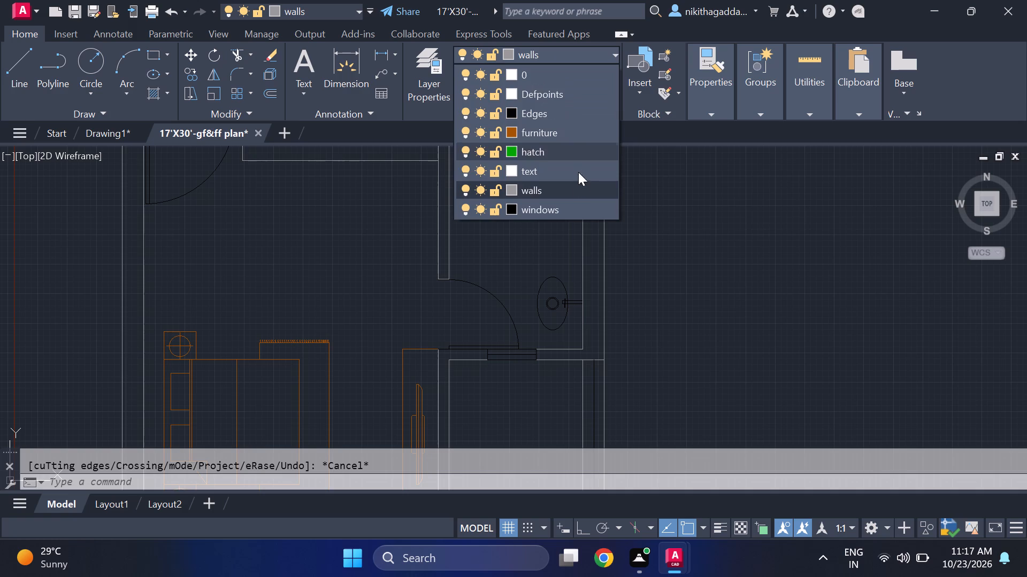
click(577, 201)
key(l)
key(Return)
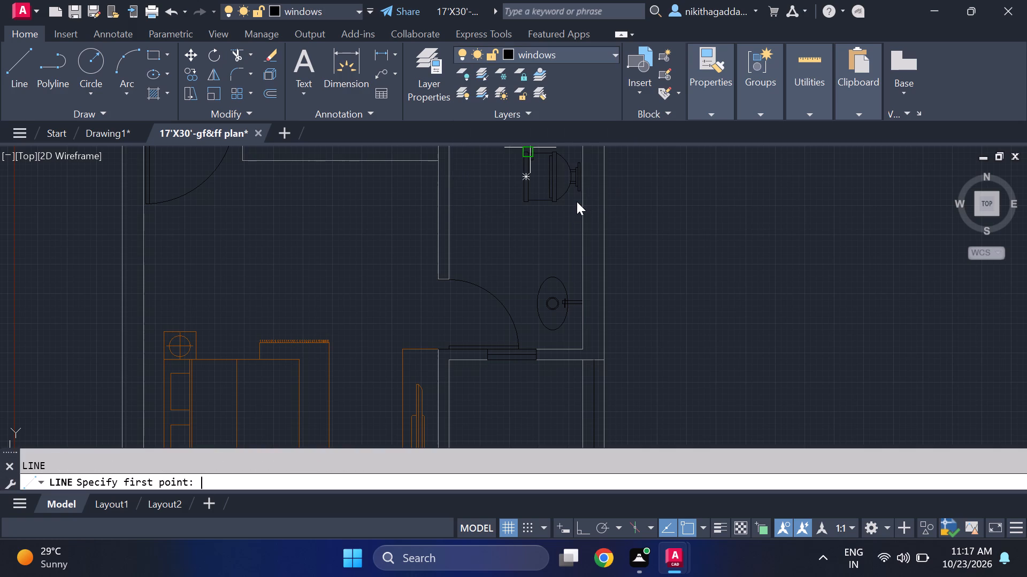
scroll(371, 388, up, 1)
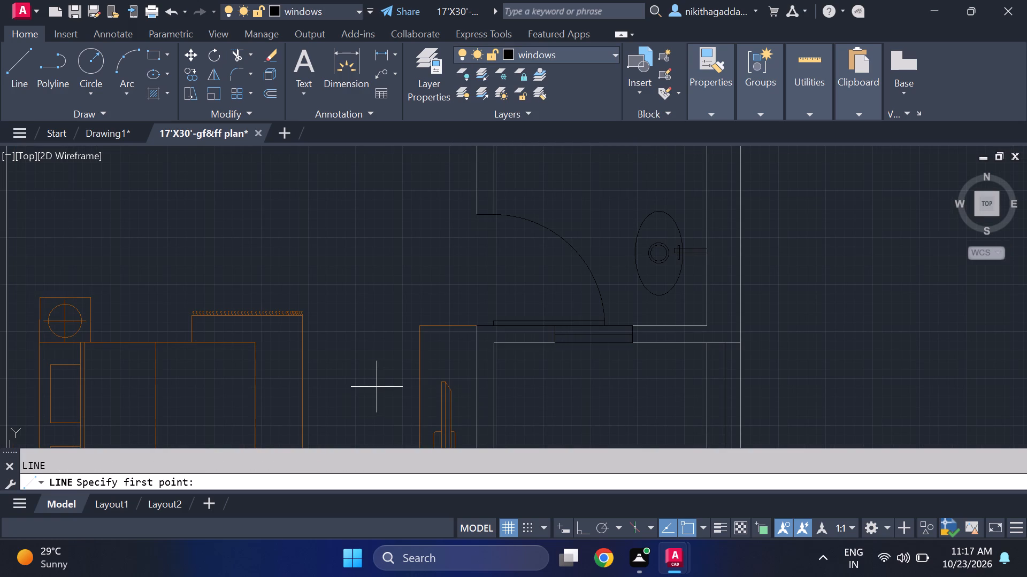
scroll(377, 387, up, 1)
scroll(507, 328, down, 2)
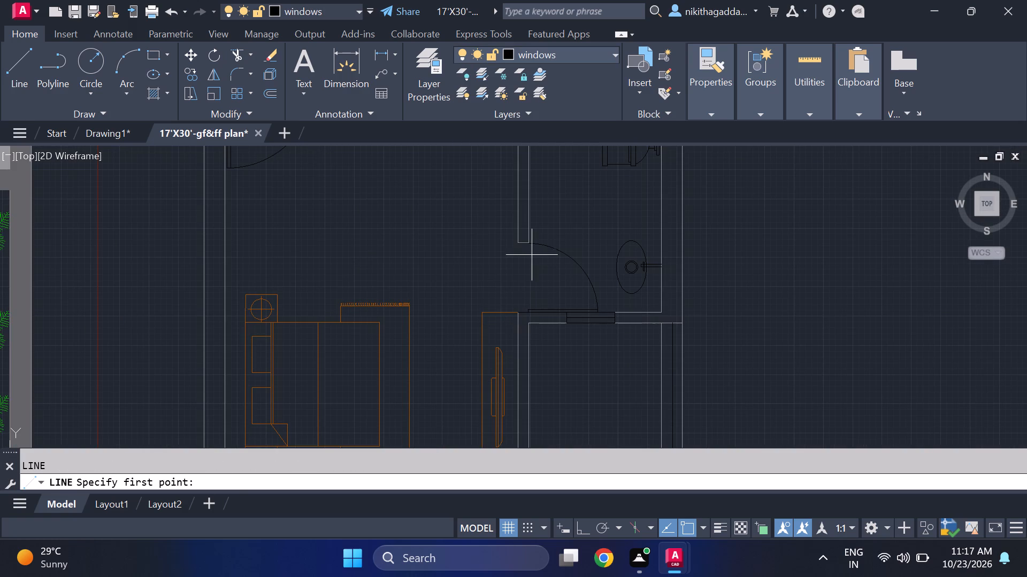
click(531, 245)
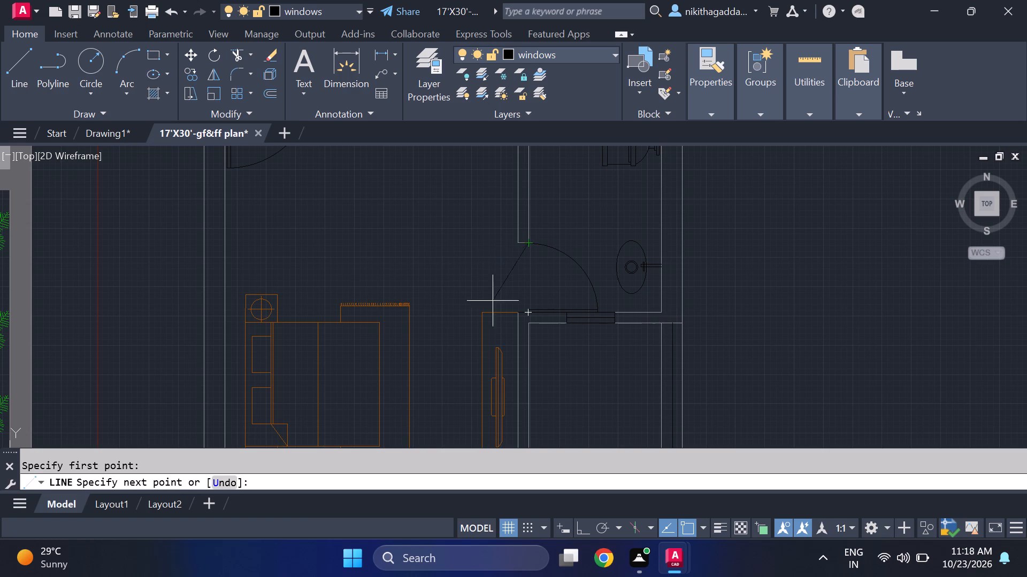
click(533, 316)
scroll(642, 243, down, 1)
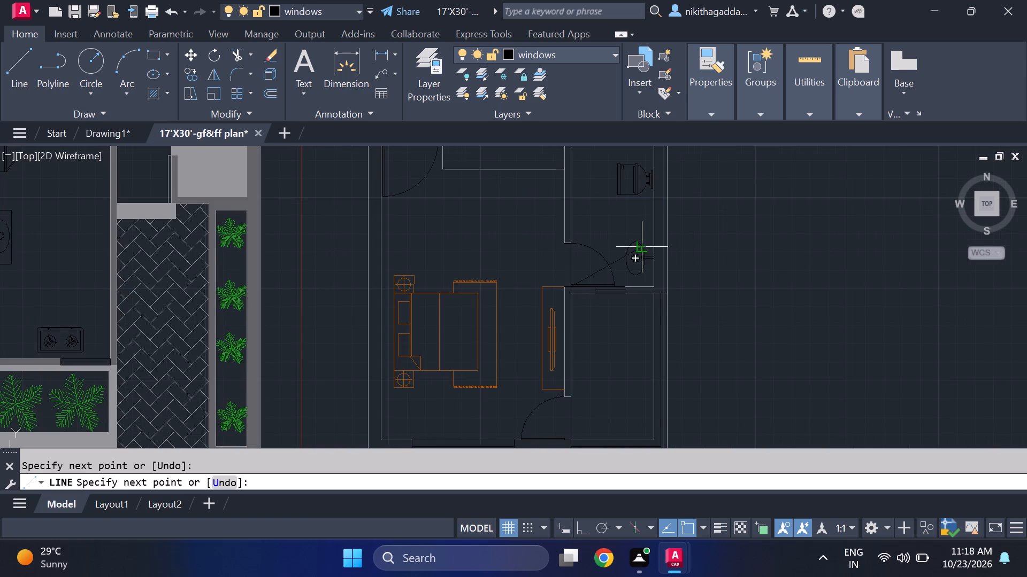
key(Escape)
Draw a line across the door opening between the lower bedroom and the corner space, from the wall end to the bottom wall.
key(space)
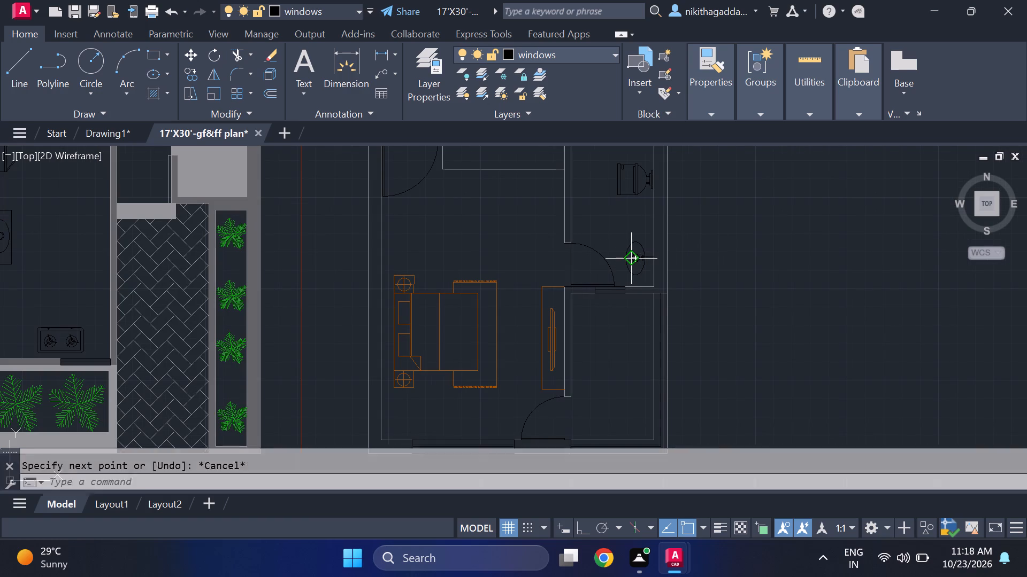
middle_drag(543, 407, 472, 344)
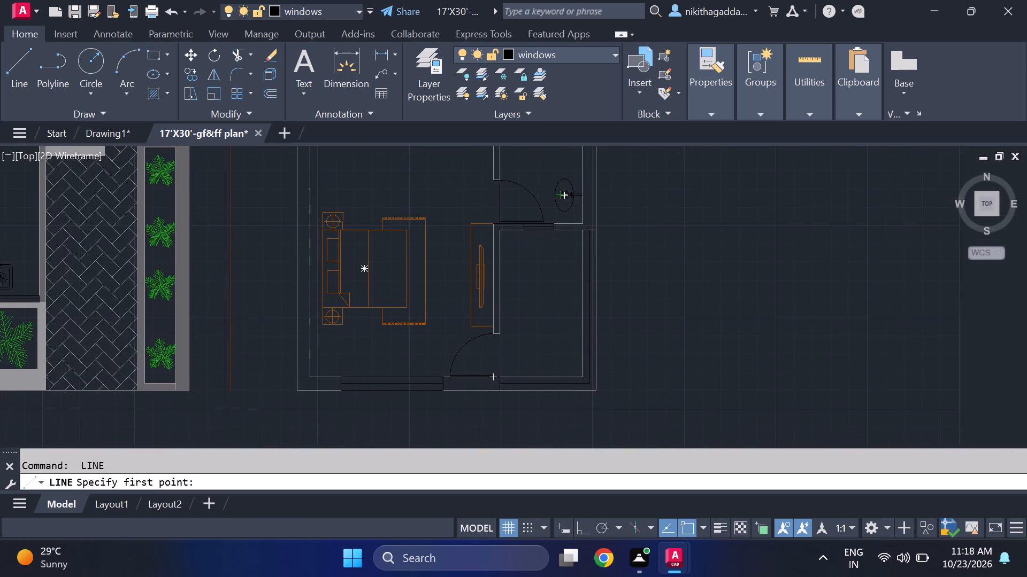
scroll(489, 365, up, 1)
click(504, 314)
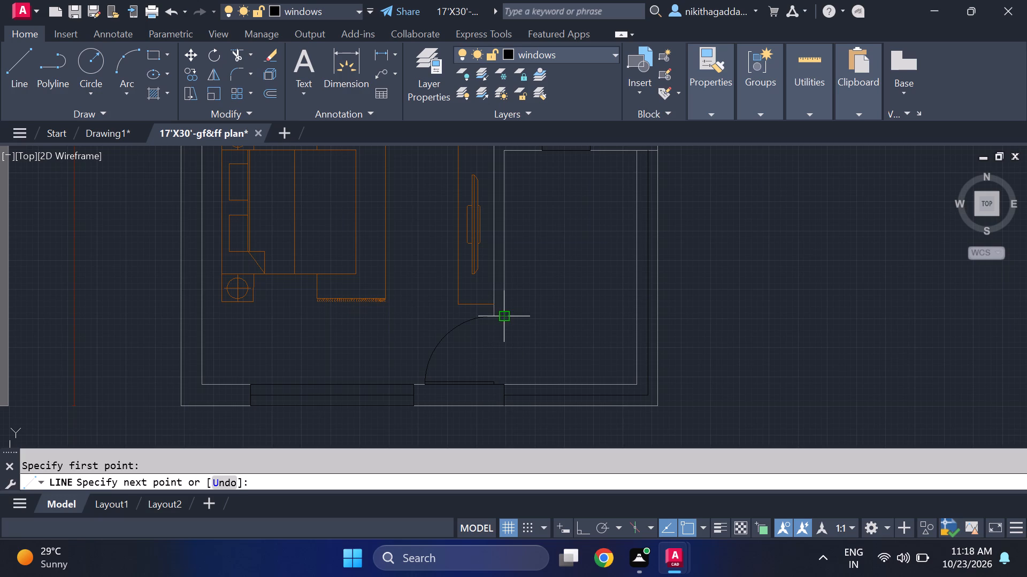
click(507, 379)
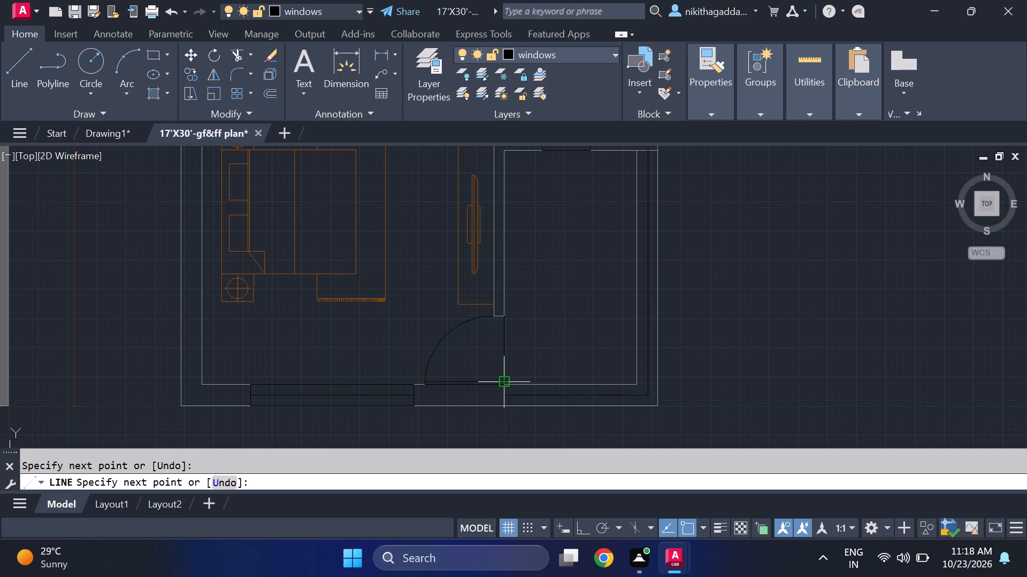
scroll(564, 268, down, 2)
key(Escape)
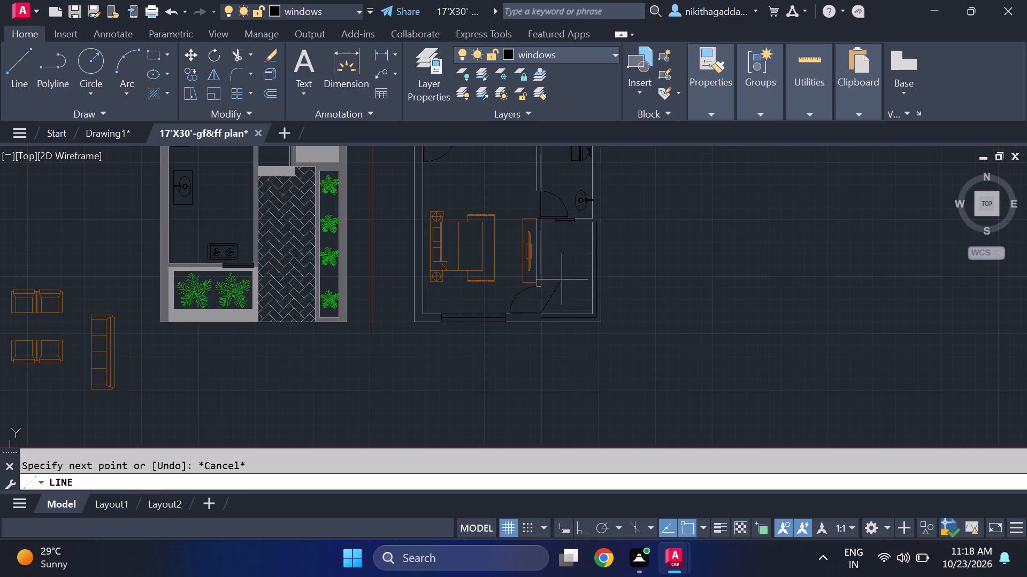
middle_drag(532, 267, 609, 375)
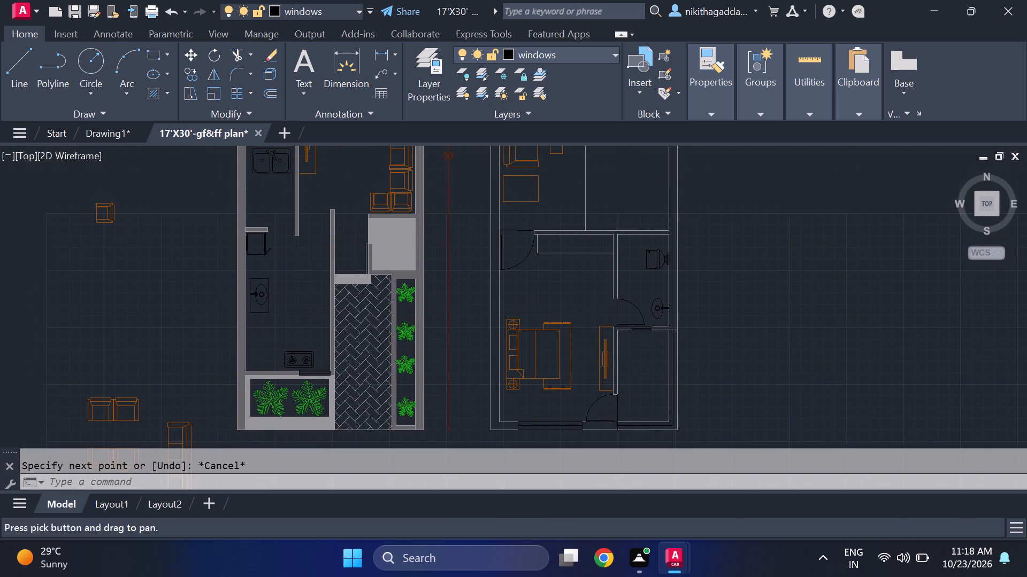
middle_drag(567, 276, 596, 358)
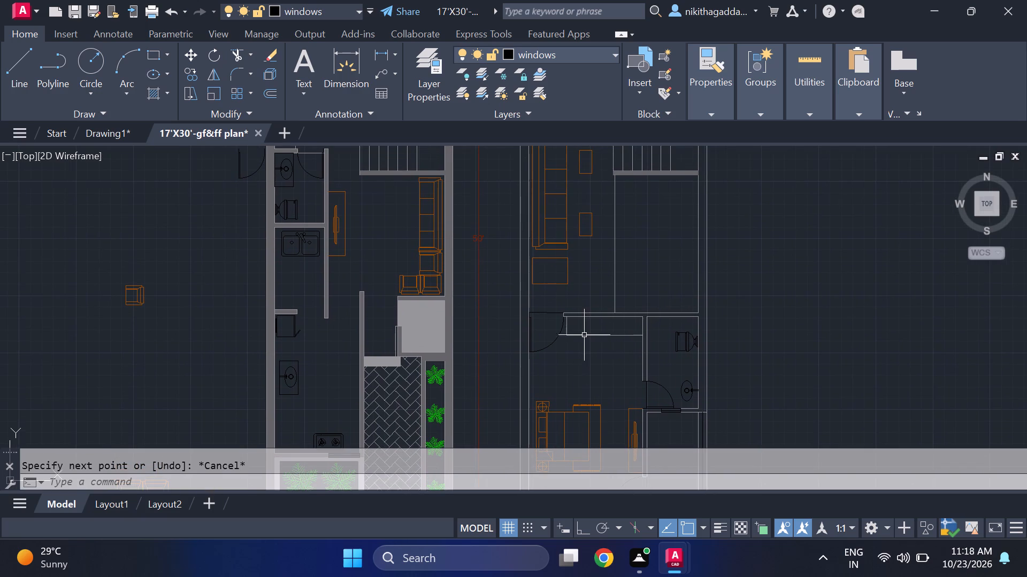
Delete the stray furniture and fixture blocks lying outside the floor plans, beside the ground-floor plan.
middle_drag(588, 339, 611, 410)
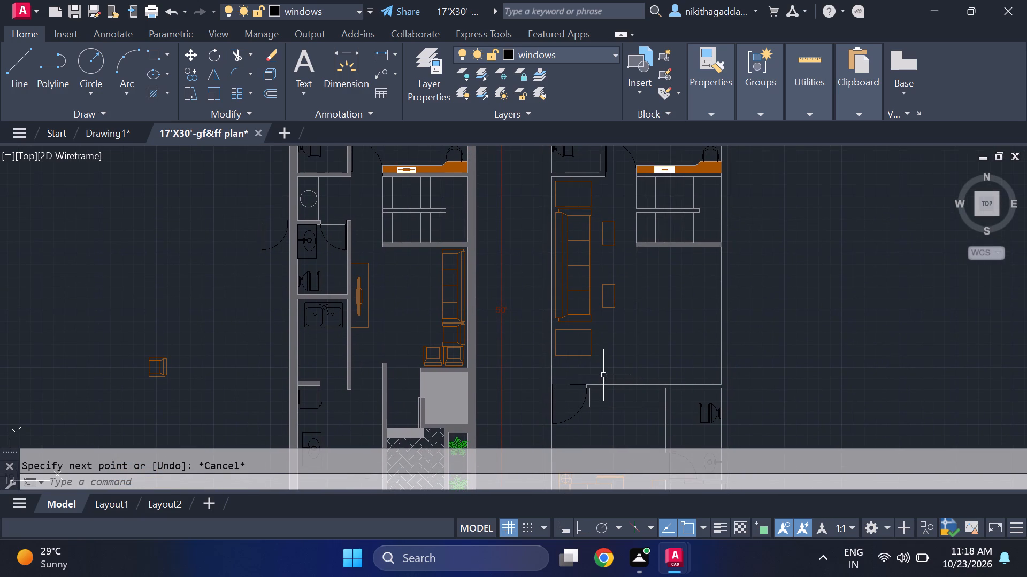
scroll(691, 297, down, 2)
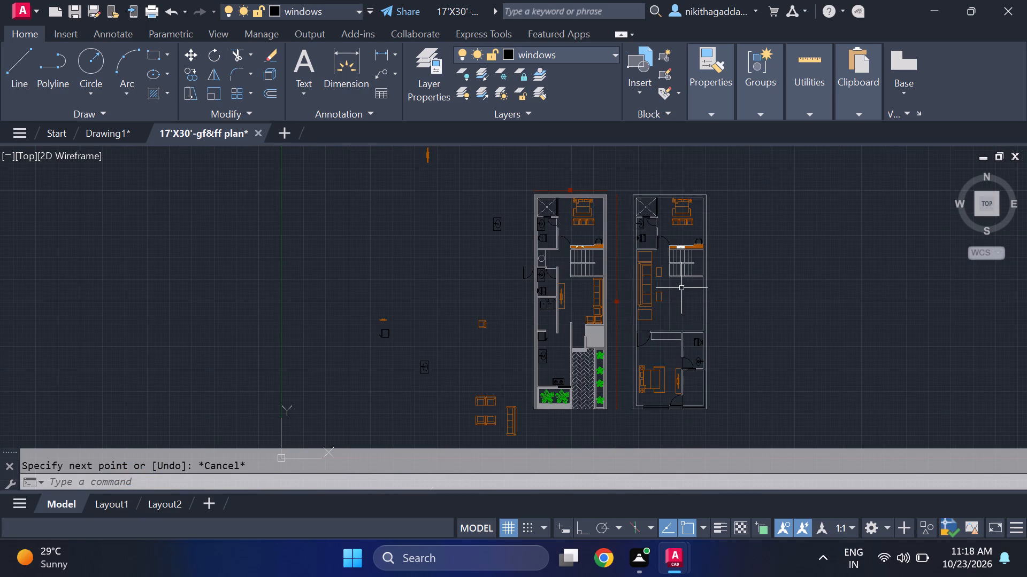
click(511, 180)
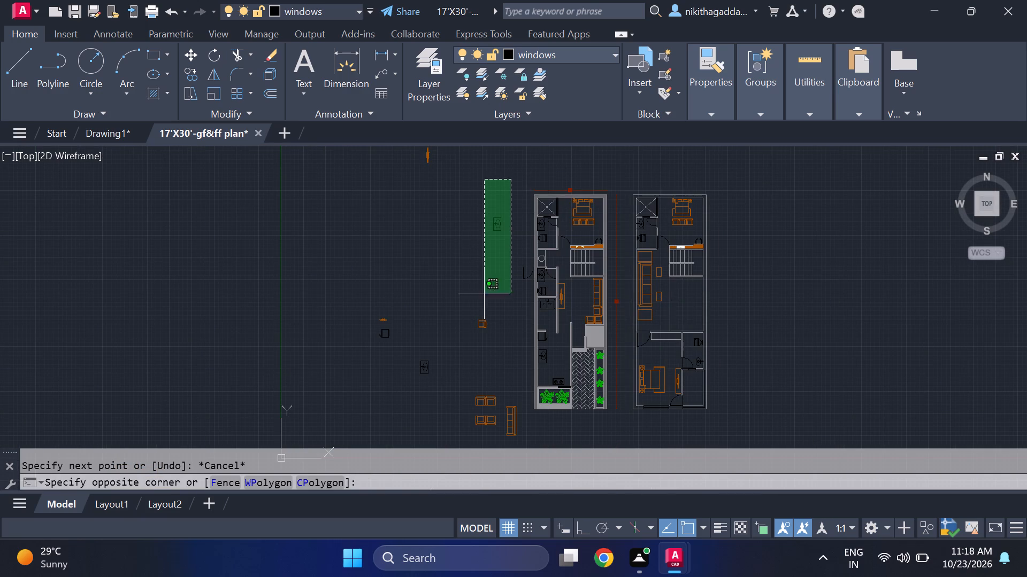
click(418, 426)
click(469, 155)
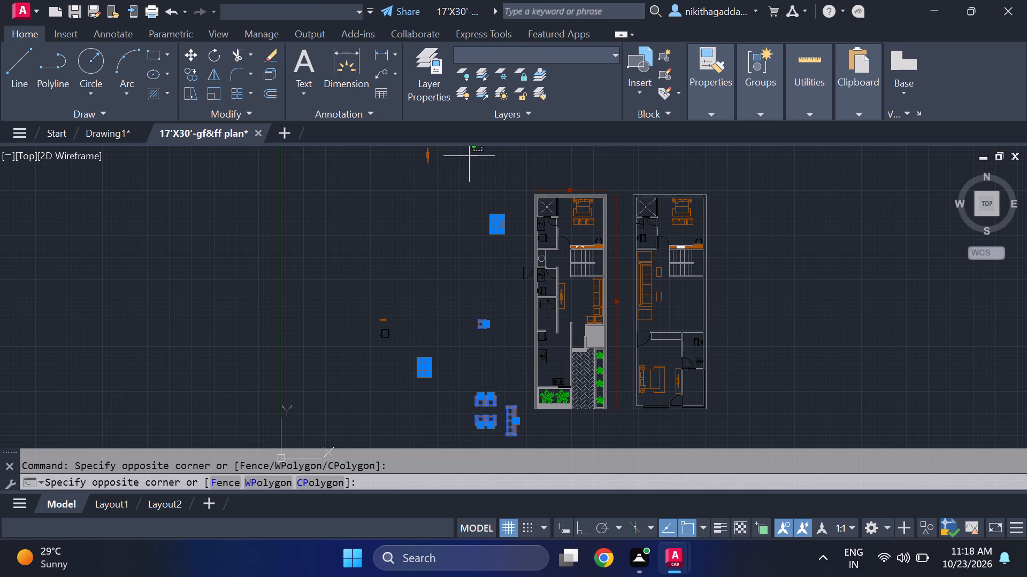
click(352, 353)
key(Delete)
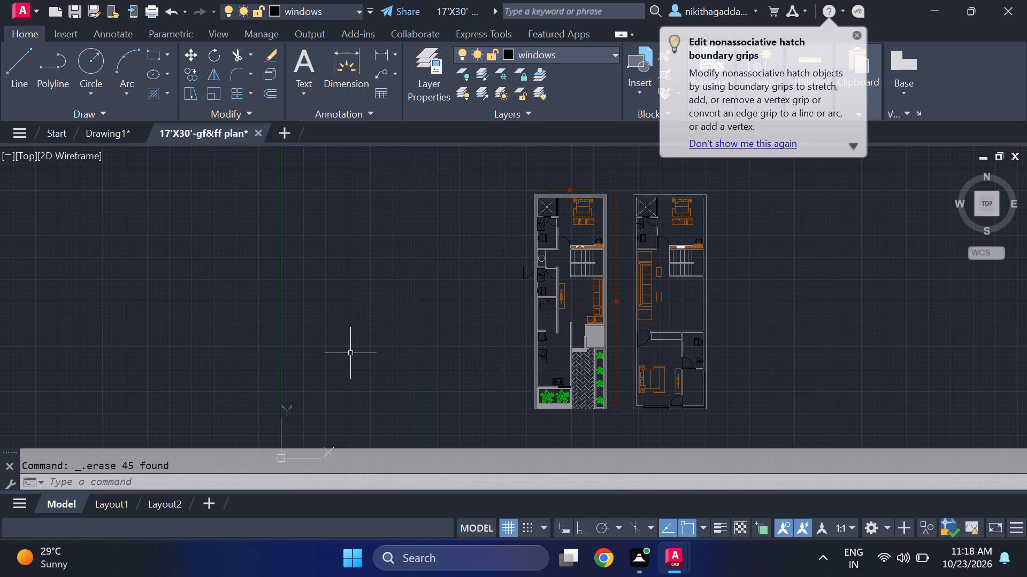
Delete the loose door block just outside the ground-floor plan's outer wall, beside the toilet.
scroll(525, 268, up, 3)
drag(535, 274, 531, 281)
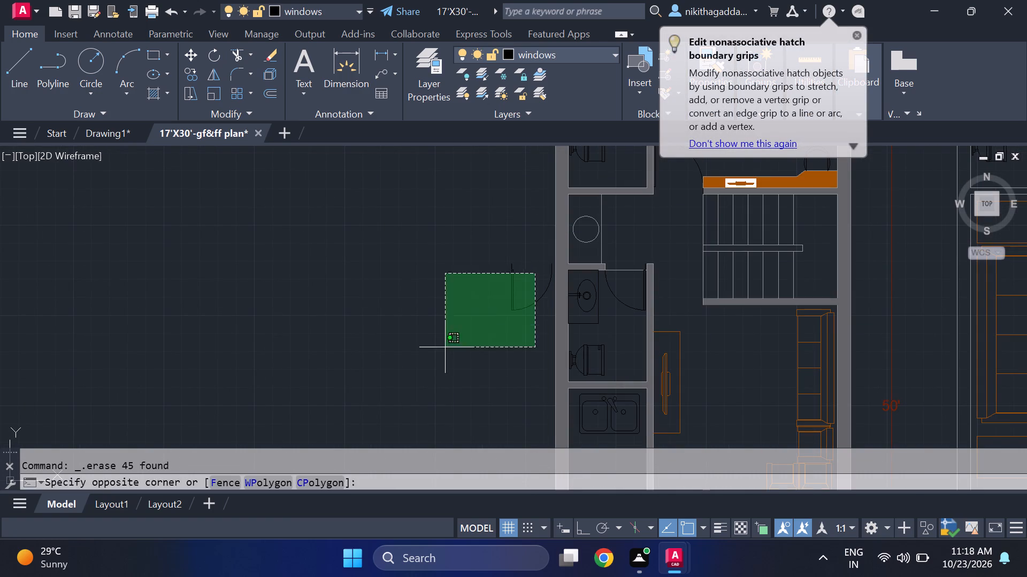
click(442, 349)
key(Delete)
scroll(290, 333, down, 3)
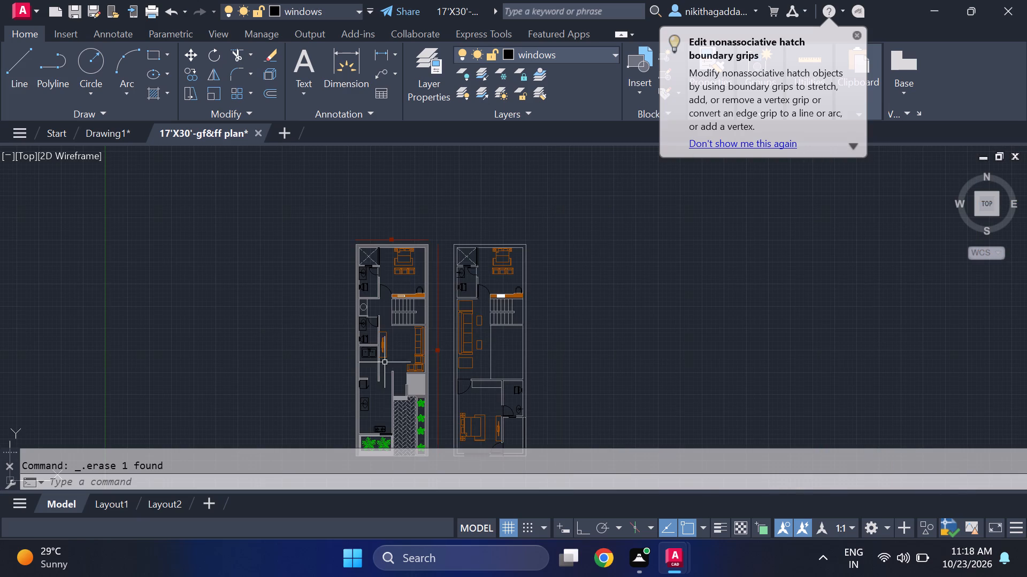
click(860, 34)
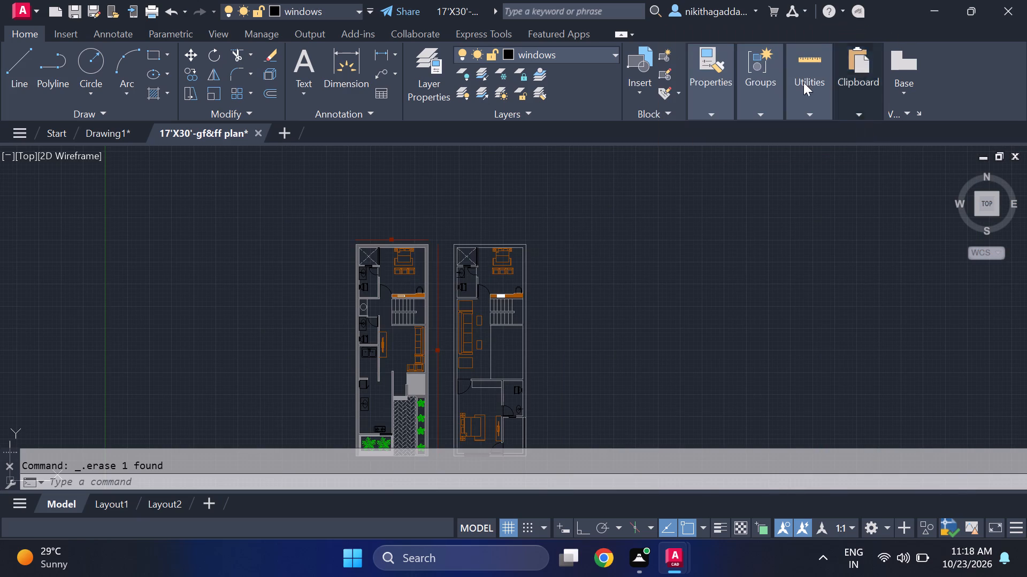
Examine the first-floor plan's living area, stairs, bedroom and balcony against the ground-floor plan.
scroll(493, 334, up, 2)
middle_drag(493, 336, 623, 253)
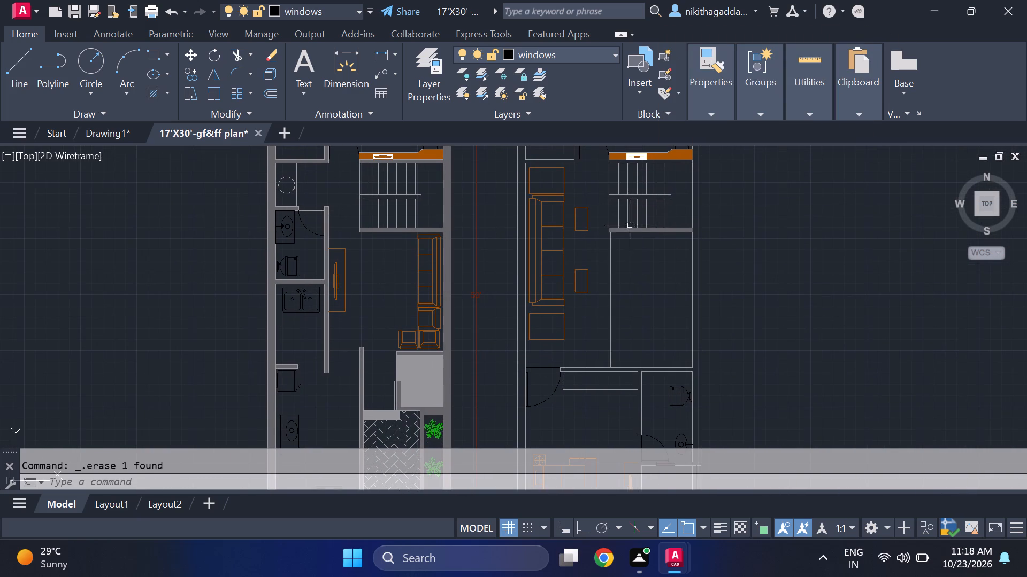
middle_drag(601, 310, 596, 286)
middle_click(600, 228)
scroll(604, 248, down, 2)
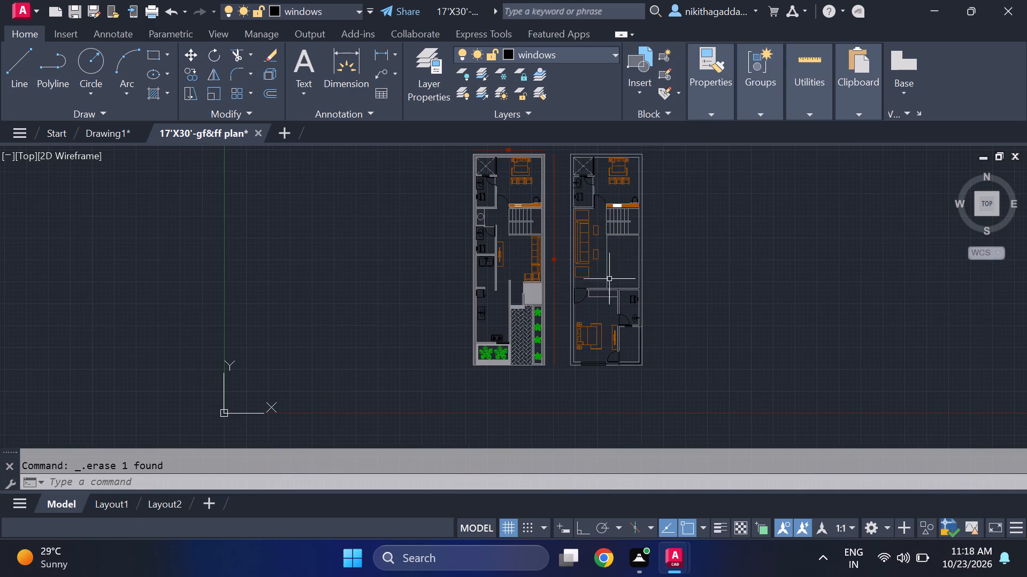
scroll(650, 349, up, 2)
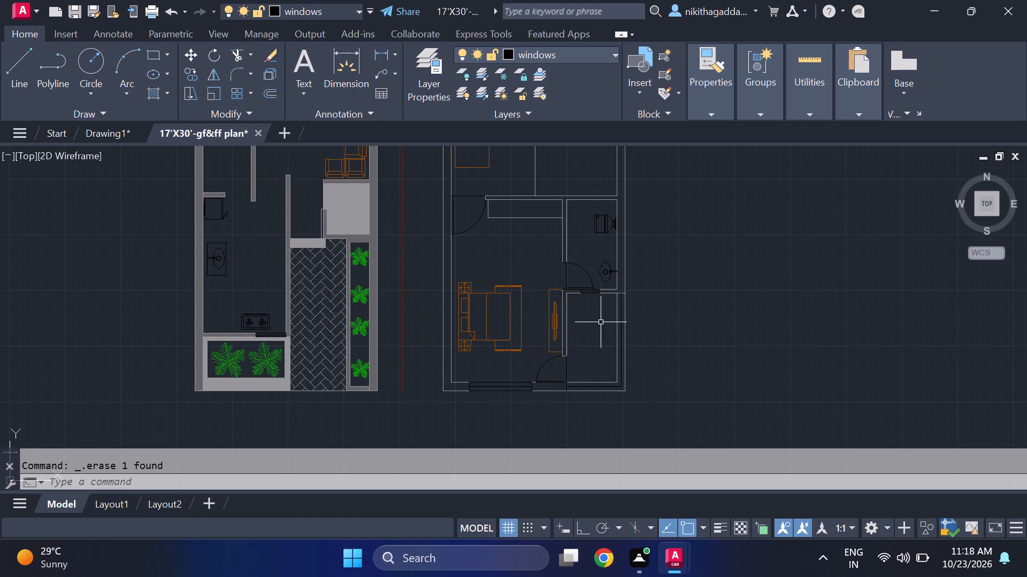
middle_drag(594, 325, 634, 388)
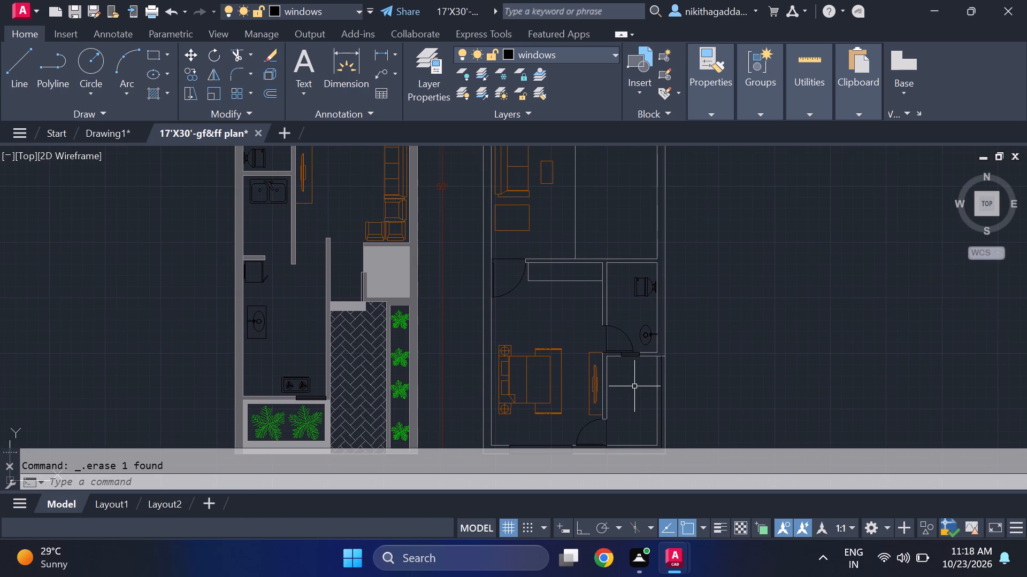
scroll(612, 386, up, 2)
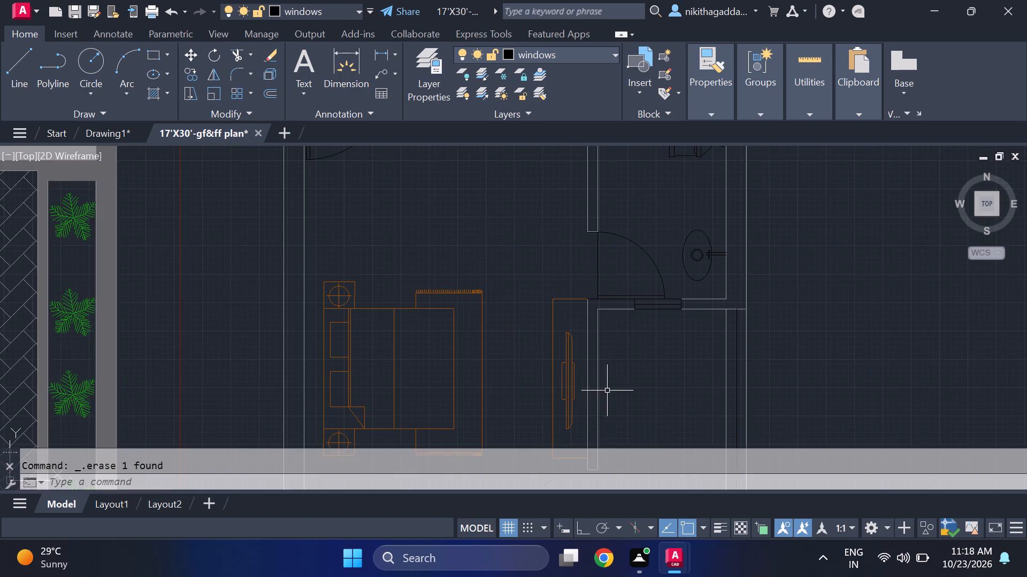
scroll(608, 392, down, 3)
scroll(608, 392, up, 2)
scroll(606, 394, down, 3)
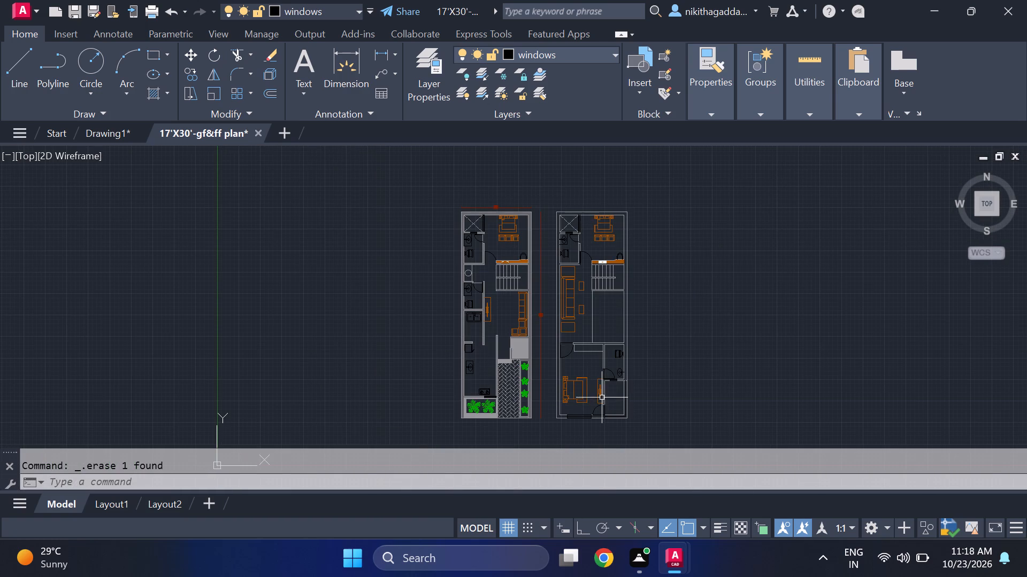
scroll(523, 270, up, 3)
scroll(522, 283, down, 2)
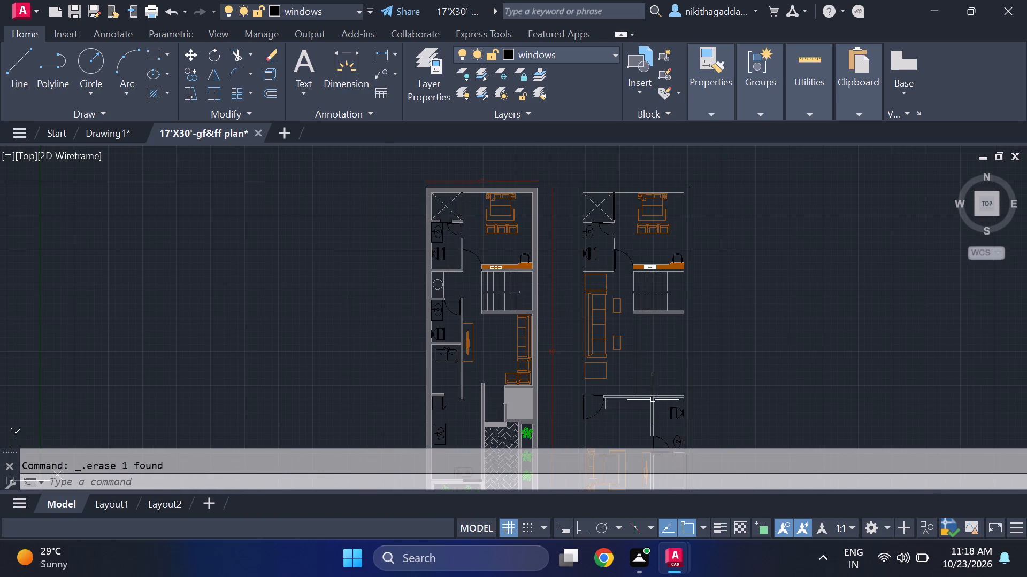
Hatch the TV units in the first-floor bedroom and the ground-floor living room with colour 147,149,152 at scale 1.00.
middle_drag(603, 409, 549, 266)
scroll(581, 339, up, 2)
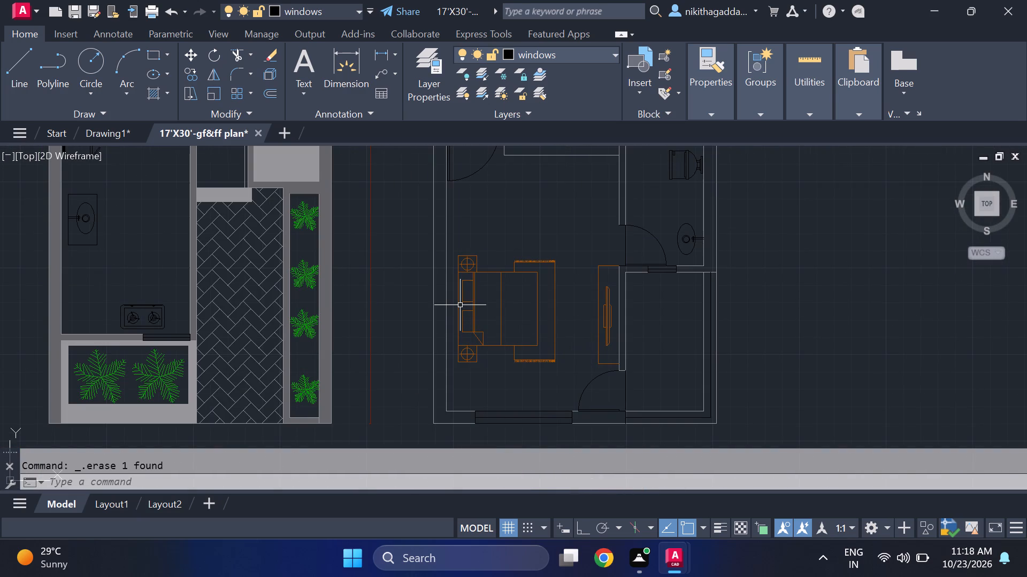
text(hatch)
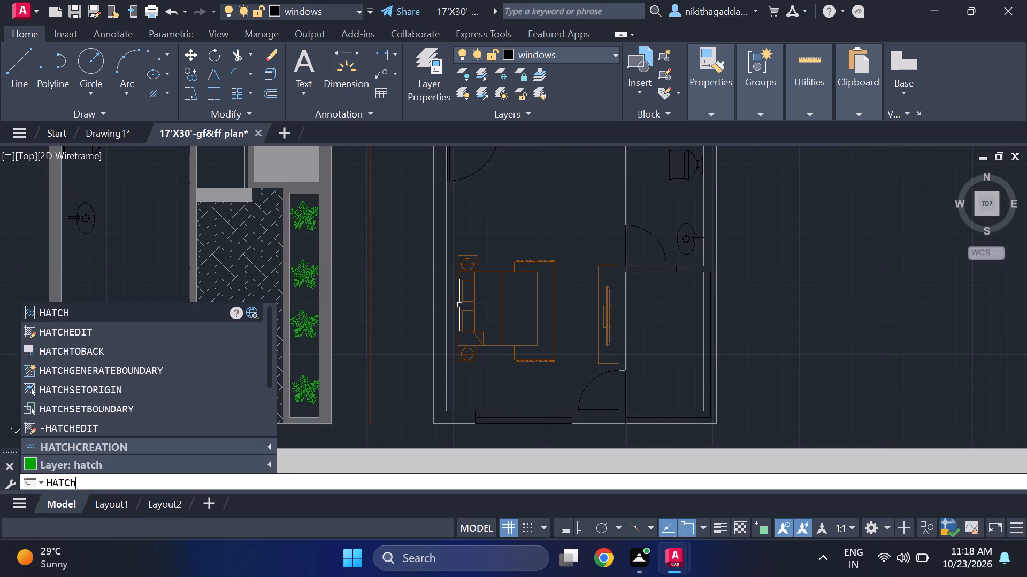
key(Return)
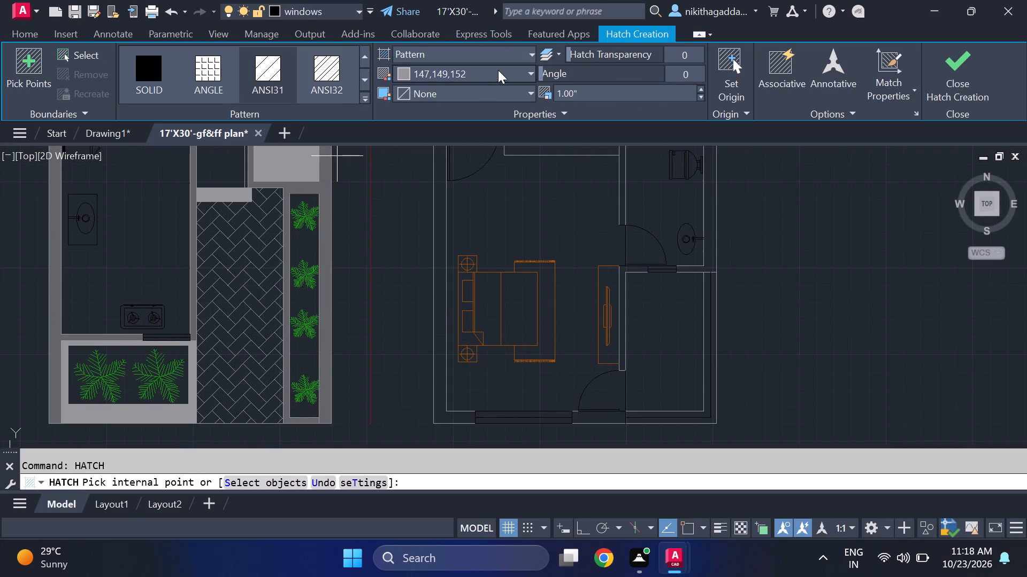
click(610, 348)
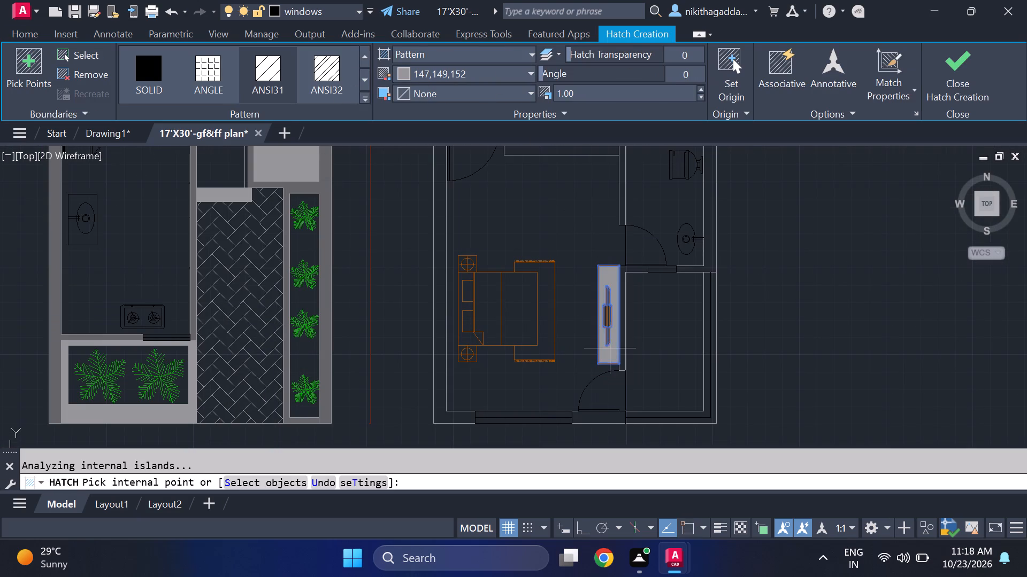
scroll(669, 243, down, 2)
middle_drag(669, 243, 749, 432)
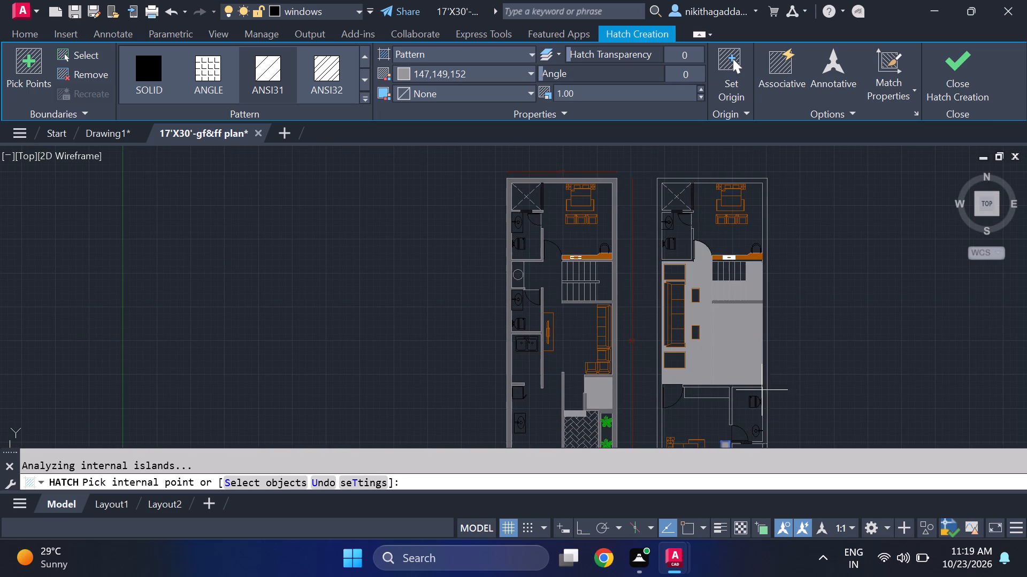
scroll(750, 386, up, 1)
middle_drag(750, 386, 707, 444)
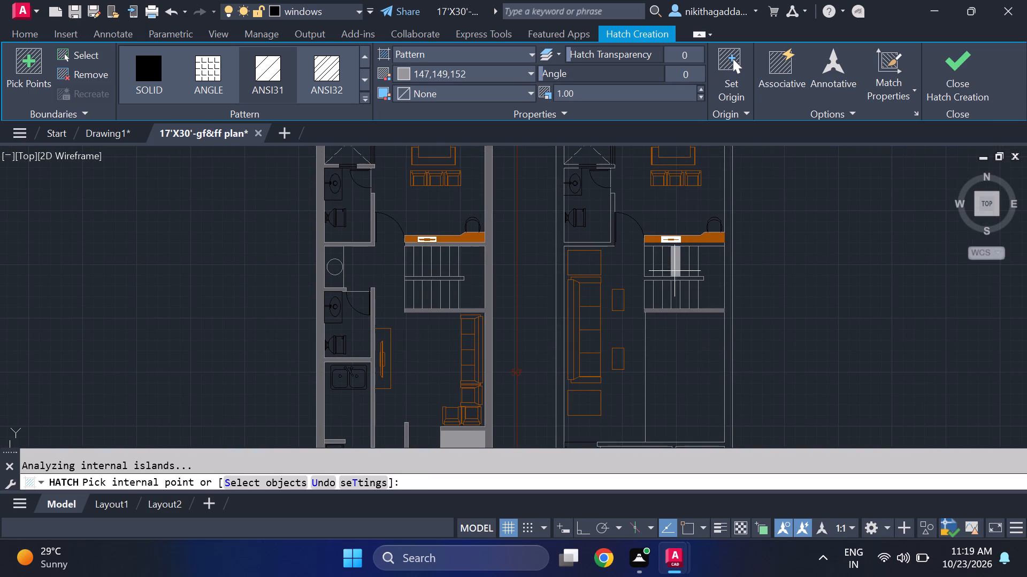
middle_drag(696, 347, 668, 163)
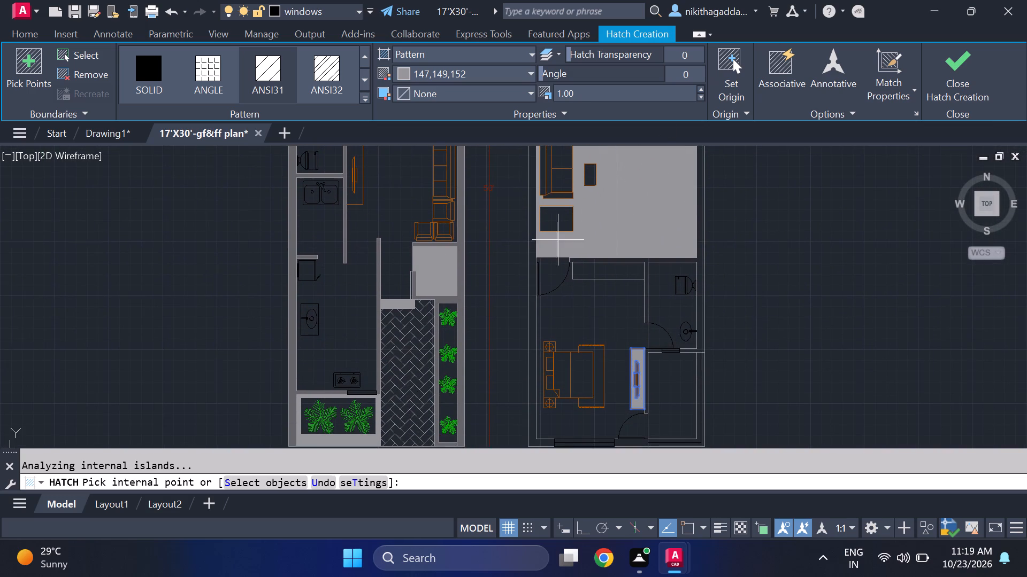
click(361, 200)
middle_drag(361, 193, 366, 229)
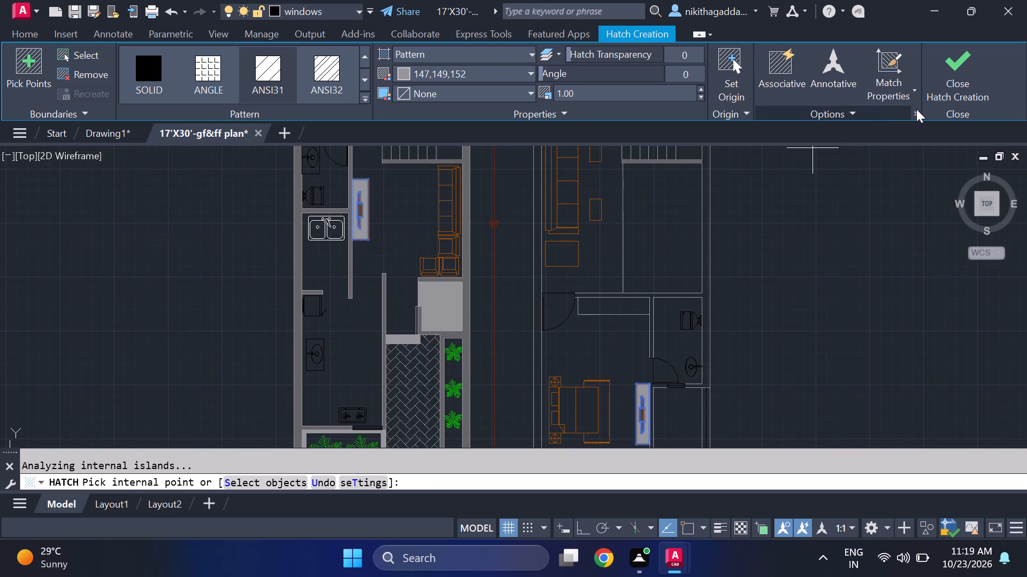
click(946, 63)
Hatch the connected outer and inner walls of the first-floor plan with colour 99,100,102 at scale 1.00.
scroll(392, 350, down, 2)
scroll(489, 348, up, 1)
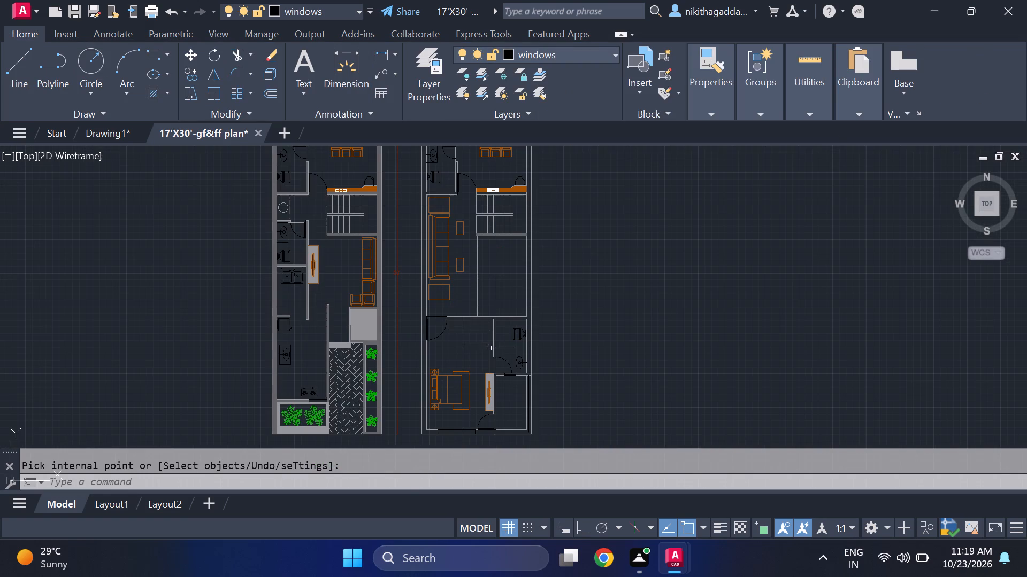
middle_drag(489, 348, 516, 342)
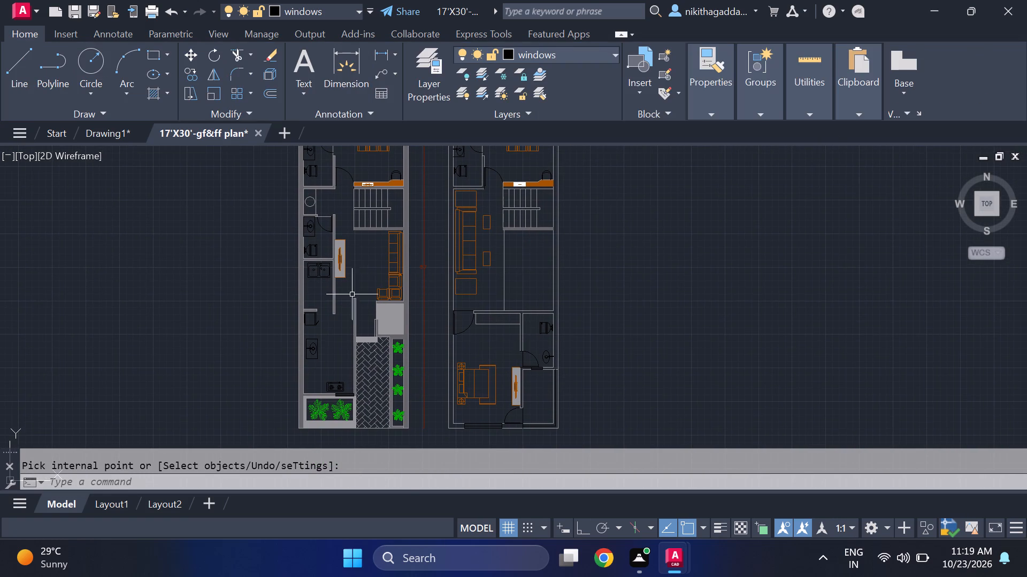
text(hatch)
key(Return)
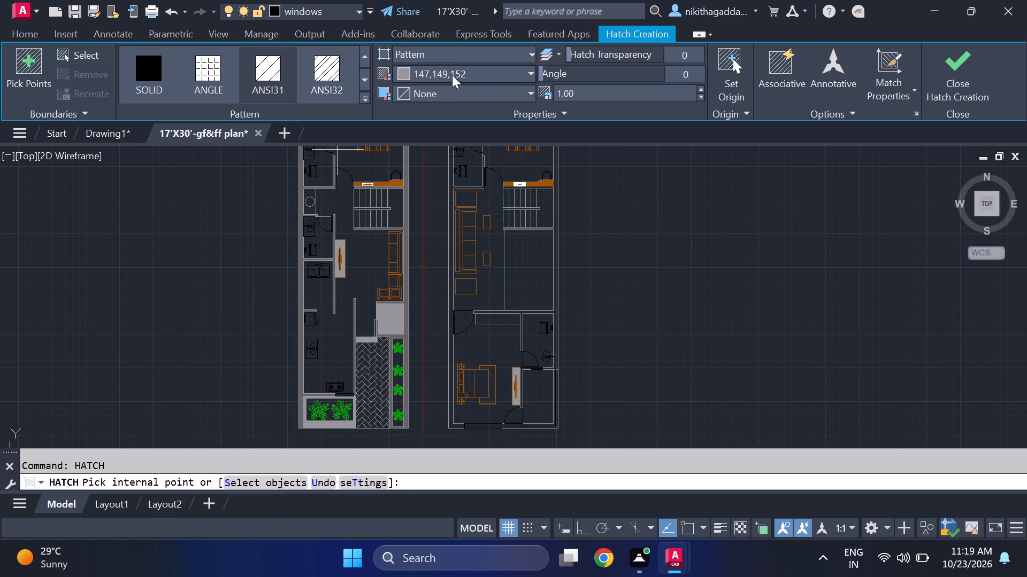
click(452, 69)
click(400, 159)
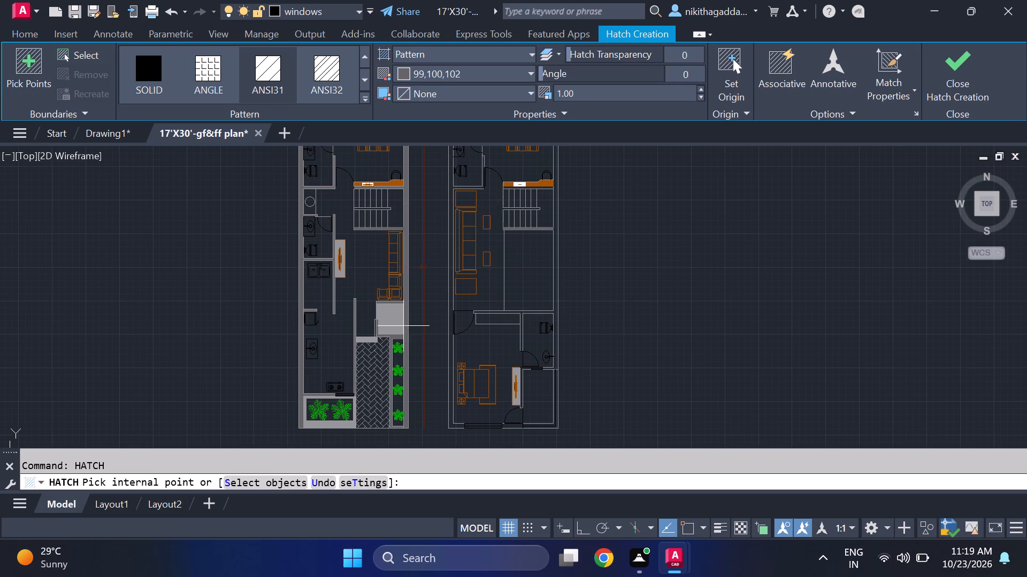
scroll(470, 290, up, 2)
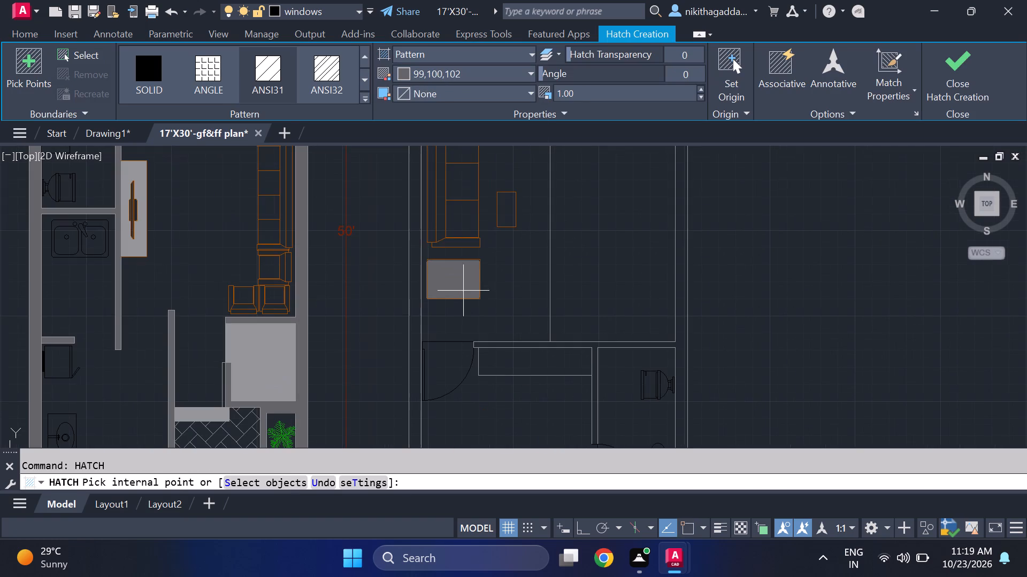
click(413, 283)
Add the inner and outer strips of the balcony's side wall, below the first-floor toilet, to the wall hatch.
scroll(418, 284, down, 2)
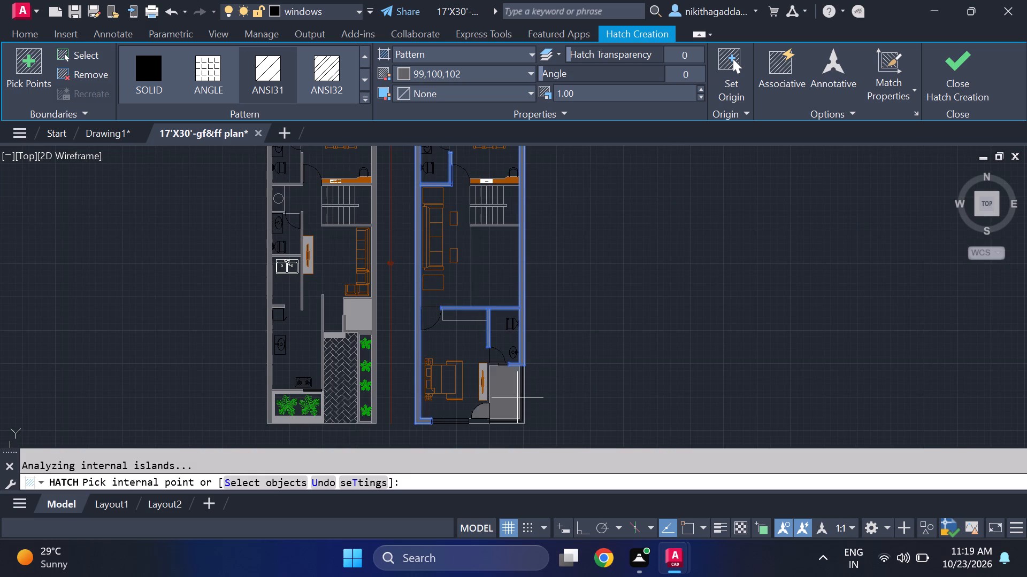
scroll(517, 397, up, 3)
click(530, 403)
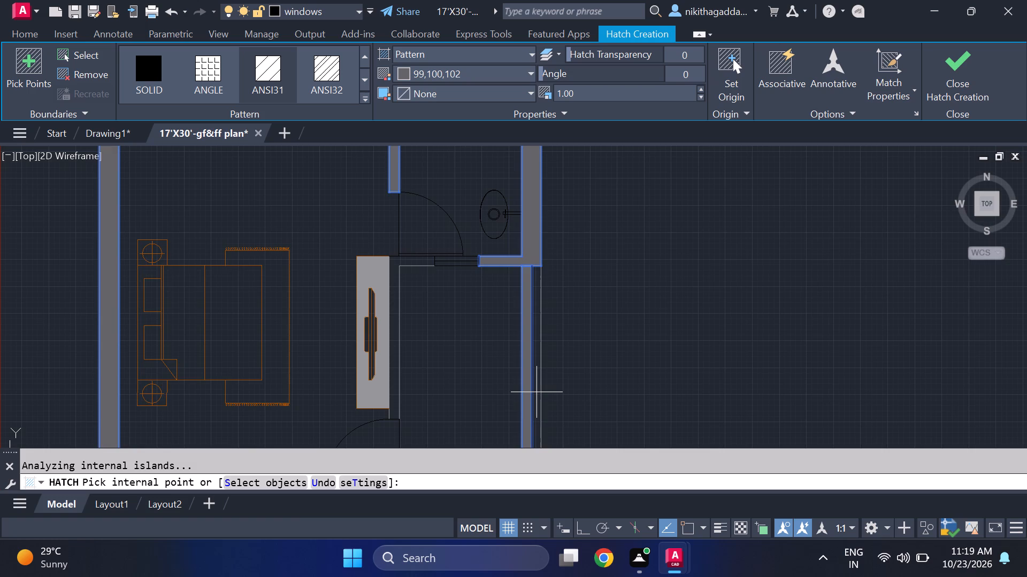
scroll(537, 392, up, 1)
click(537, 392)
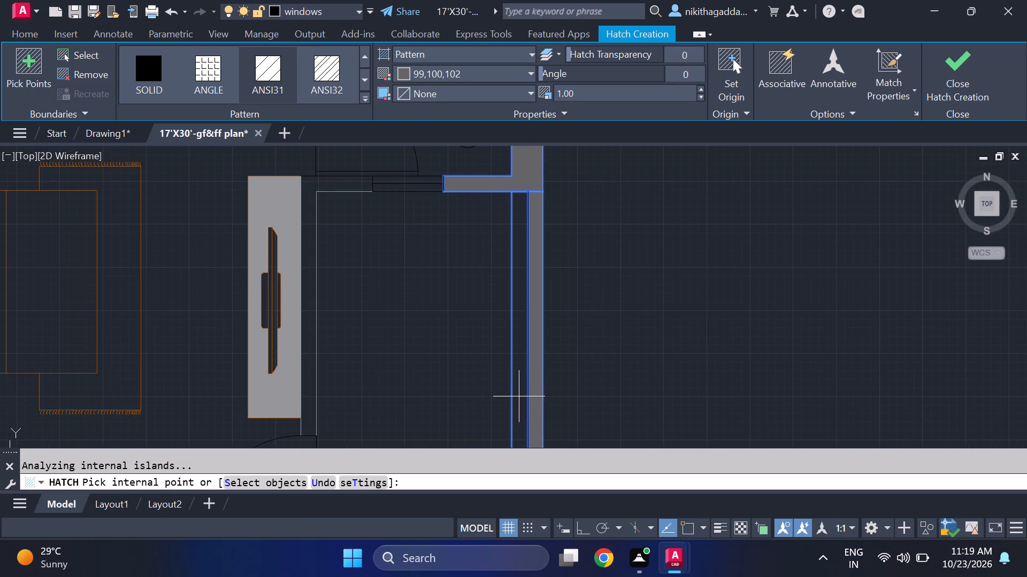
Check the selected wall boundaries throughout the first-floor plan and finish the wall hatch.
scroll(530, 392, down, 3)
middle_drag(449, 403, 503, 454)
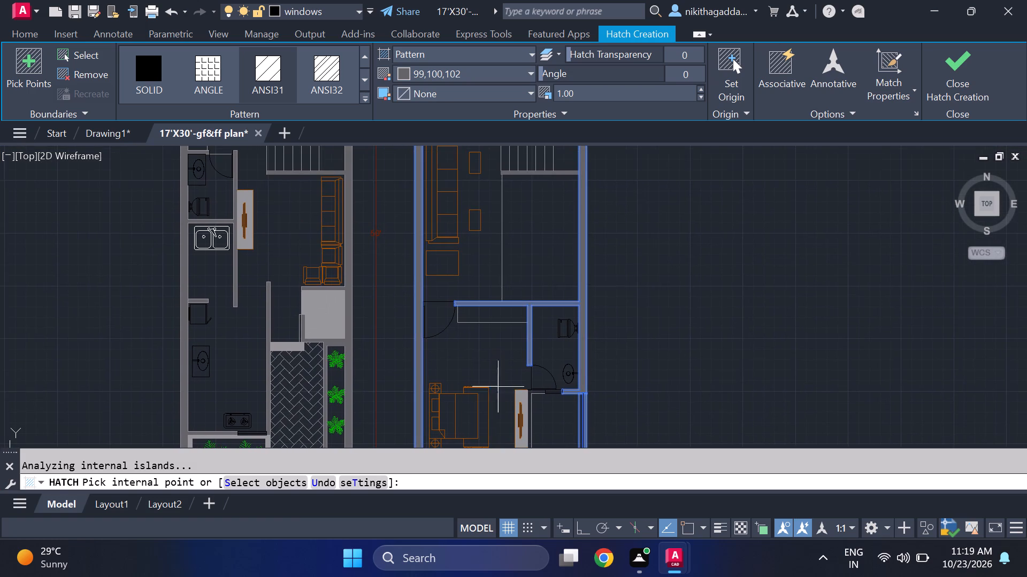
scroll(487, 345, up, 1)
middle_drag(488, 346, 517, 425)
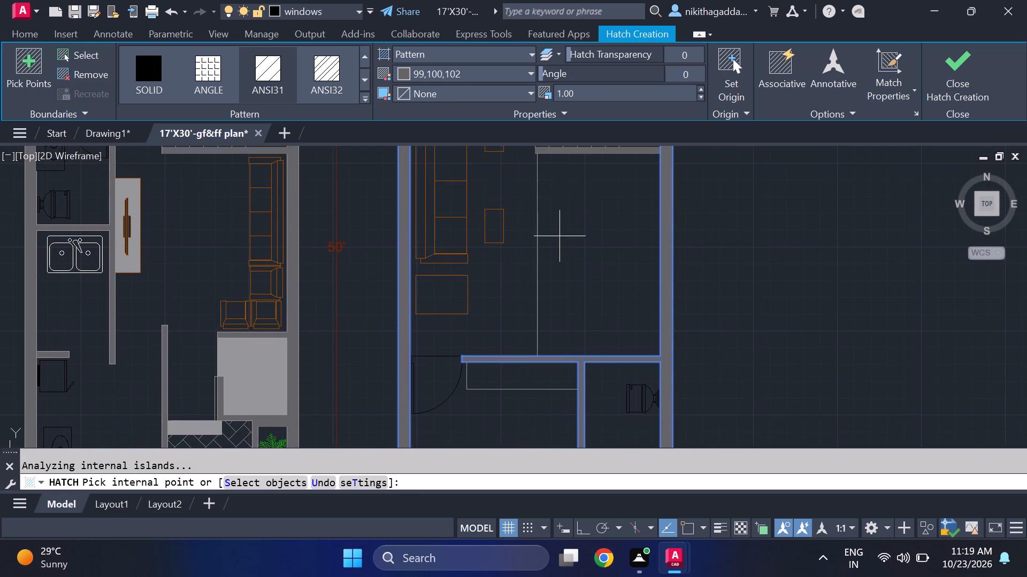
middle_drag(565, 249, 607, 414)
middle_drag(627, 269, 655, 424)
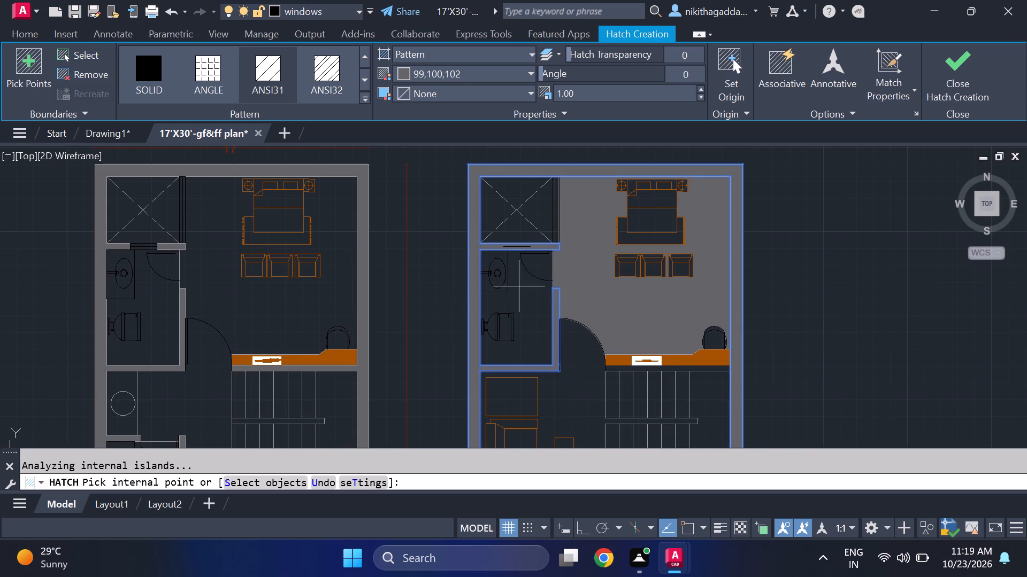
middle_drag(802, 371, 726, 341)
middle_drag(789, 392, 733, 335)
middle_click(733, 335)
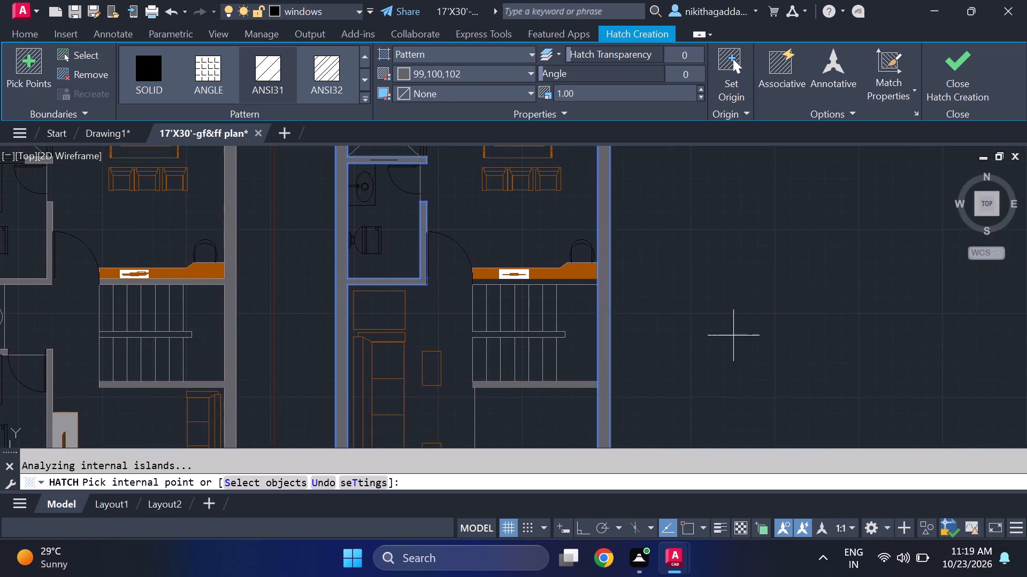
middle_drag(737, 340, 758, 370)
middle_drag(675, 275, 734, 366)
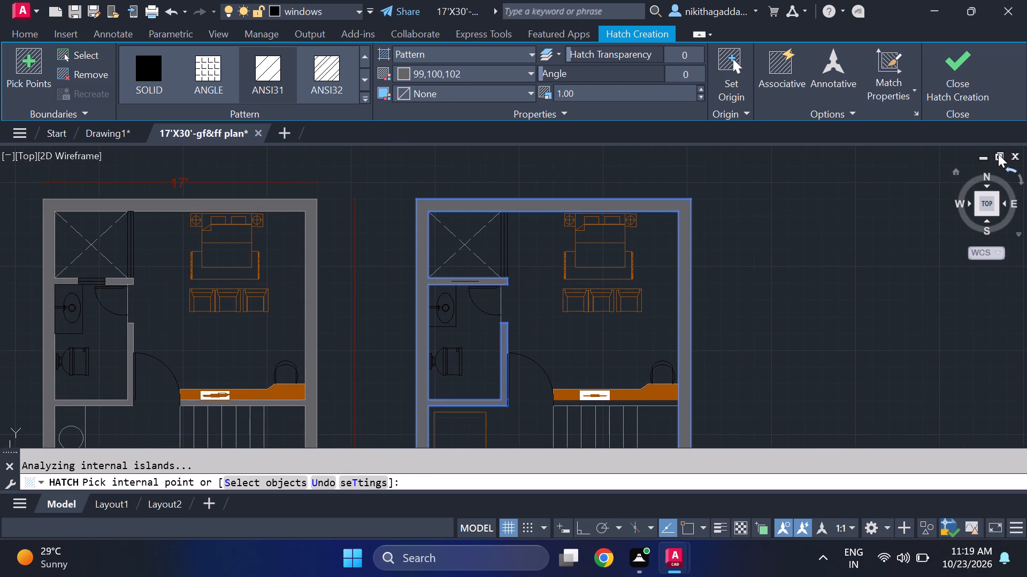
click(948, 96)
Change the pattern of the first-floor wall hatch to SOLID.
scroll(461, 278, up, 3)
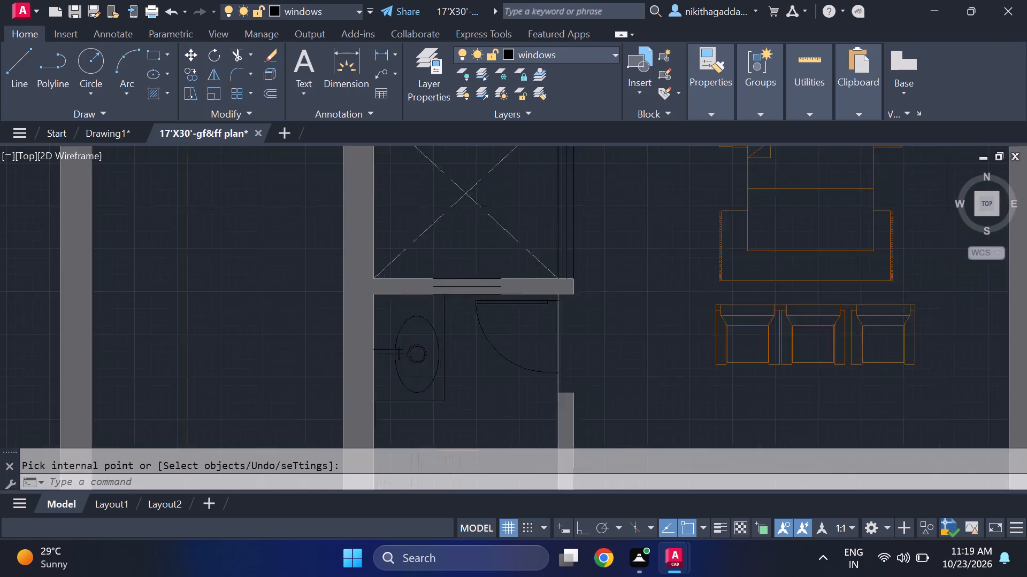
click(304, 319)
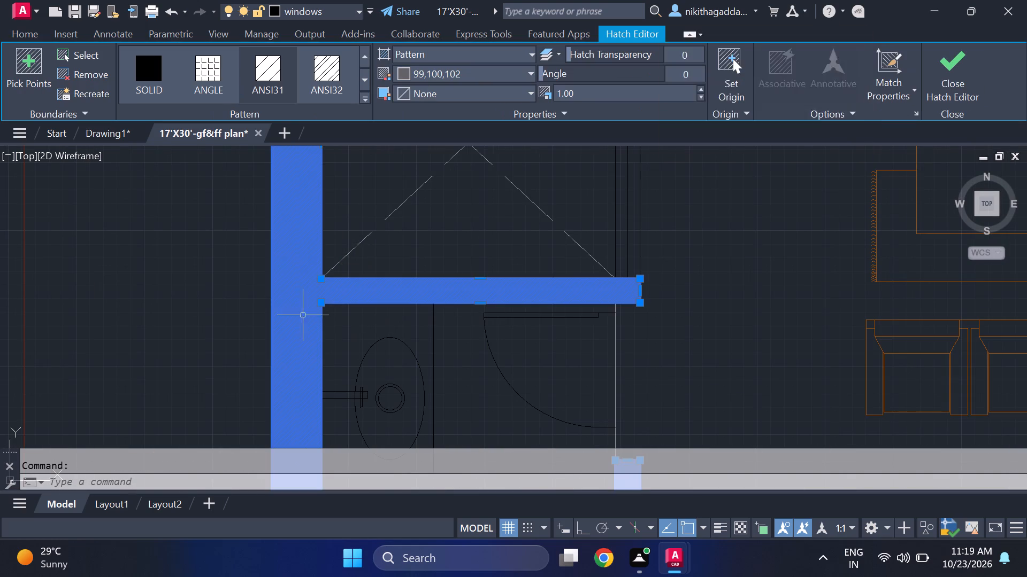
click(155, 73)
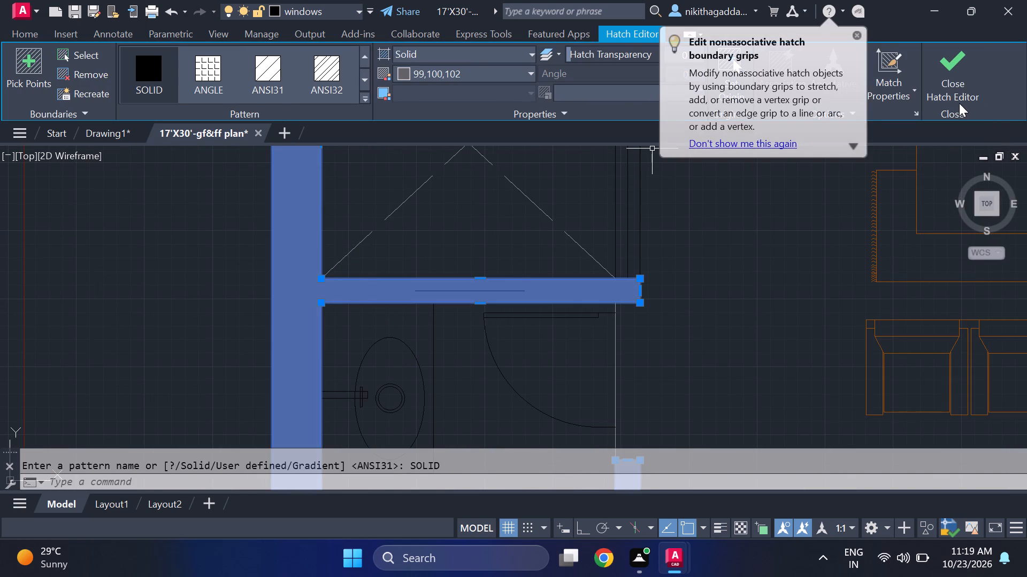
click(959, 103)
Draw a line across the wall thickness at the left end of the window above the first-floor upper toilet.
scroll(452, 297, up, 2)
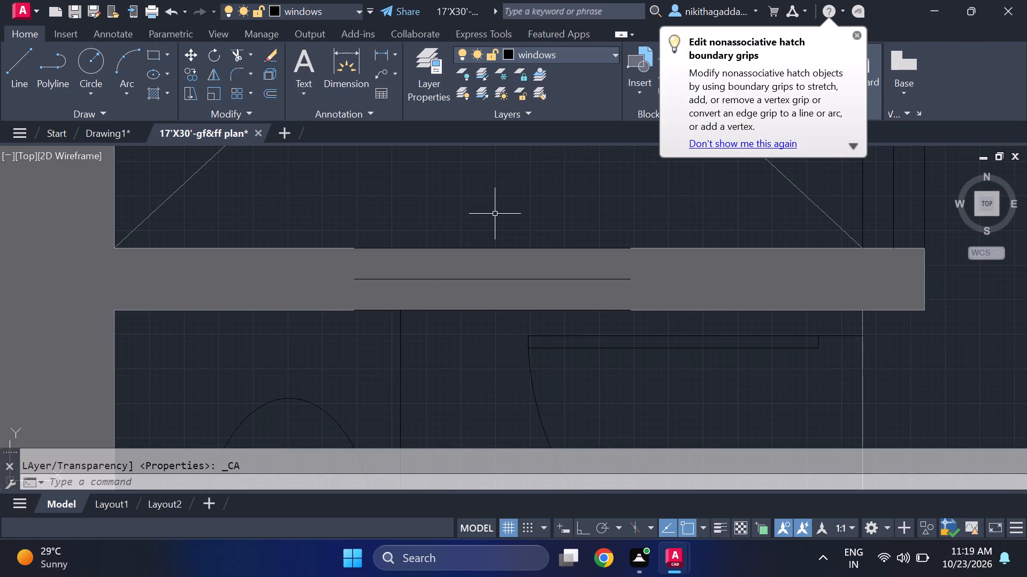
key(l)
key(Return)
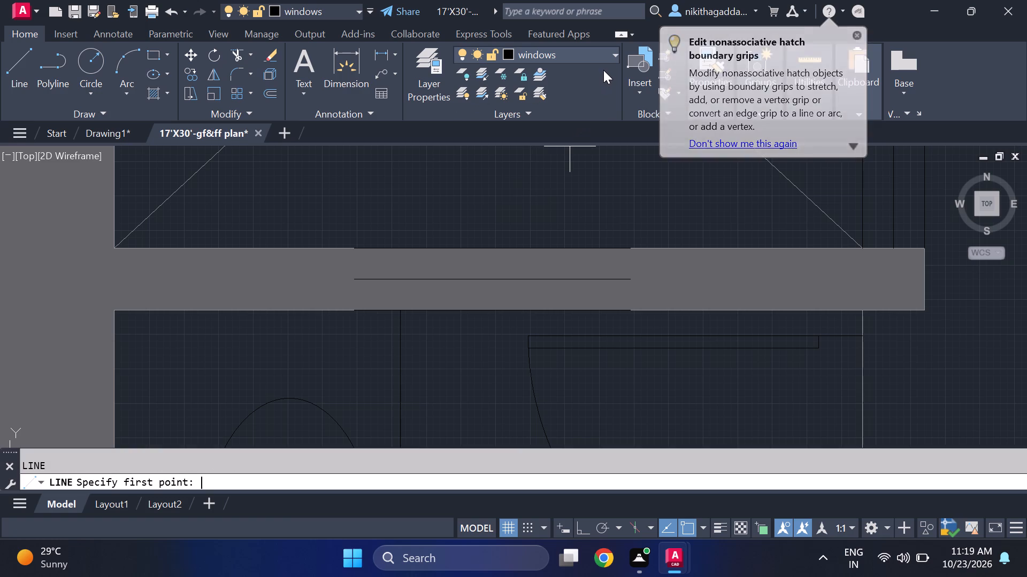
click(359, 251)
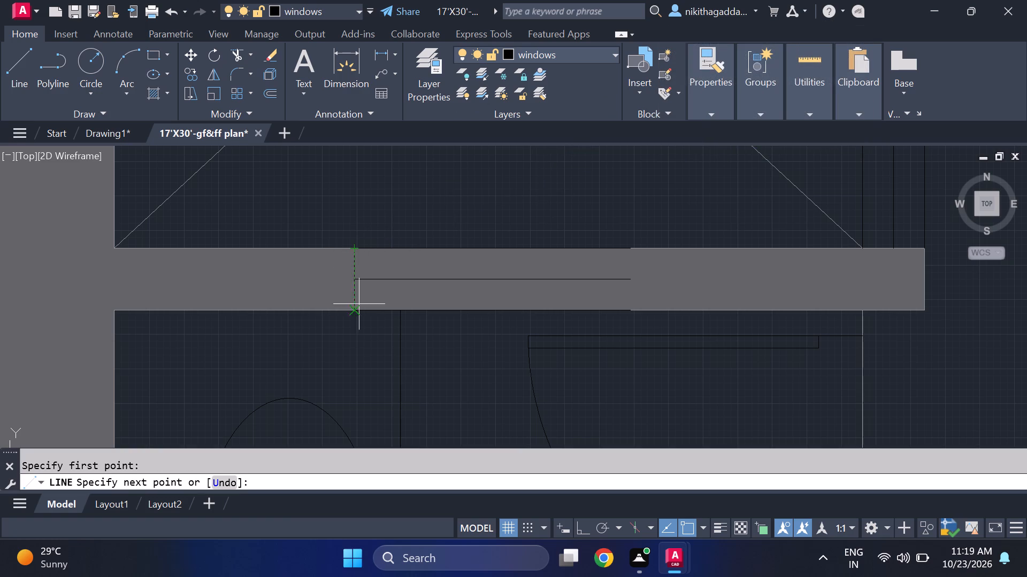
click(351, 309)
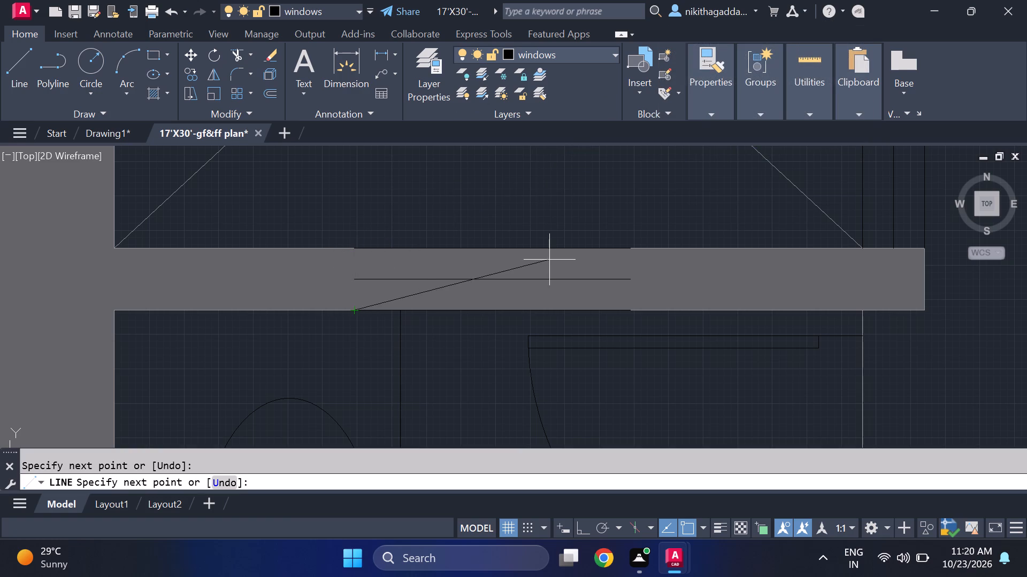
key(Escape)
scroll(549, 260, up, 1)
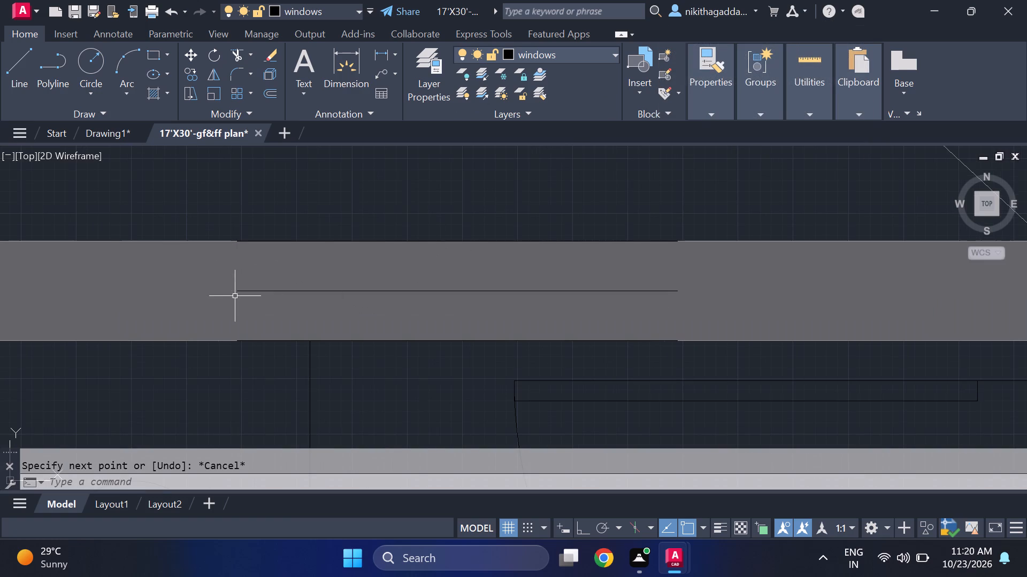
click(226, 288)
key(Escape)
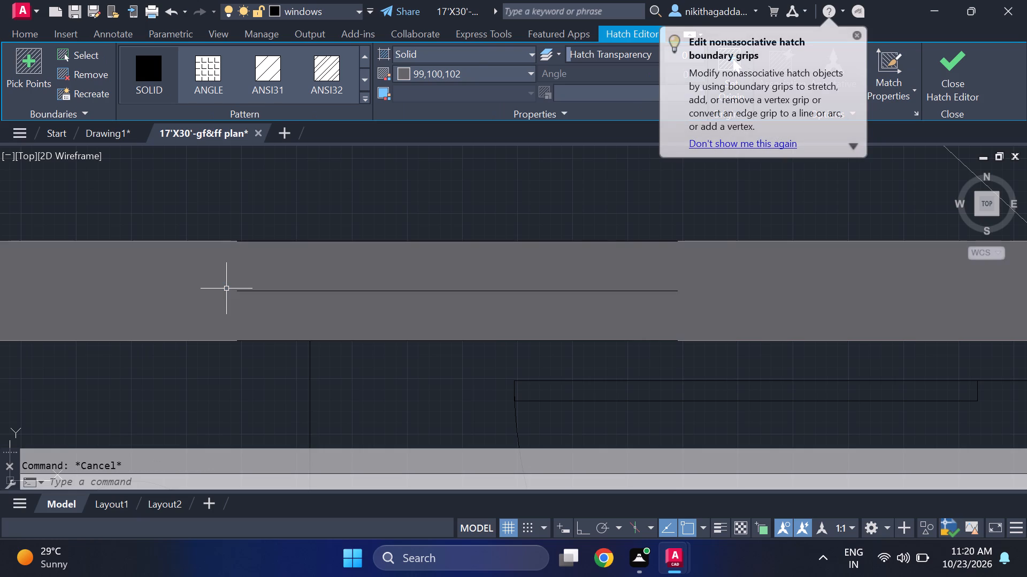
Move the window's end line off the wall into the empty space between the two floor plans.
click(237, 241)
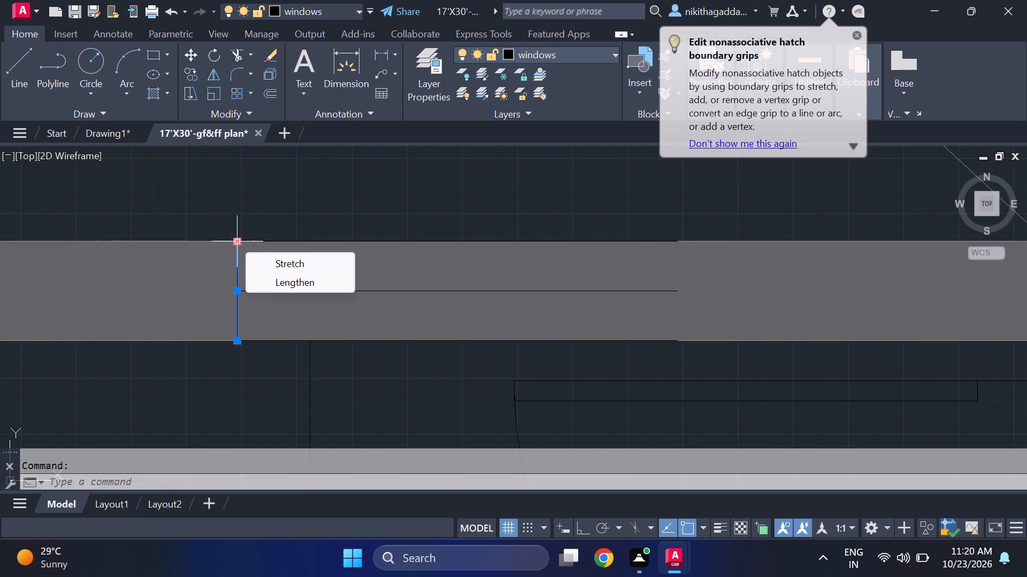
key(m)
key(Return)
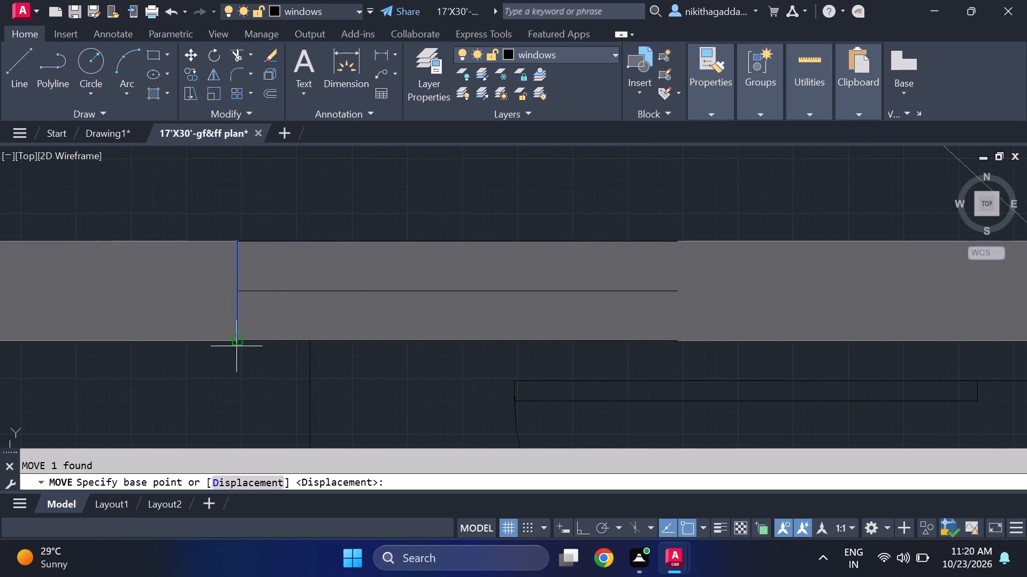
click(236, 346)
middle_drag(368, 330, 872, 241)
scroll(790, 267, down, 3)
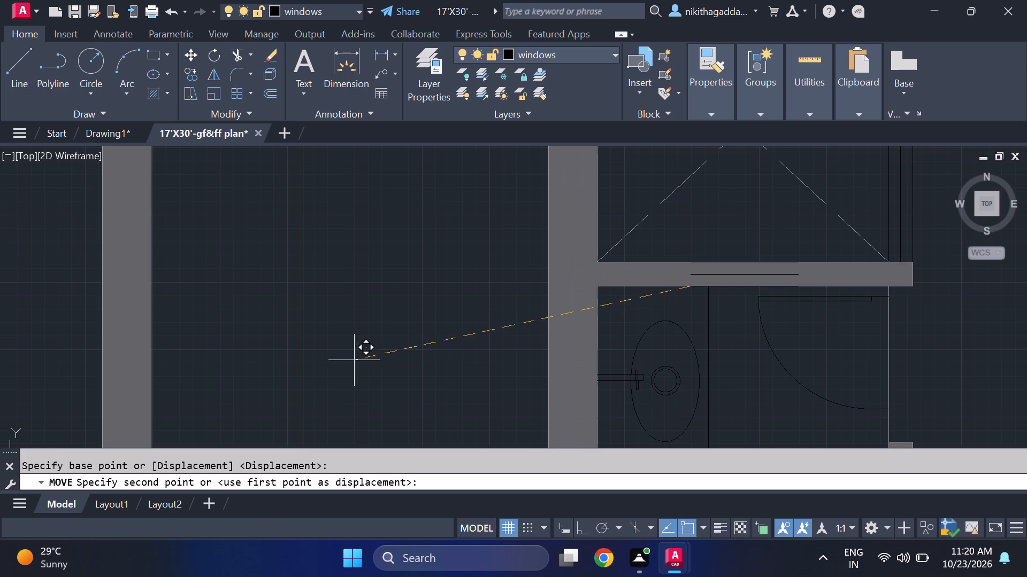
click(354, 360)
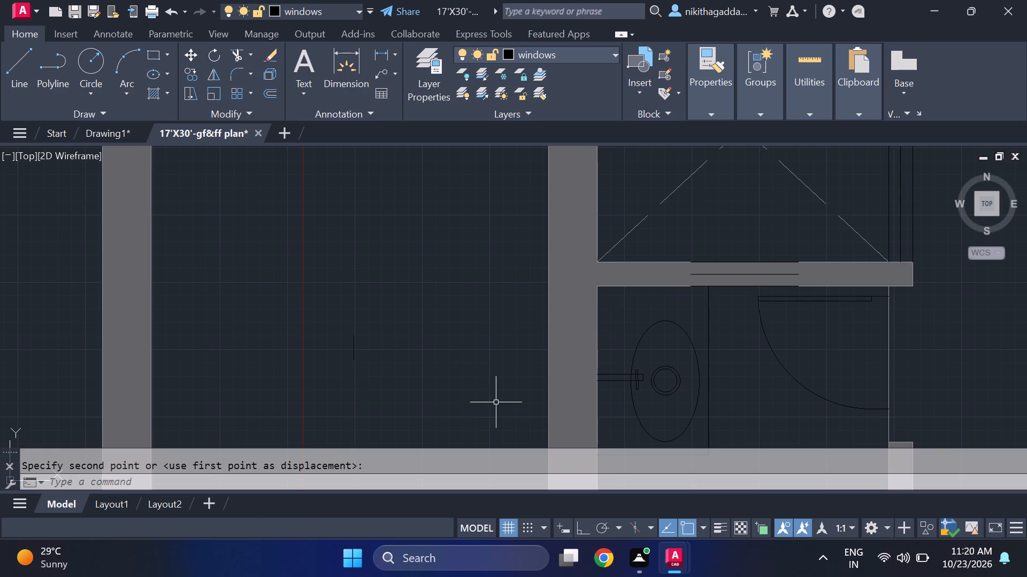
Copy the moved line onto the left and right ends of the first-floor upper toilet's window.
click(387, 357)
click(348, 369)
text(co)
key(Return)
scroll(351, 368, up, 1)
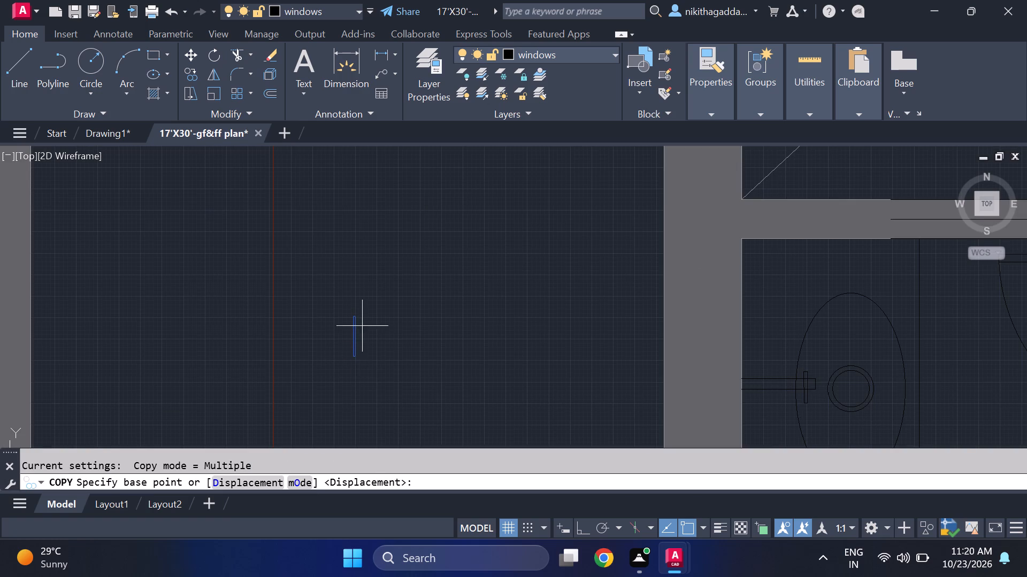
click(353, 318)
middle_drag(593, 317, 271, 409)
scroll(538, 312, up, 1)
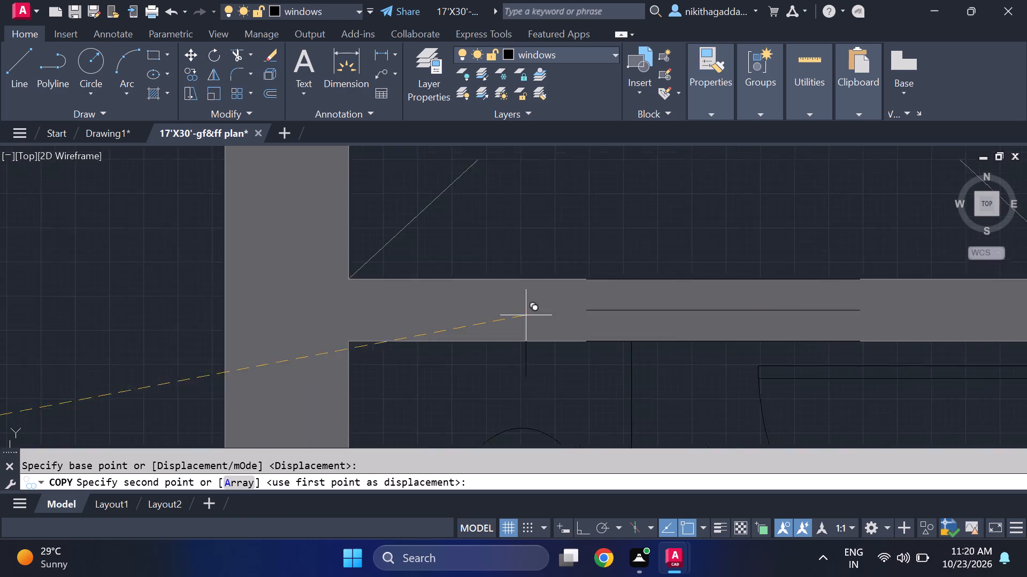
scroll(523, 316, up, 1)
click(622, 258)
middle_drag(823, 320, 688, 319)
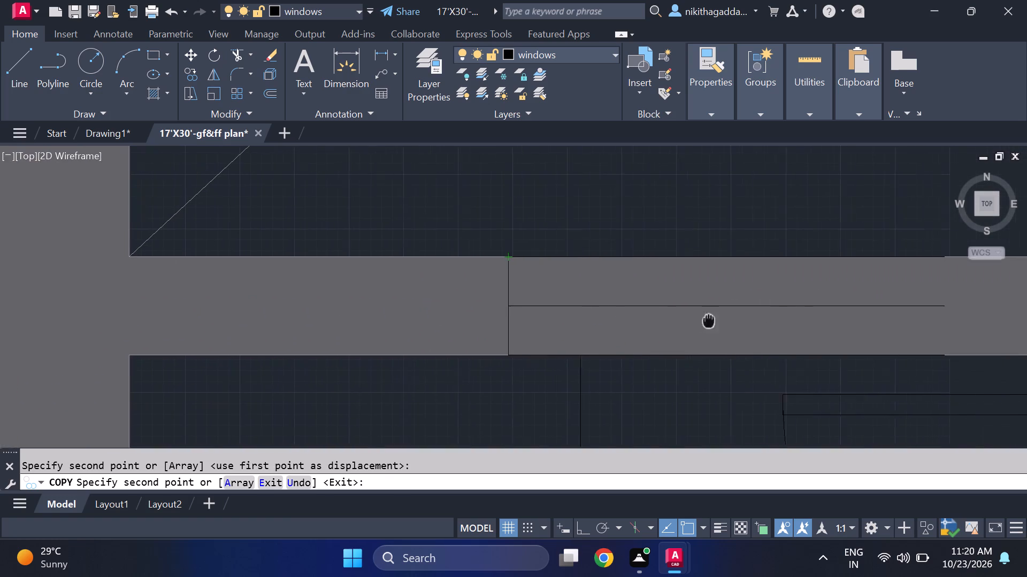
middle_drag(688, 319, 263, 322)
click(502, 258)
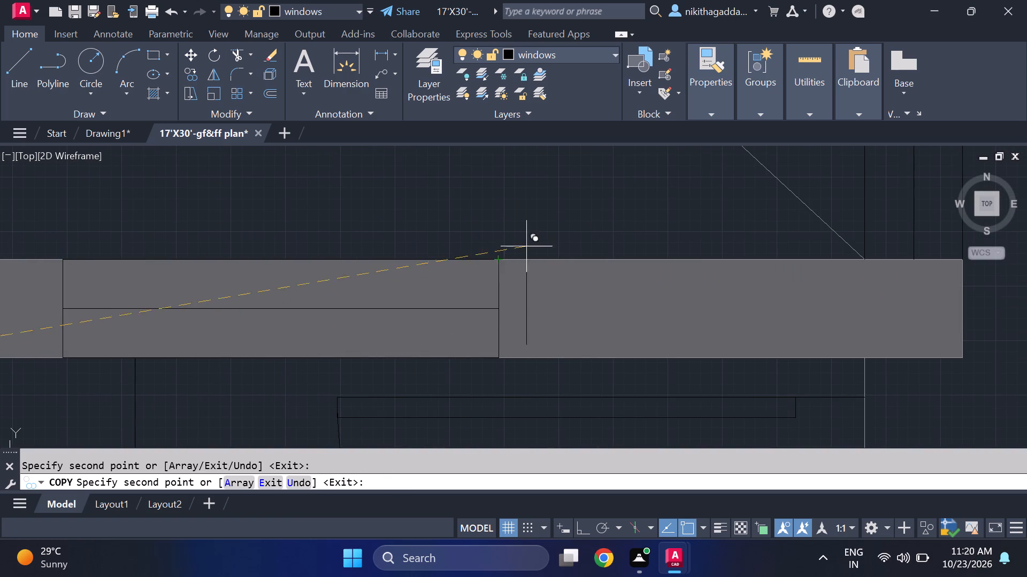
scroll(676, 227, down, 4)
key(Escape)
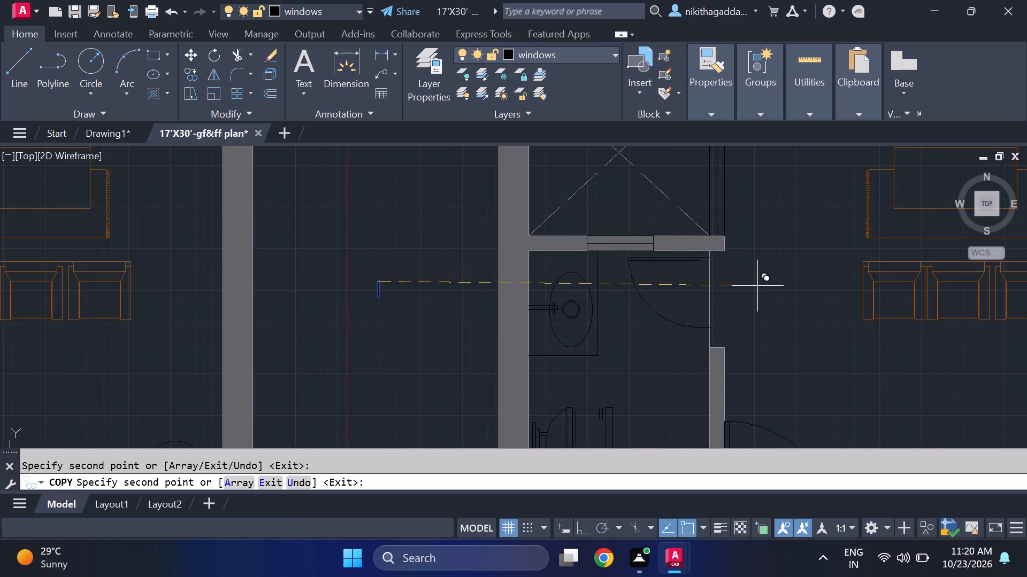
Delete the leftover short line in the space between the two floor plans.
scroll(722, 294, down, 3)
scroll(652, 292, up, 1)
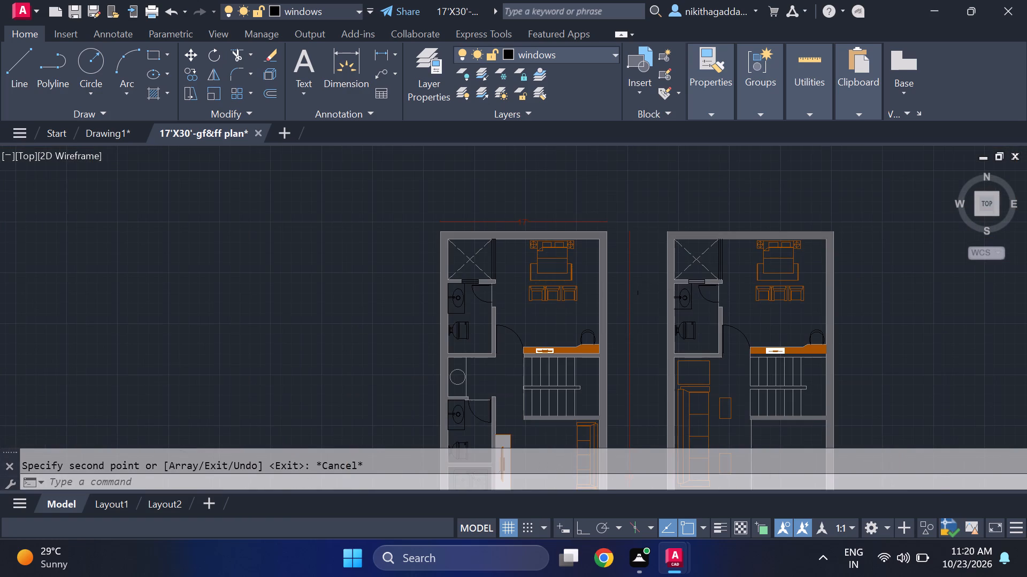
scroll(651, 293, up, 2)
click(637, 269)
click(554, 330)
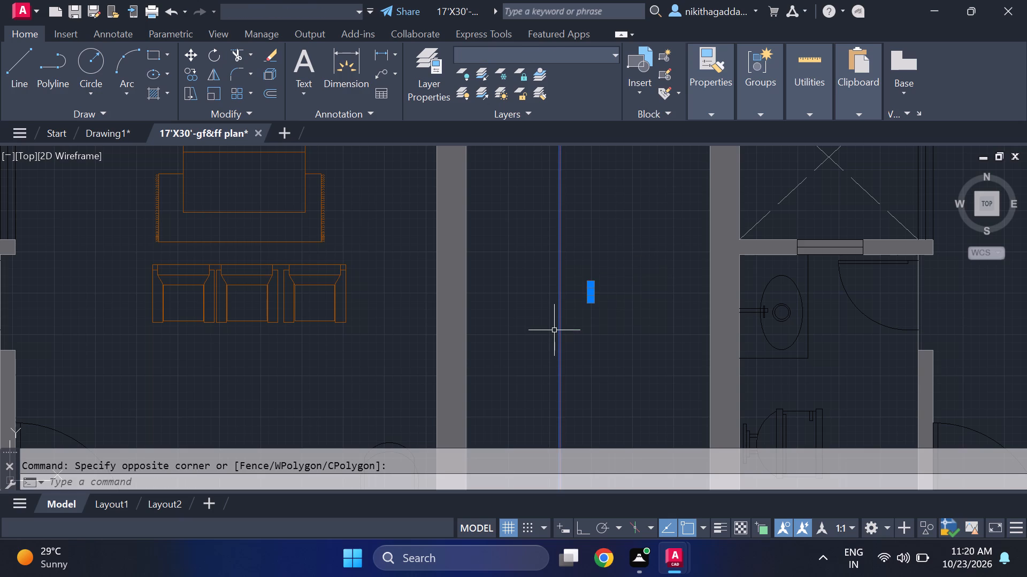
key(Escape)
click(632, 266)
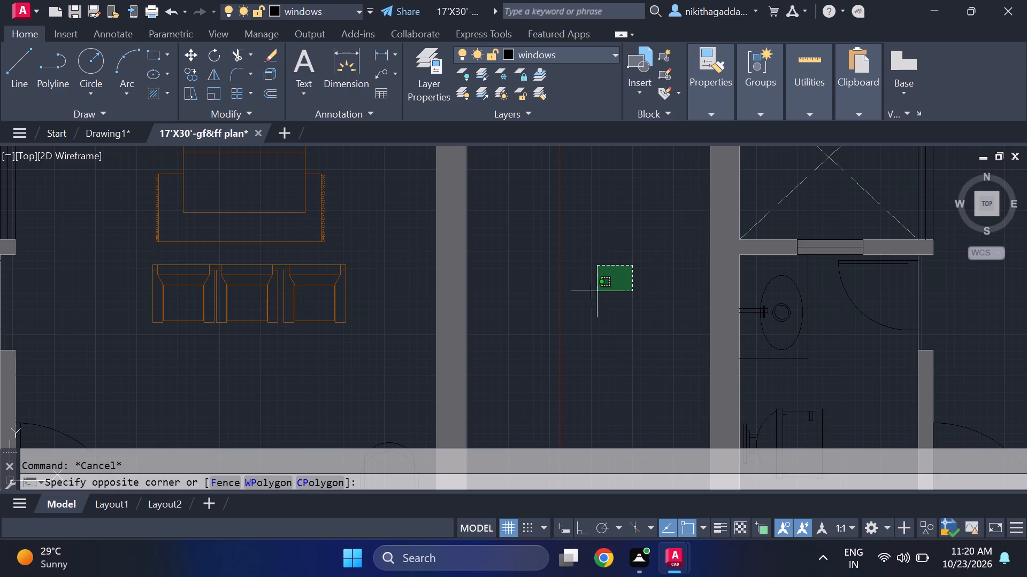
click(584, 303)
key(Delete)
Examine both floor plans from the top bedrooms down to the front, comparing walls, windows and furniture.
scroll(610, 293, down, 3)
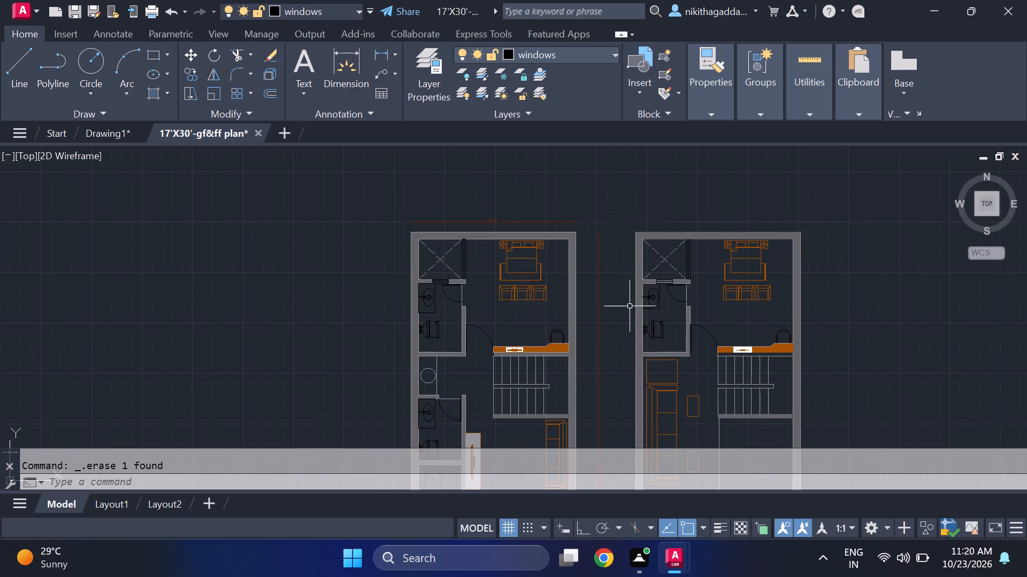
middle_drag(709, 326, 679, 312)
scroll(684, 306, down, 2)
scroll(684, 306, up, 2)
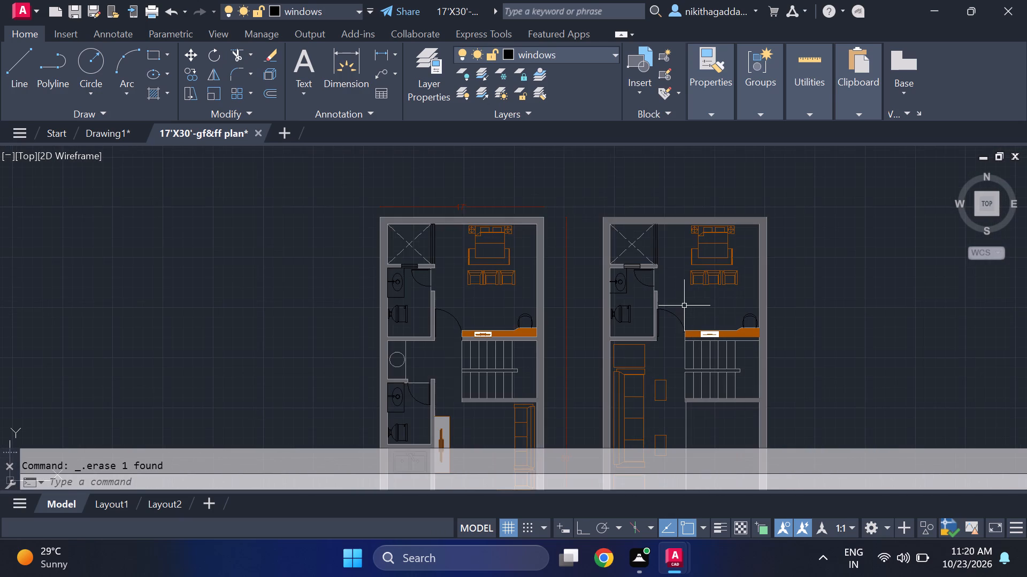
scroll(714, 321, down, 1)
scroll(707, 355, up, 2)
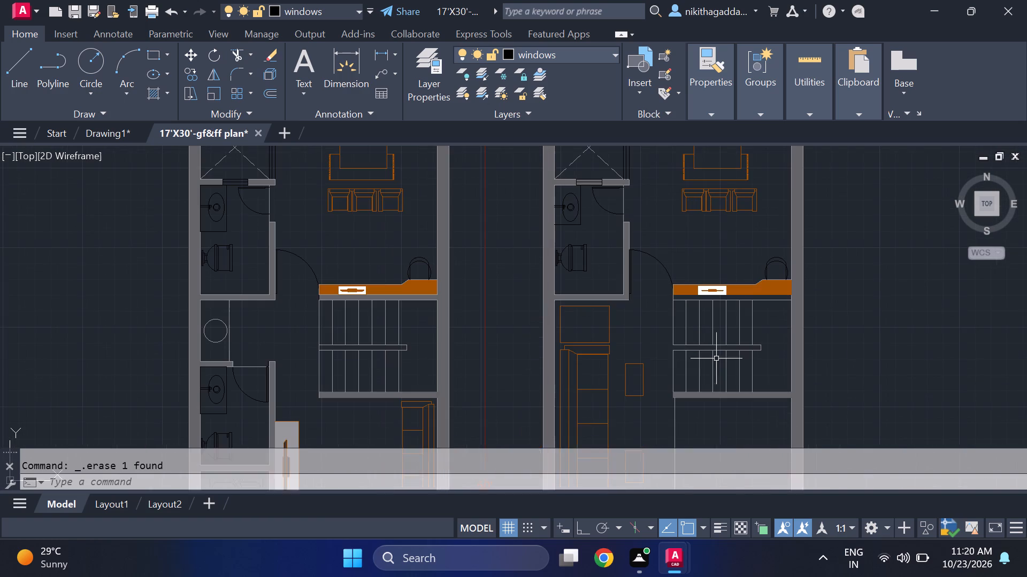
middle_drag(808, 457, 755, 391)
scroll(737, 333, down, 1)
middle_drag(749, 385, 699, 315)
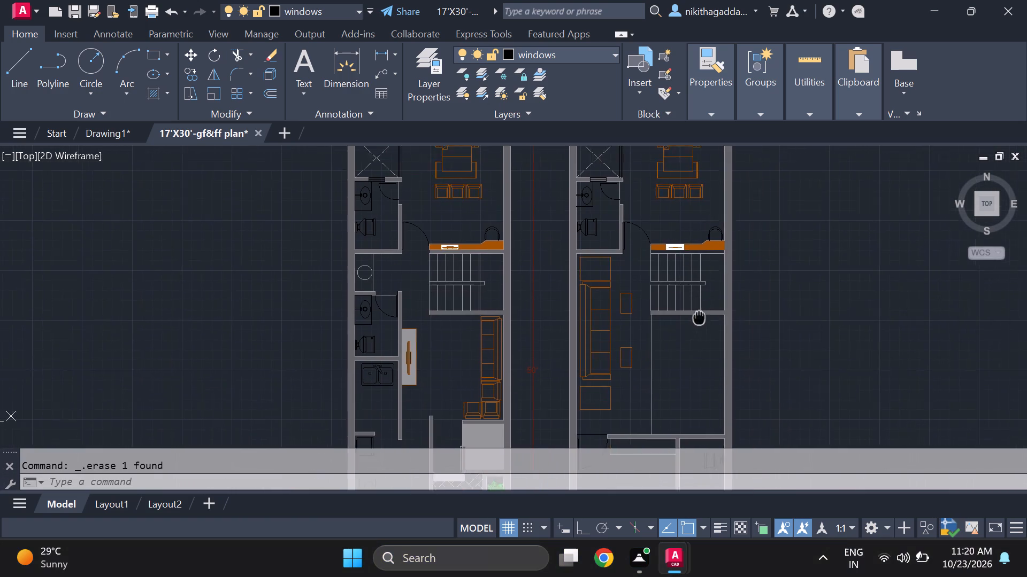
middle_drag(699, 315, 699, 309)
scroll(703, 300, down, 1)
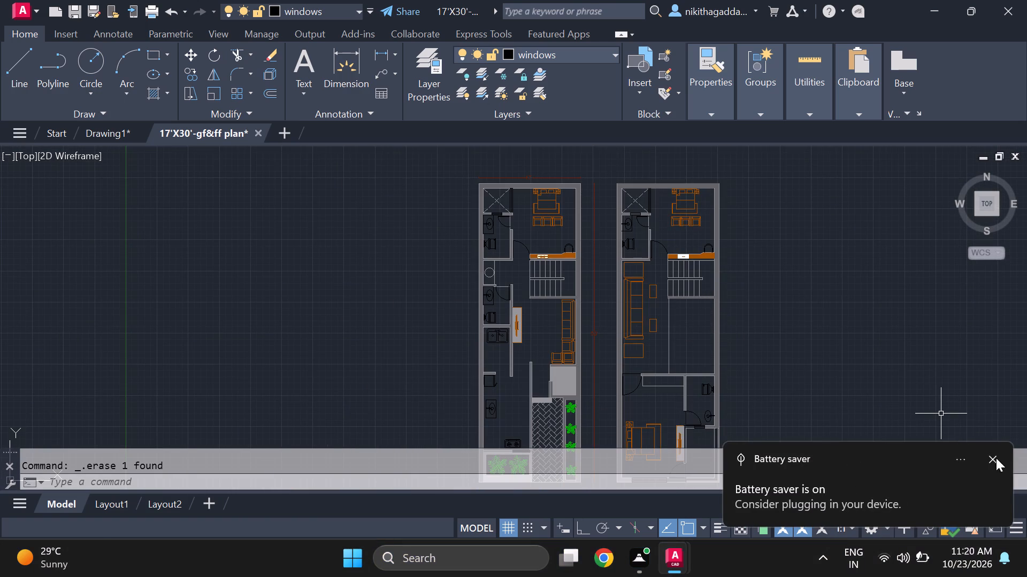
drag(991, 453, 988, 448)
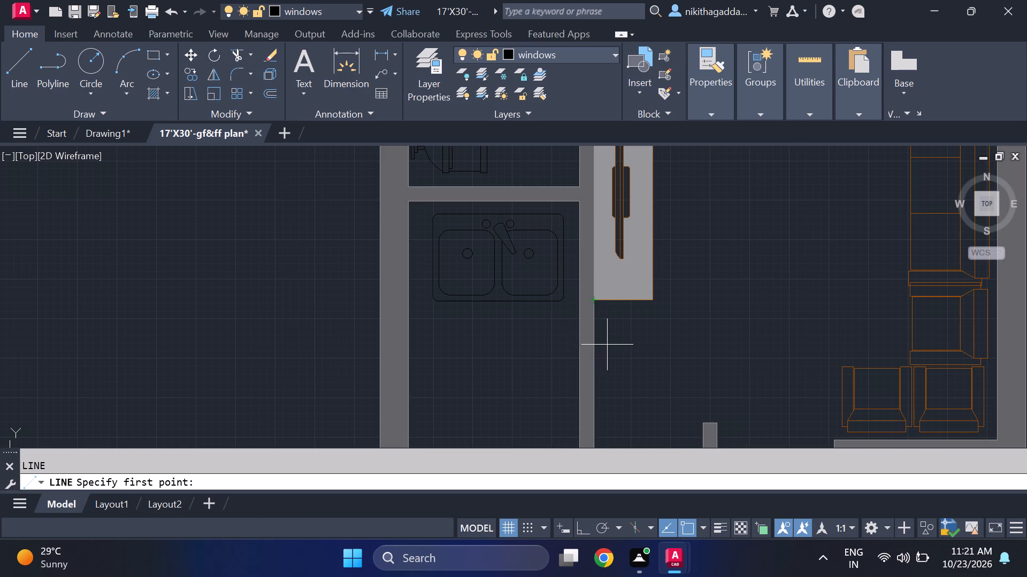
Draw a line across the ground-floor sink area, midway along the wall below the double sink, and cross the space above with two diagonals.
scroll(607, 345, down, 1)
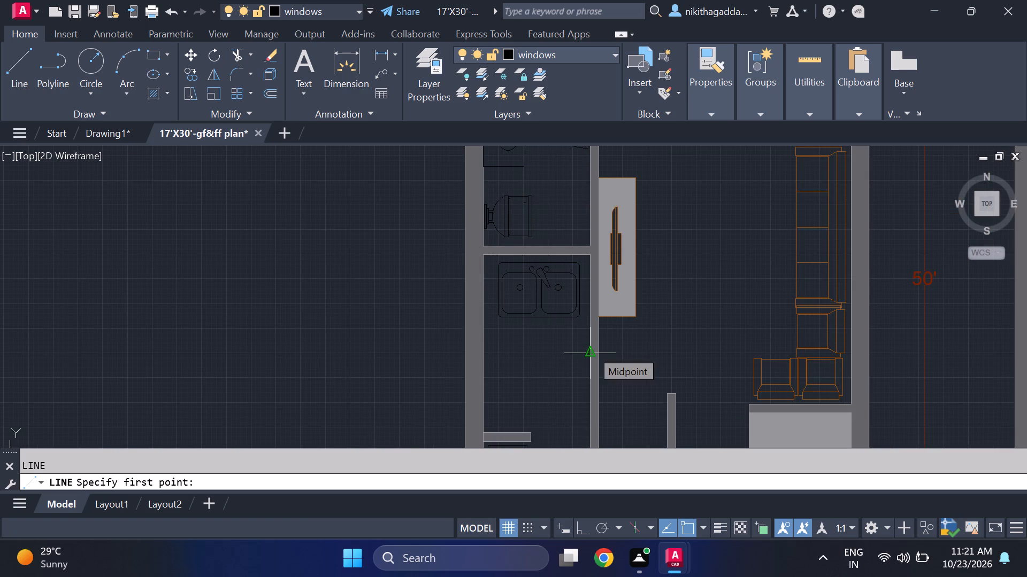
click(591, 350)
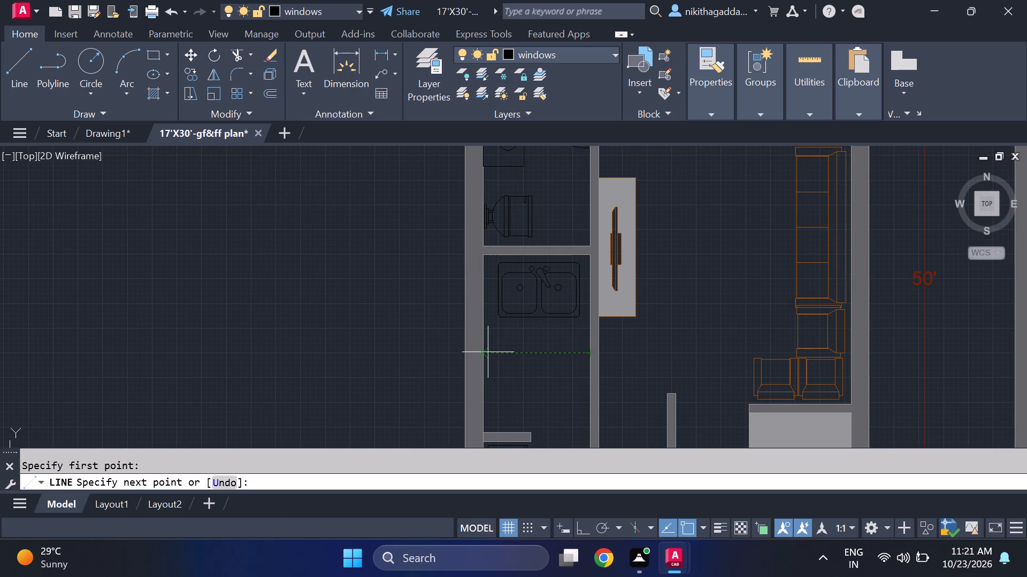
click(488, 352)
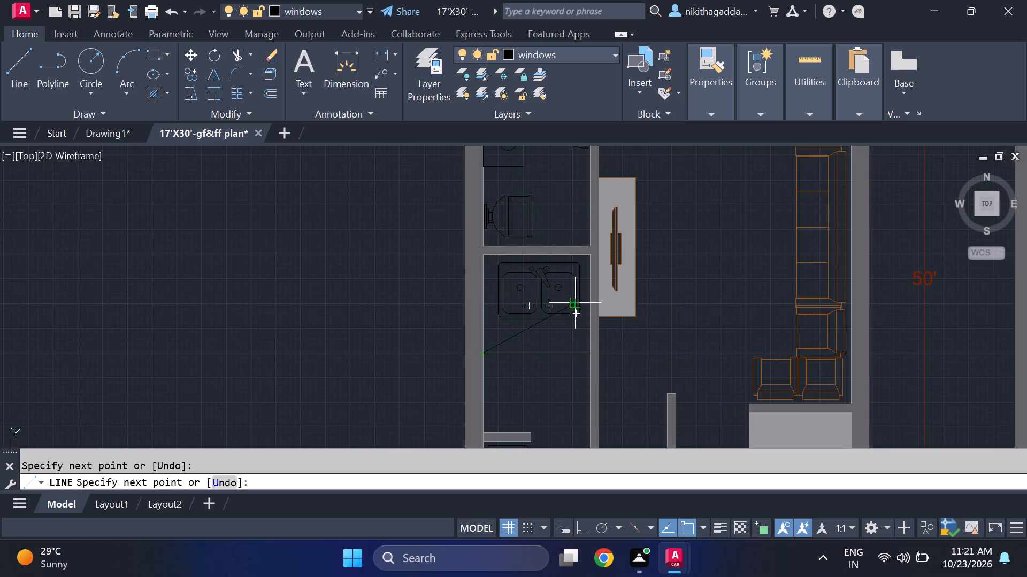
scroll(560, 304, up, 2)
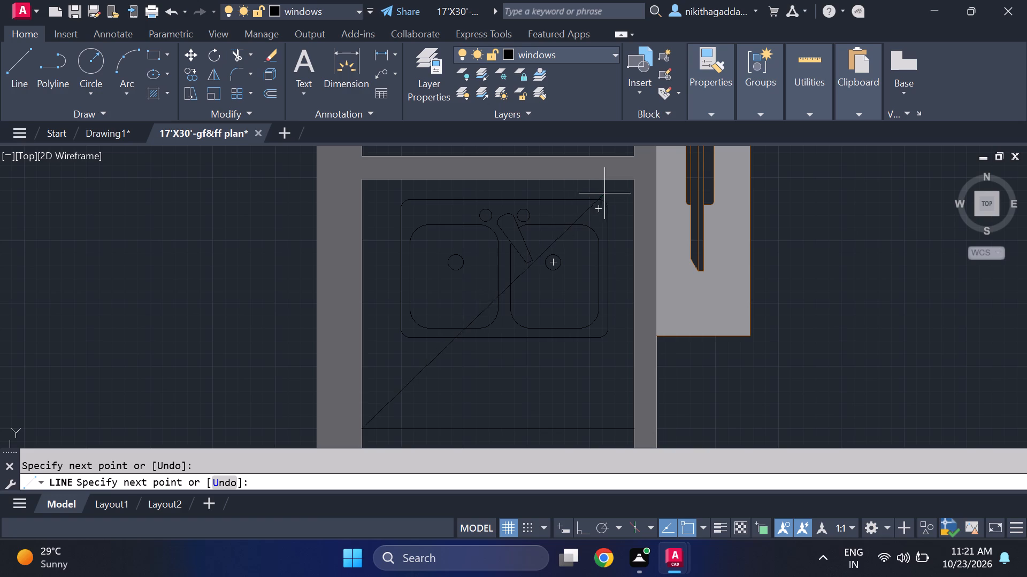
click(633, 183)
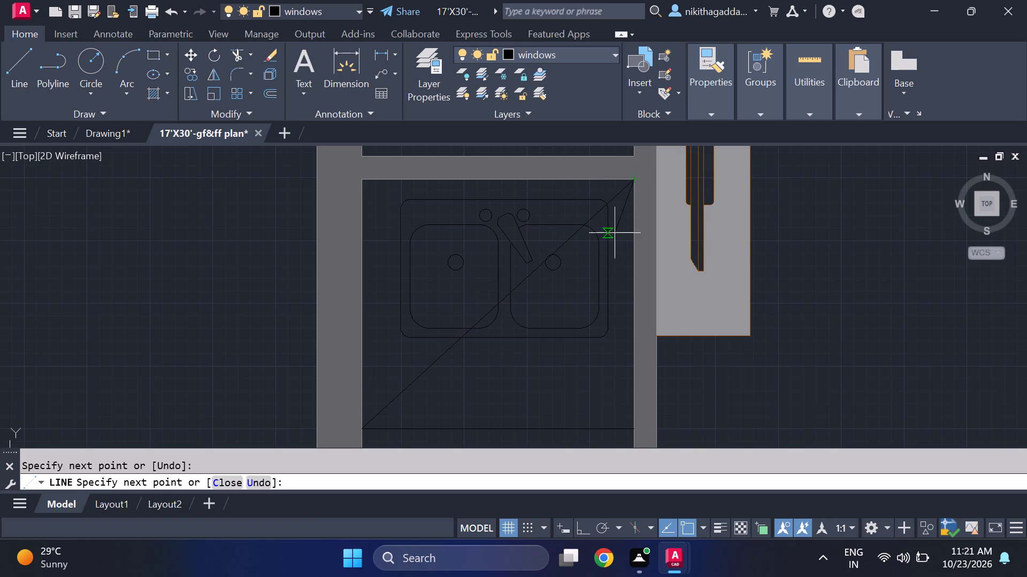
key(Escape)
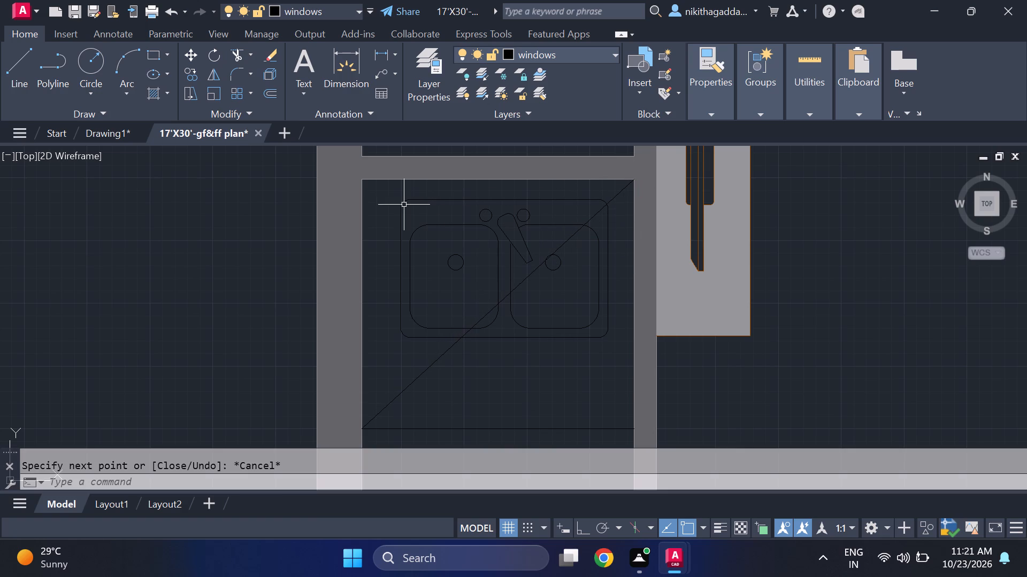
key(space)
scroll(469, 271, down, 2)
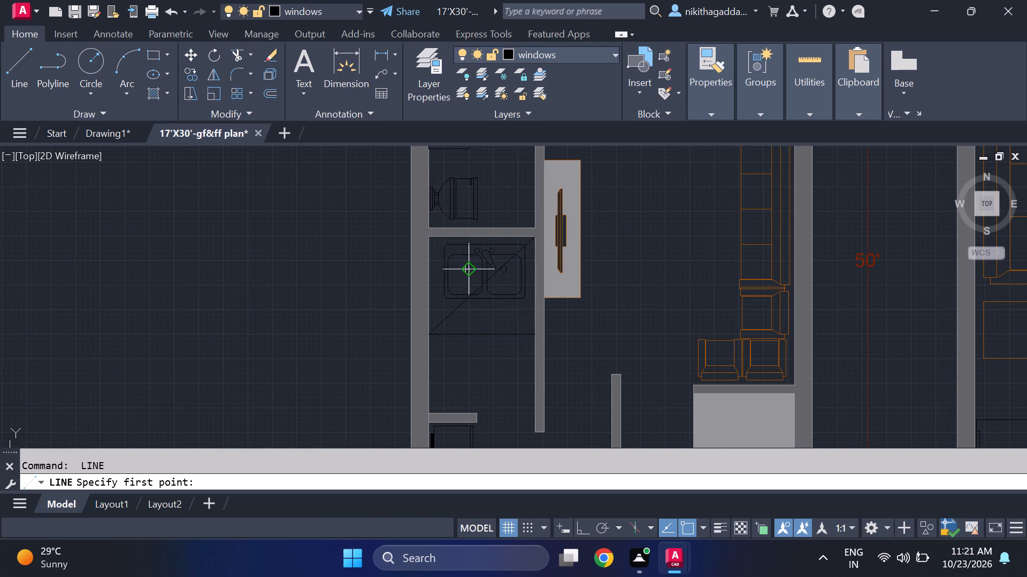
click(532, 333)
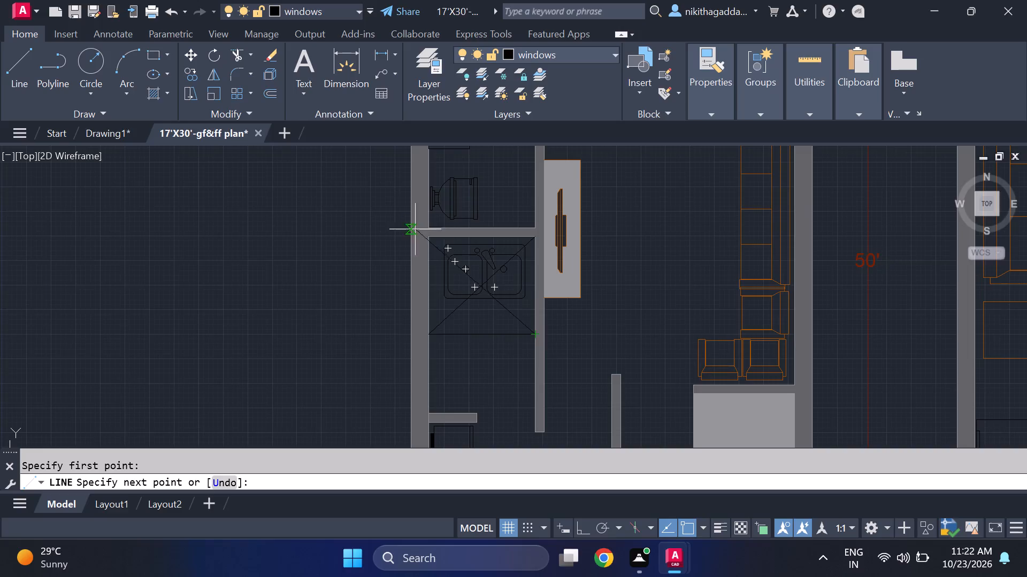
scroll(435, 253, up, 3)
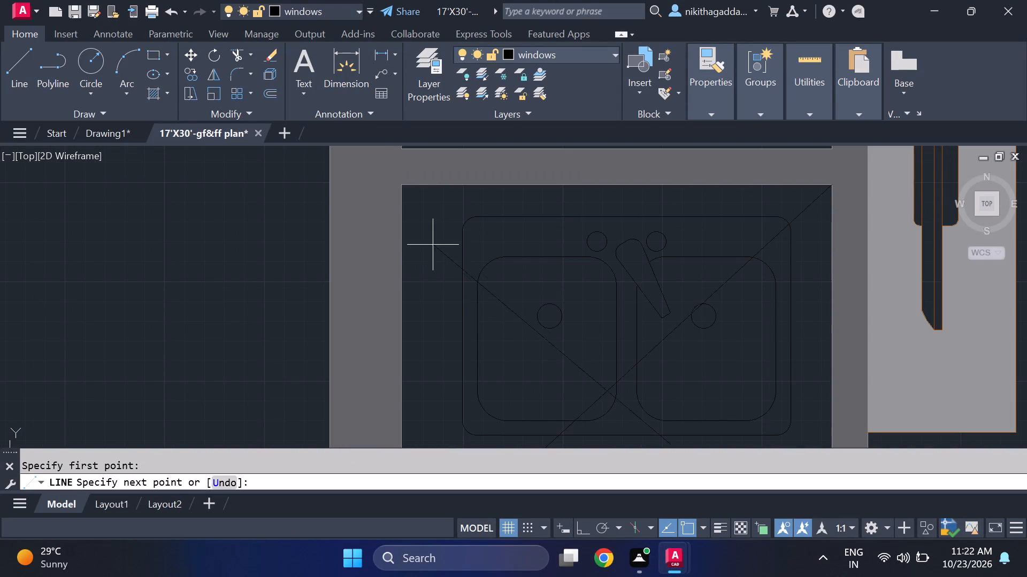
click(397, 184)
scroll(518, 235, down, 4)
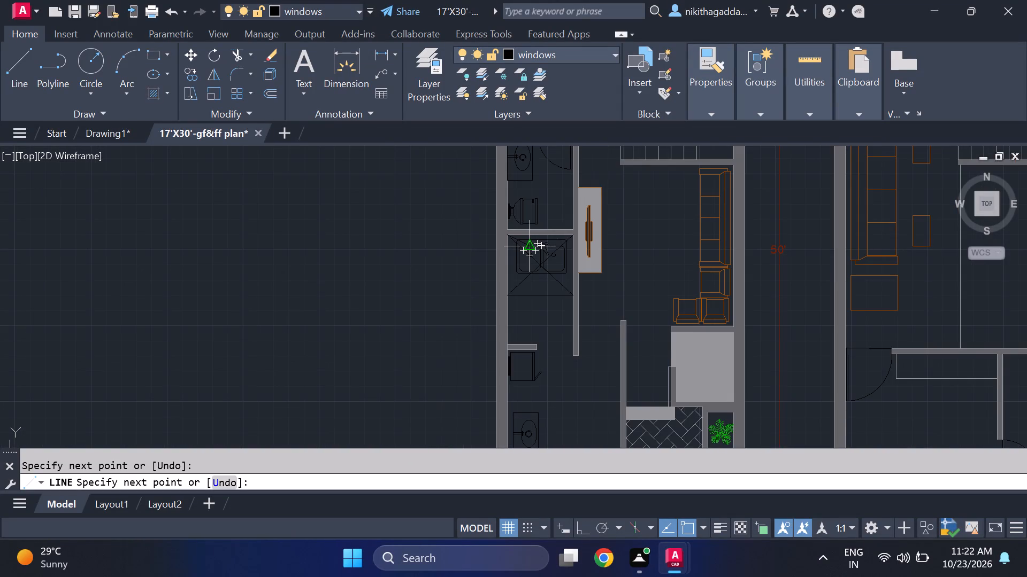
key(Escape)
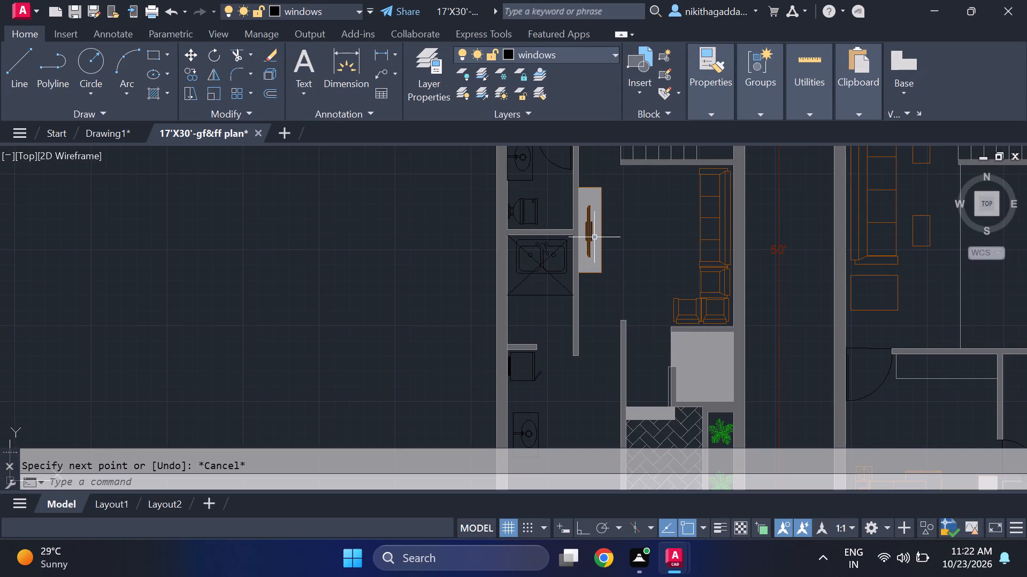
Change the linetype of the horizontal line and both diagonals around the double sink to dashed.
scroll(514, 292, up, 4)
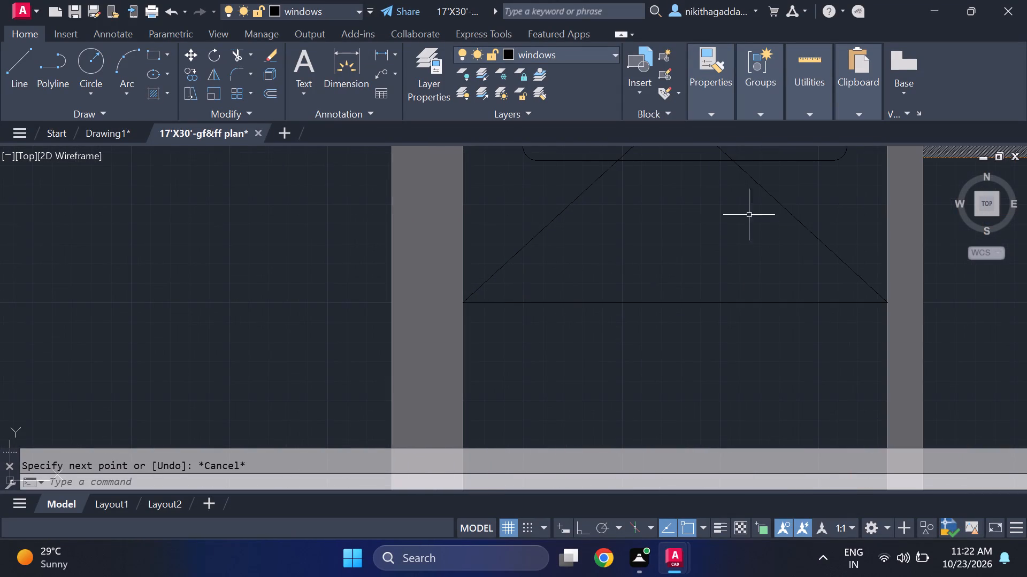
click(796, 182)
click(530, 333)
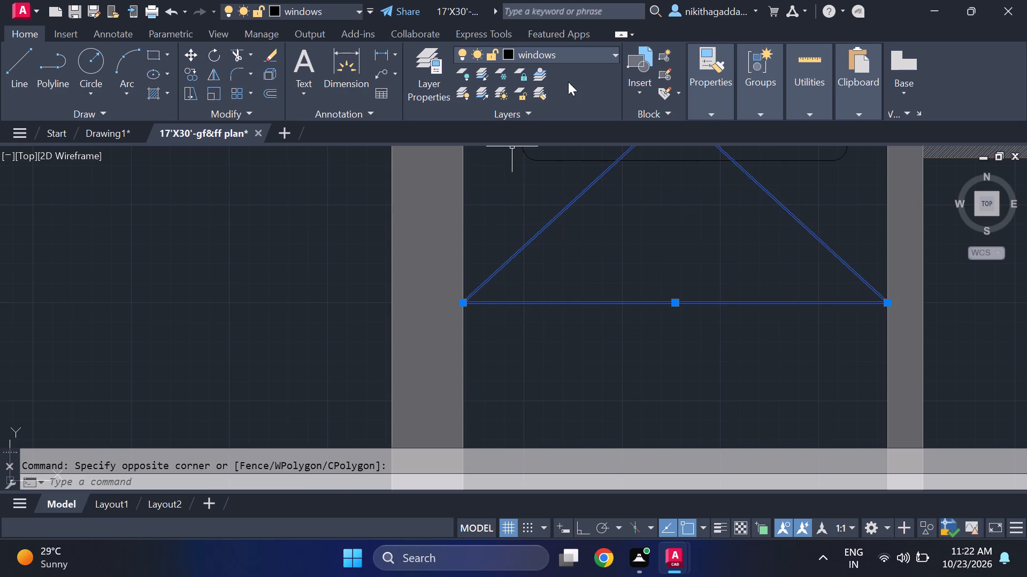
click(728, 100)
click(881, 169)
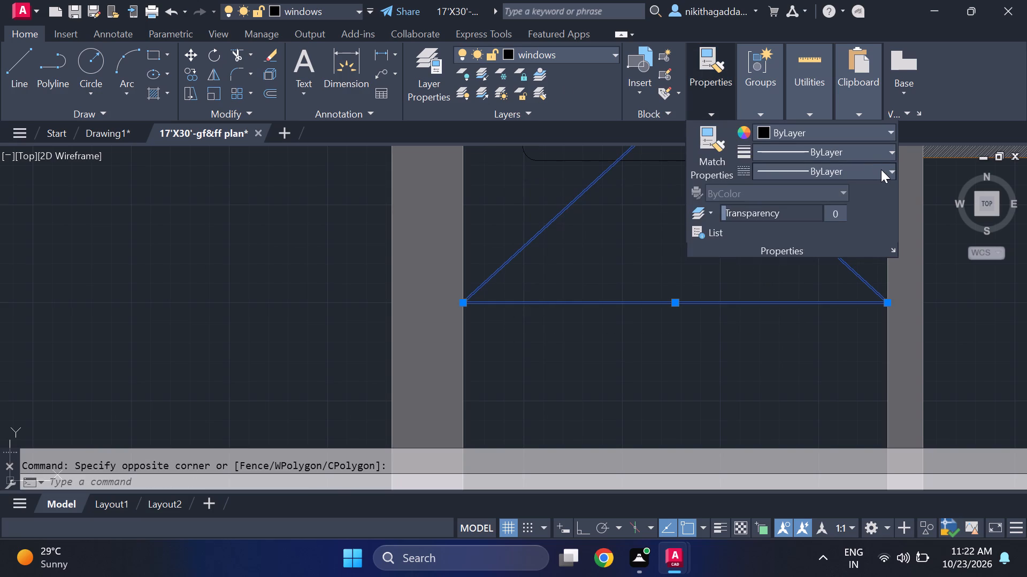
click(852, 221)
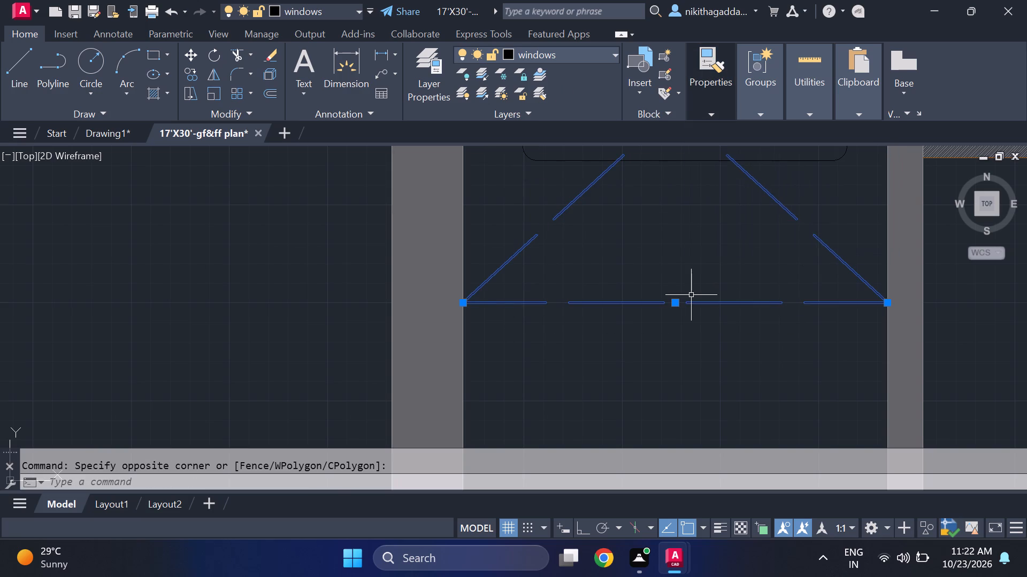
key(Escape)
On the walls layer, draw the L-shaped kitchen counter edge about 10'-8" down from the short wall's corner, and across to the wall above the stove.
scroll(687, 299, down, 4)
middle_drag(819, 357, 528, 311)
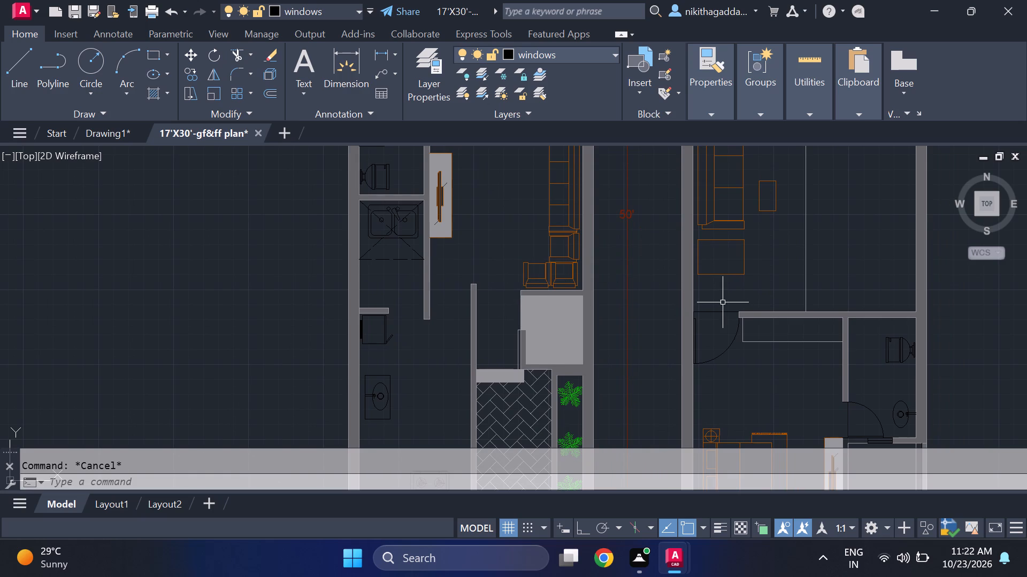
middle_drag(707, 299, 575, 254)
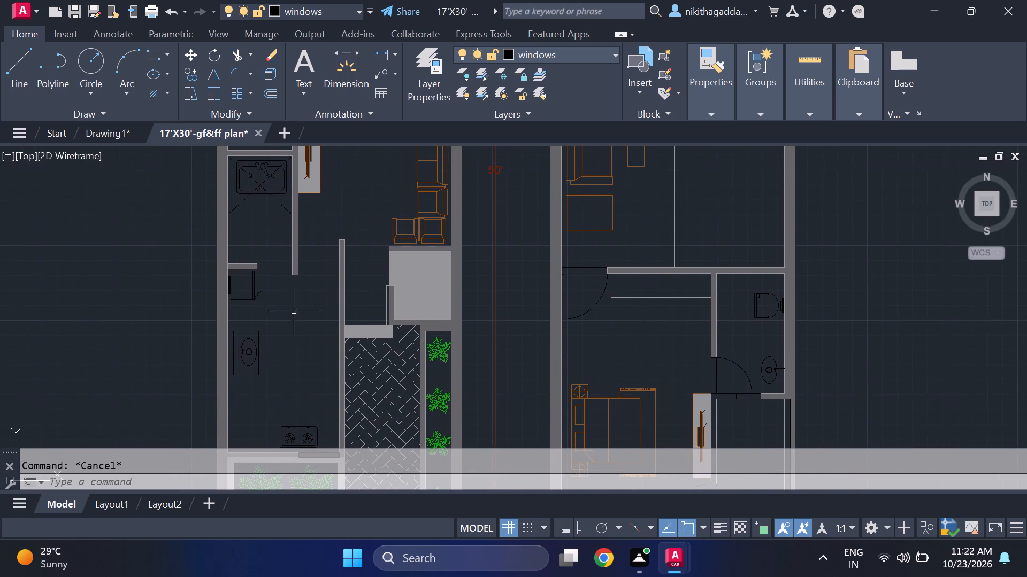
middle_drag(289, 313, 503, 251)
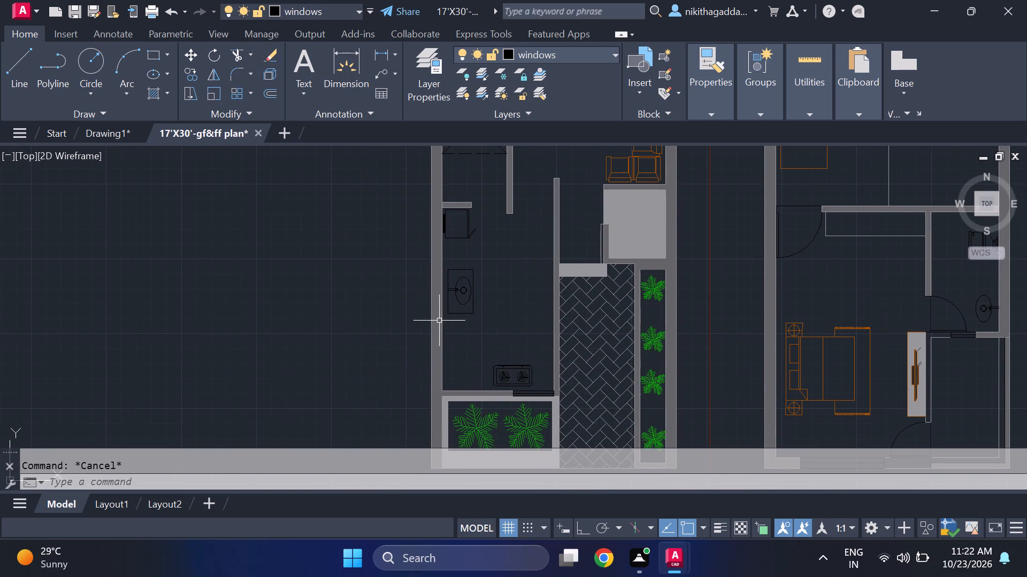
scroll(439, 320, up, 1)
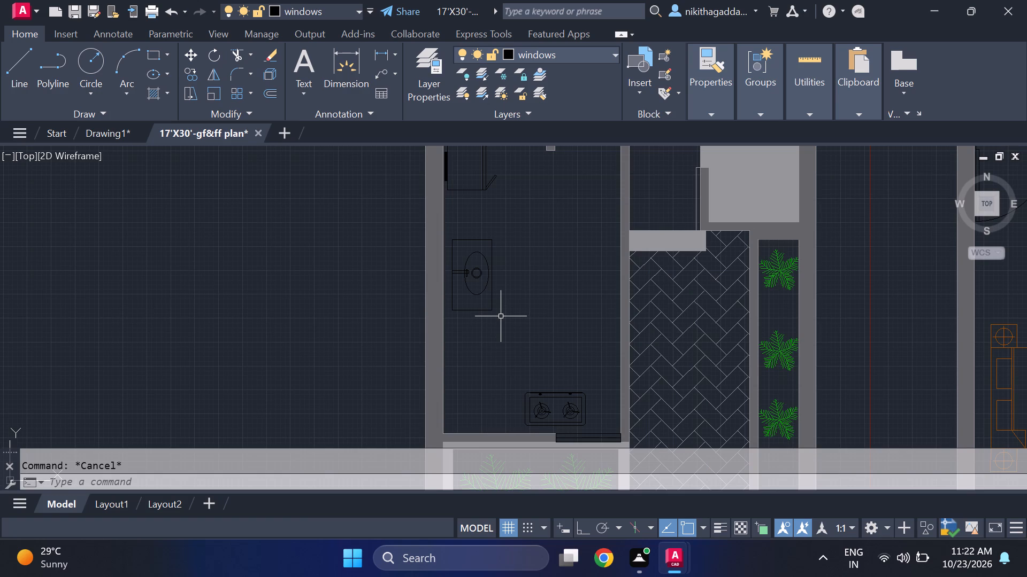
scroll(500, 315, down, 1)
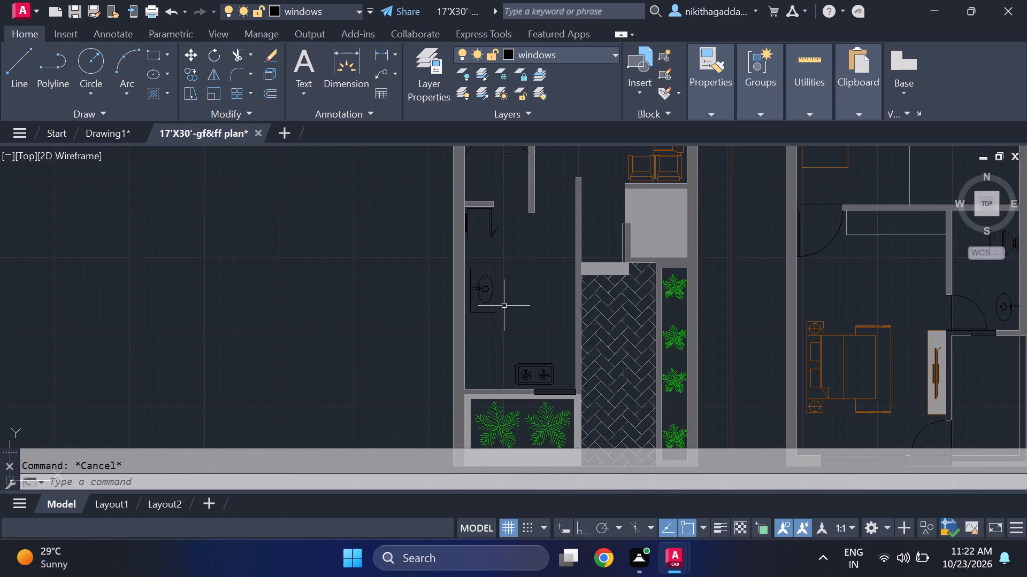
click(592, 56)
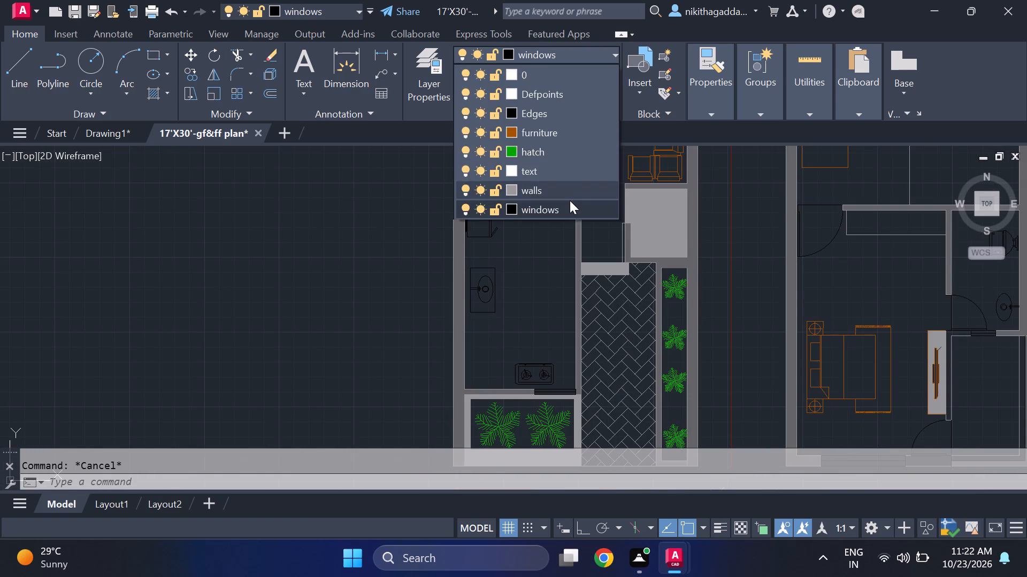
click(569, 200)
click(591, 59)
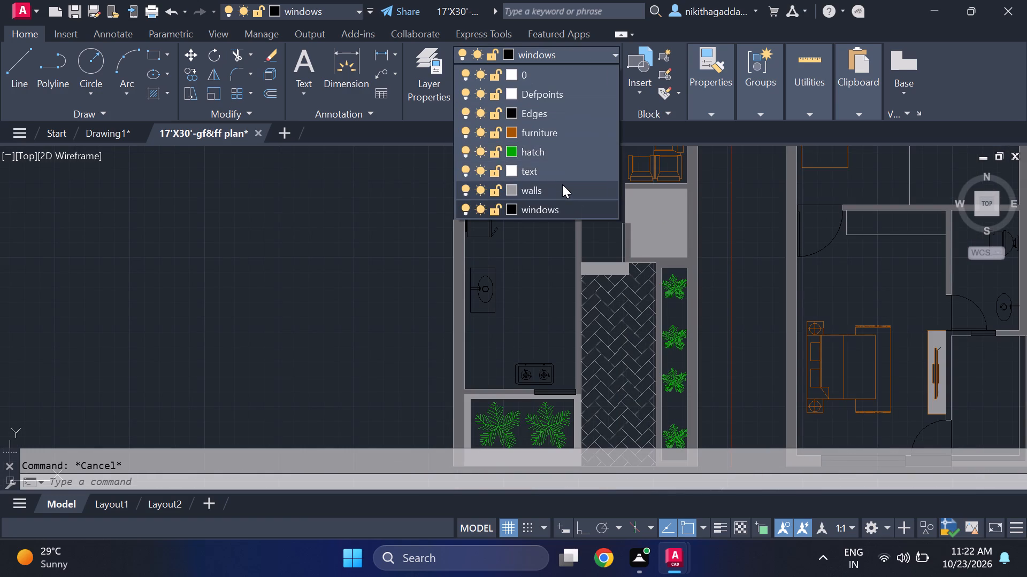
click(562, 190)
key(l)
key(Return)
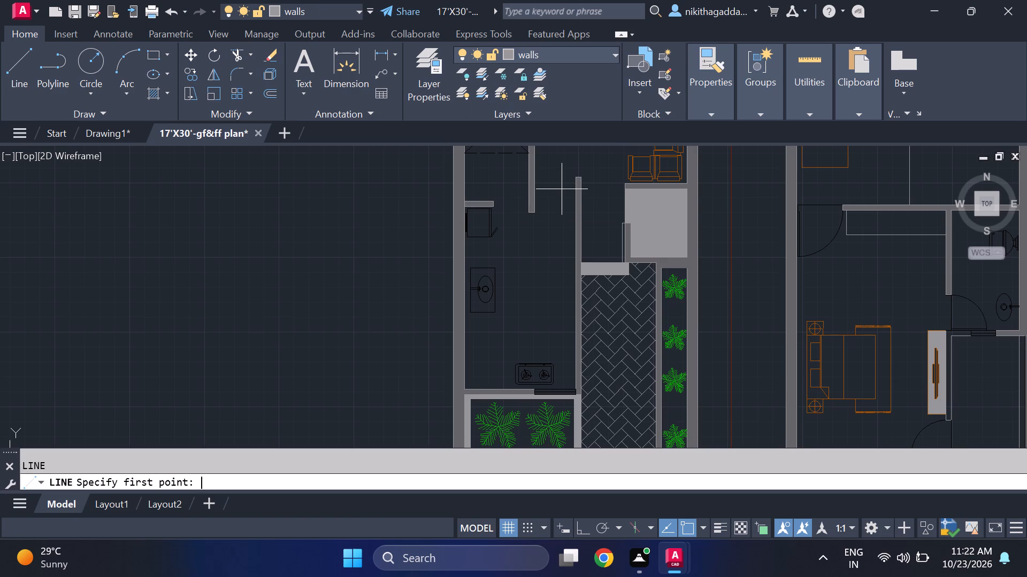
scroll(566, 206, up, 1)
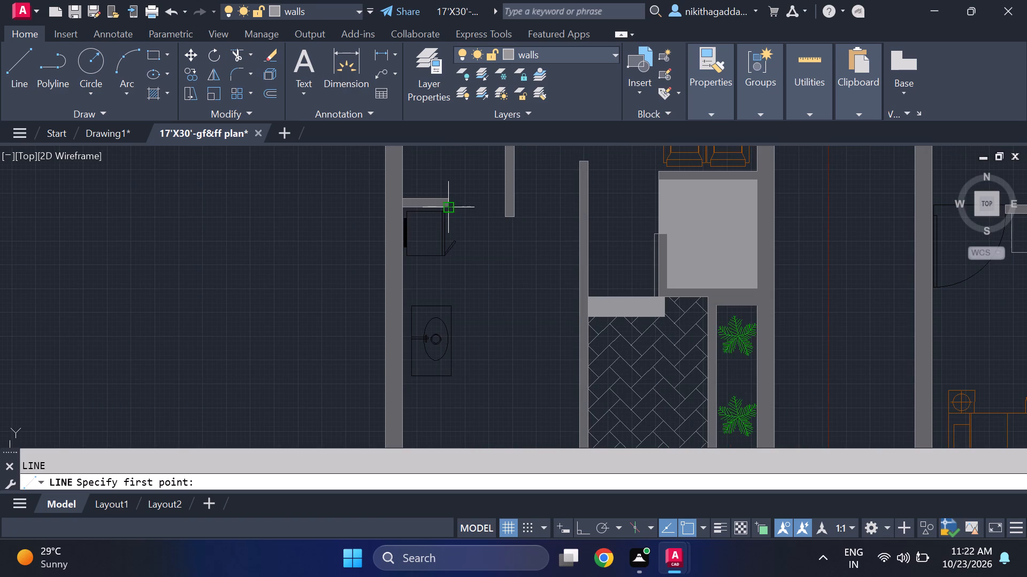
middle_drag(540, 358, 532, 255)
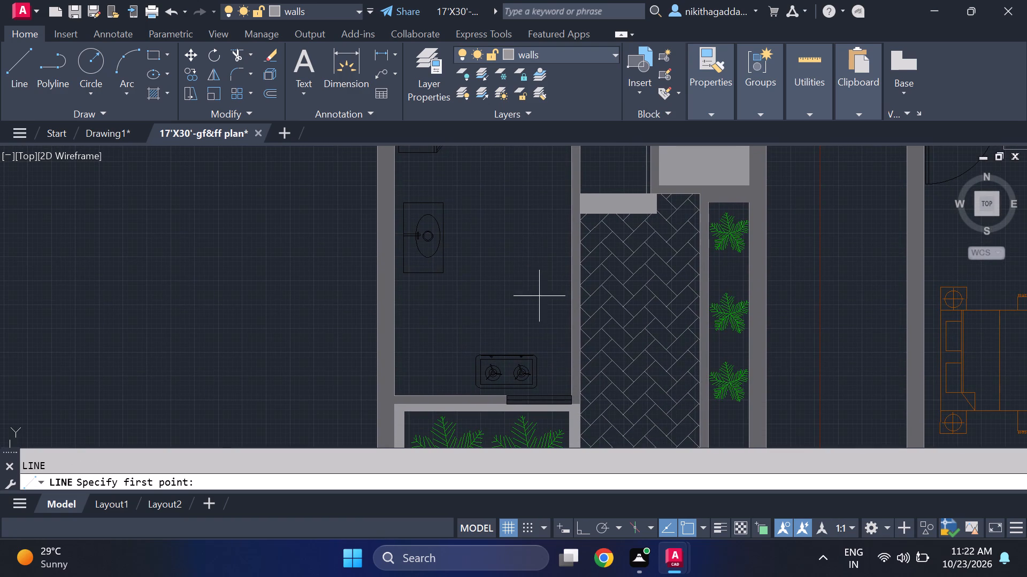
middle_drag(497, 238, 515, 308)
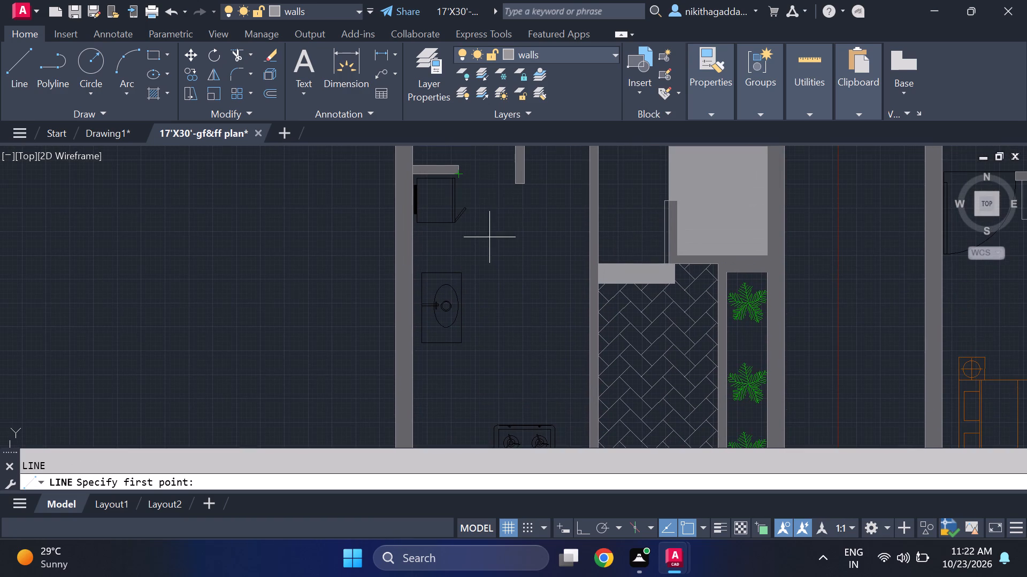
click(463, 175)
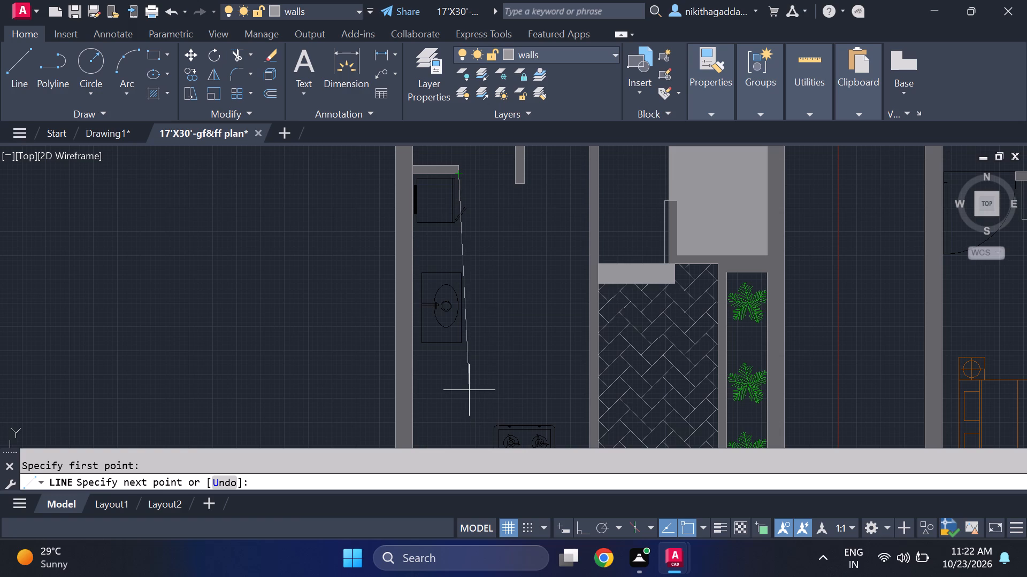
key(F8)
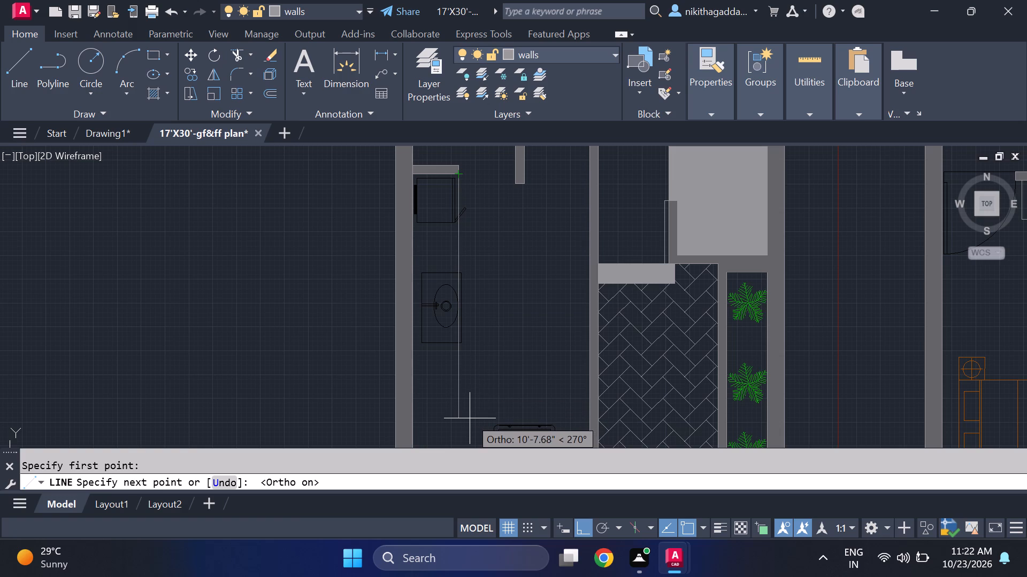
click(462, 417)
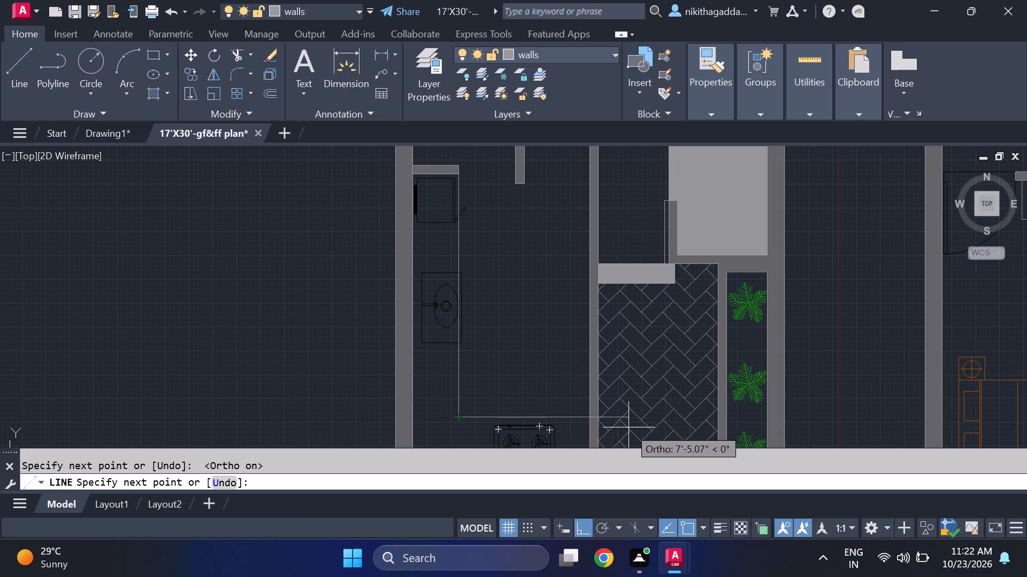
click(591, 417)
key(Escape)
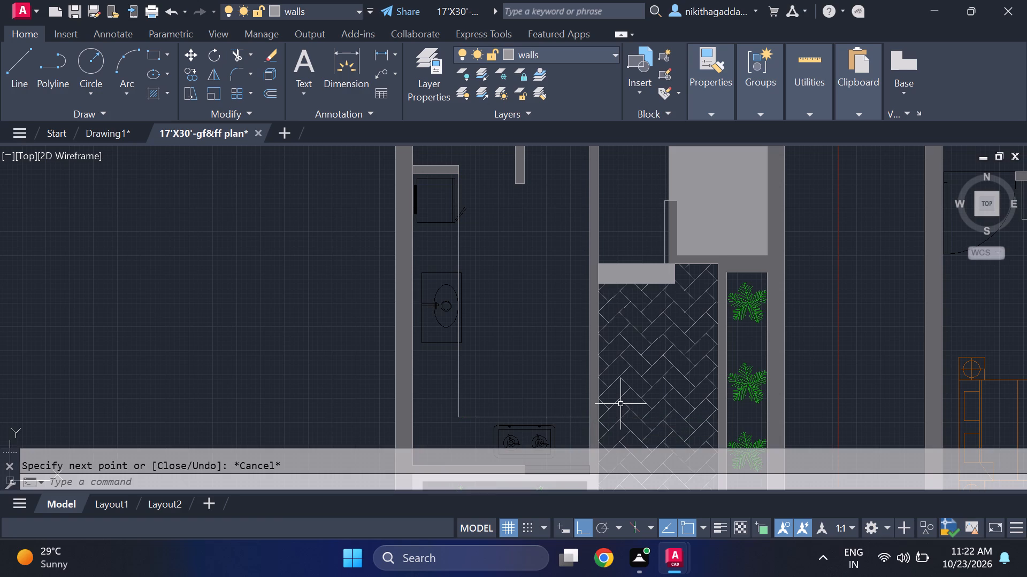
Scale the whole refrigerator symbol down about its lower wall-side corner so its open door ends within the kitchen counter edge.
scroll(446, 199, up, 2)
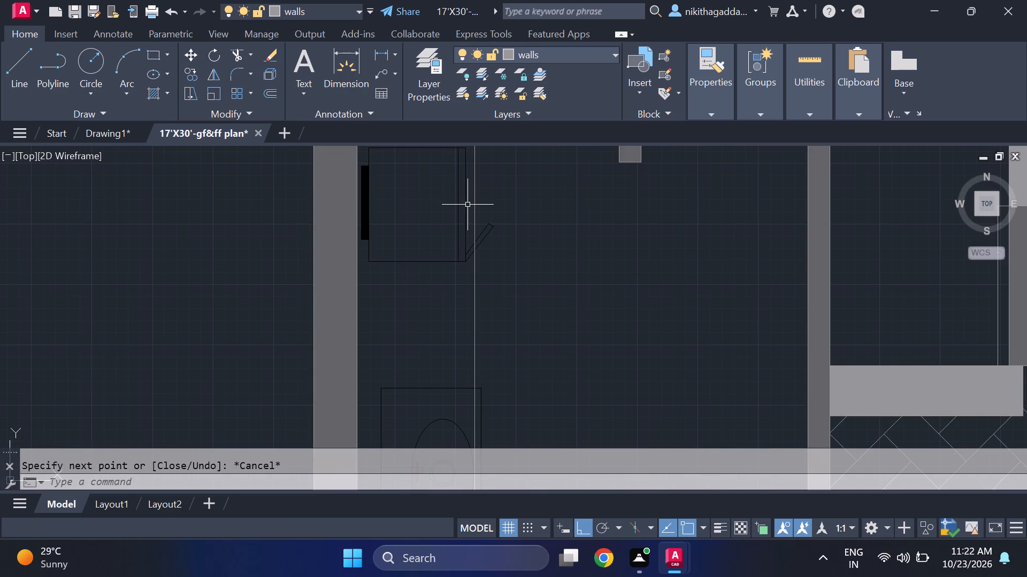
click(467, 205)
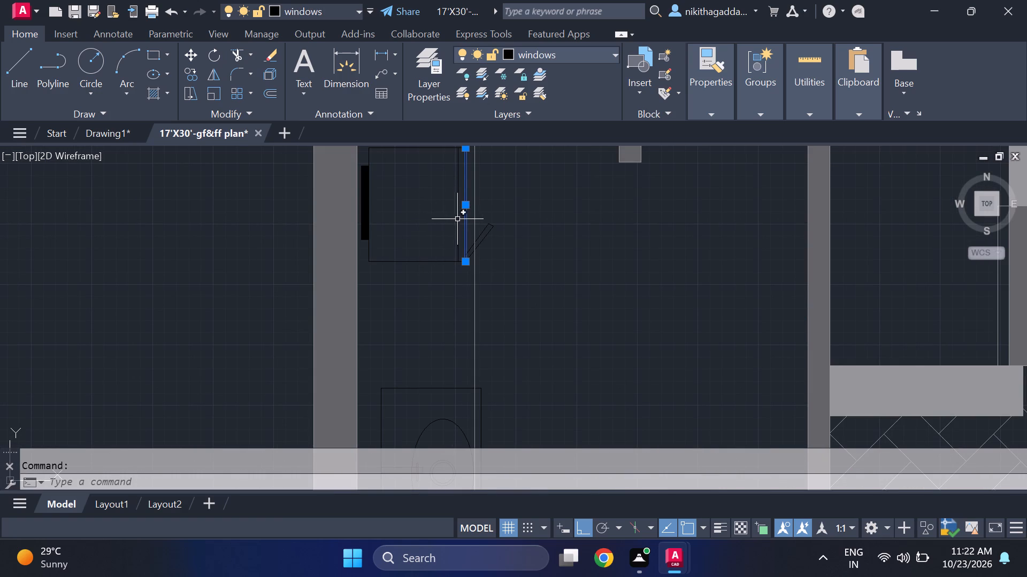
click(458, 219)
drag(444, 218, 443, 232)
click(400, 301)
scroll(350, 187, up, 2)
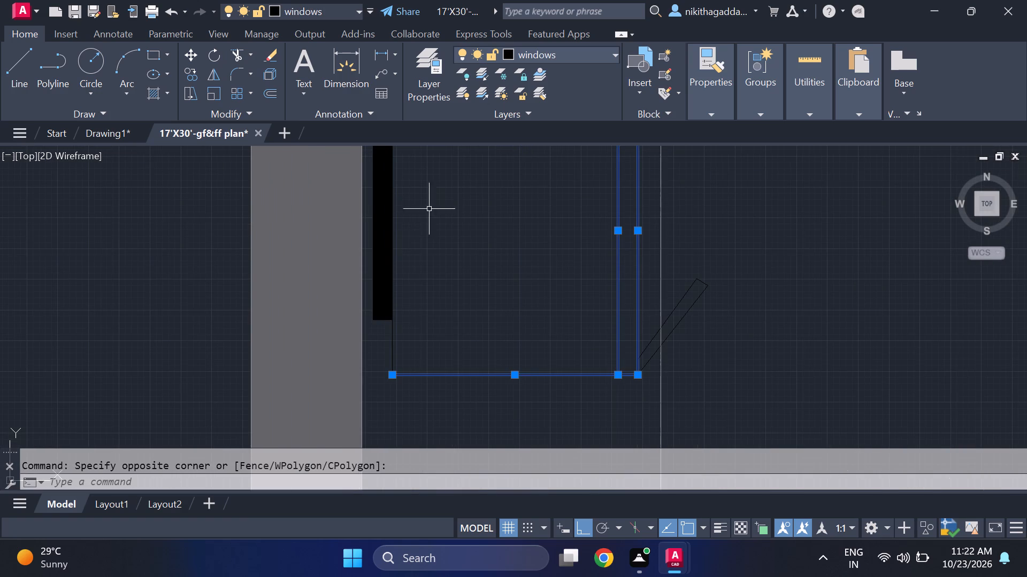
click(436, 202)
click(375, 341)
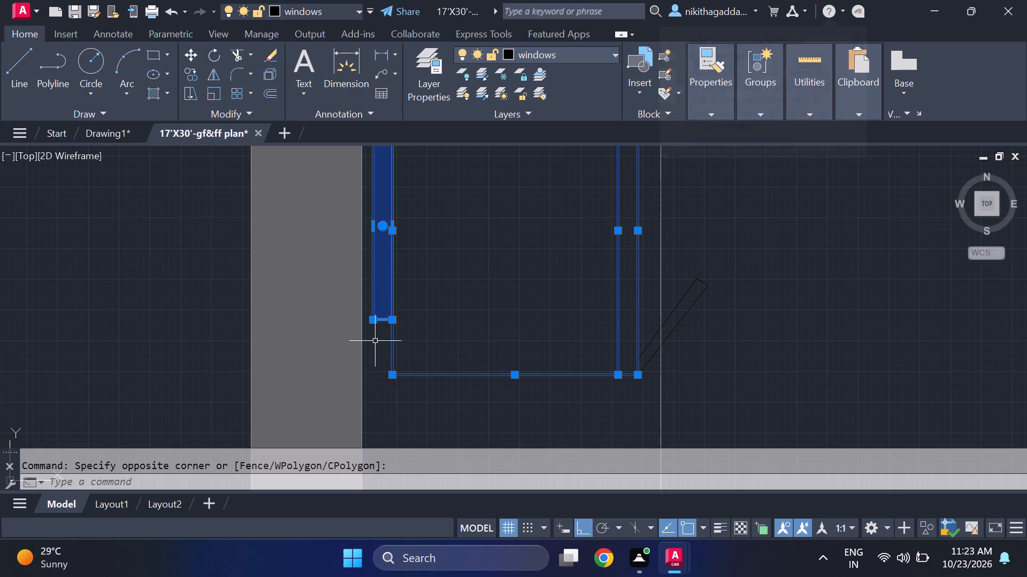
scroll(420, 287, down, 4)
scroll(431, 239, up, 4)
drag(425, 325, 423, 331)
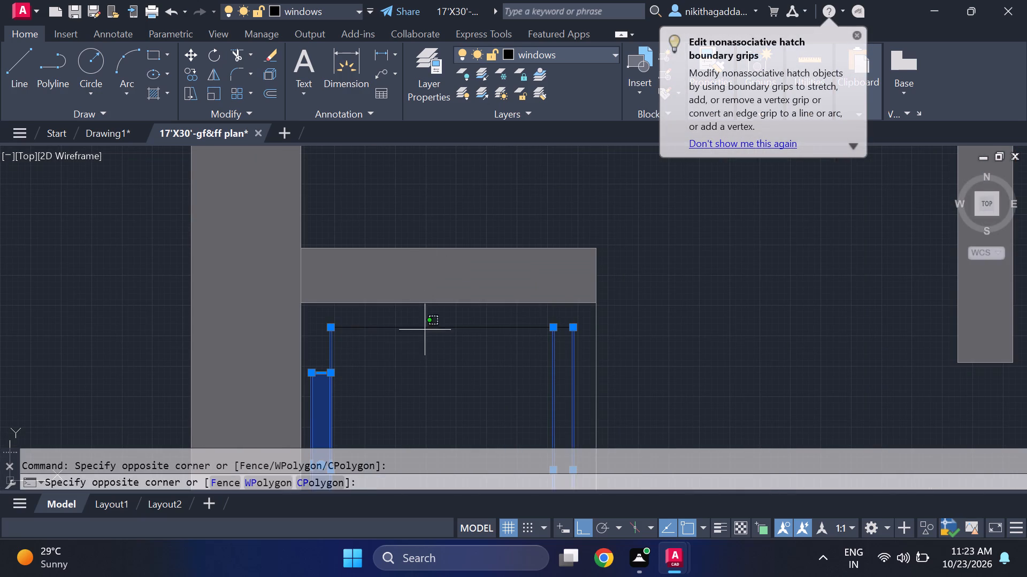
click(383, 364)
scroll(466, 341, down, 3)
scroll(515, 438, up, 4)
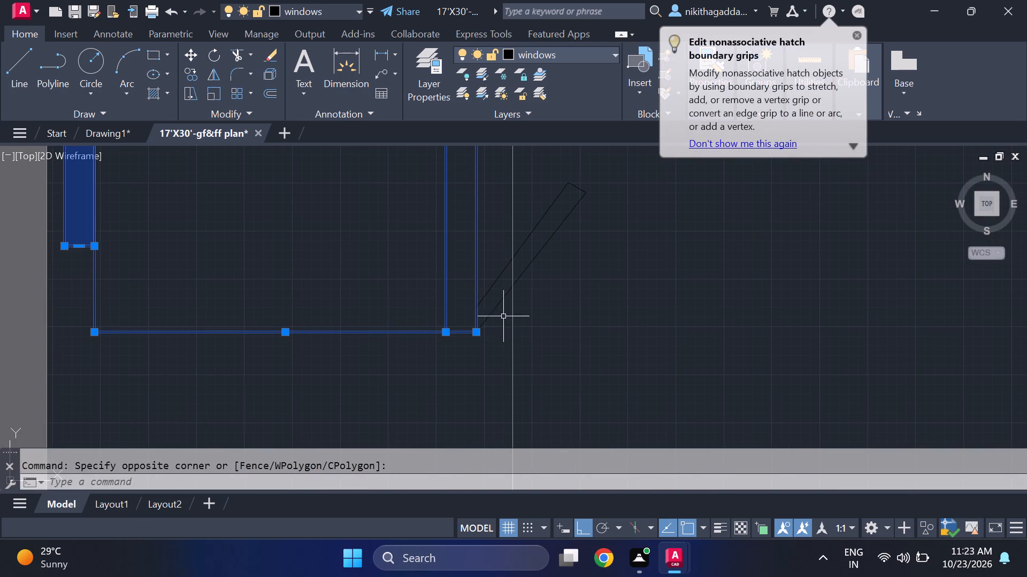
click(507, 332)
click(450, 288)
scroll(455, 270, down, 2)
scroll(497, 233, up, 3)
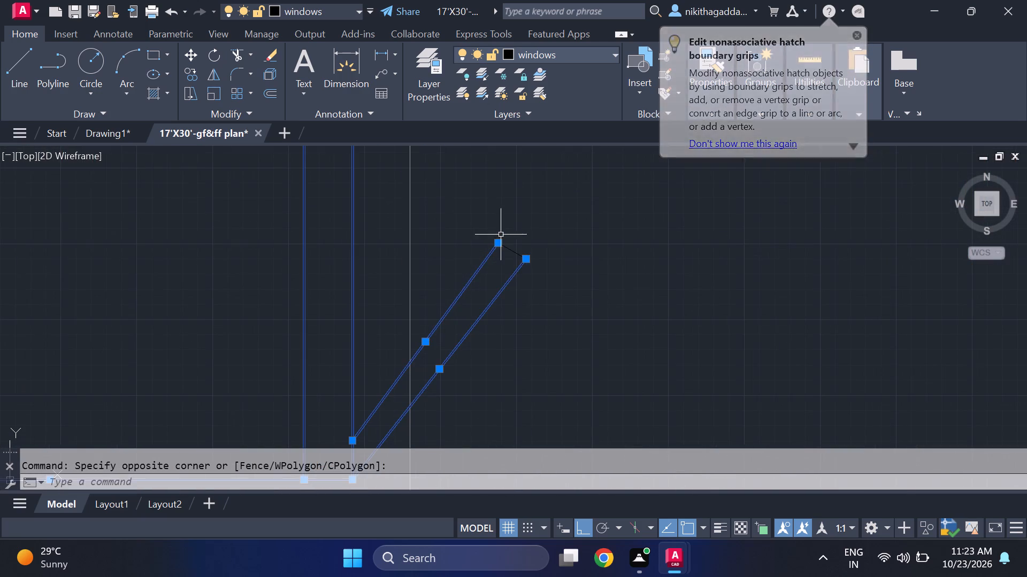
drag(532, 233, 524, 244)
click(500, 274)
scroll(514, 256, down, 4)
text(scale)
key(Return)
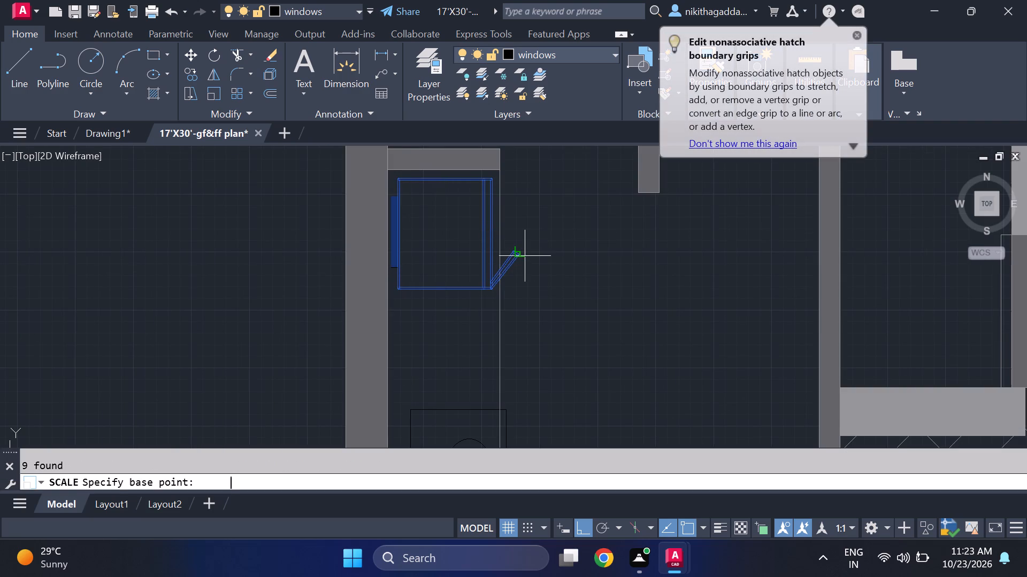
scroll(424, 167, up, 1)
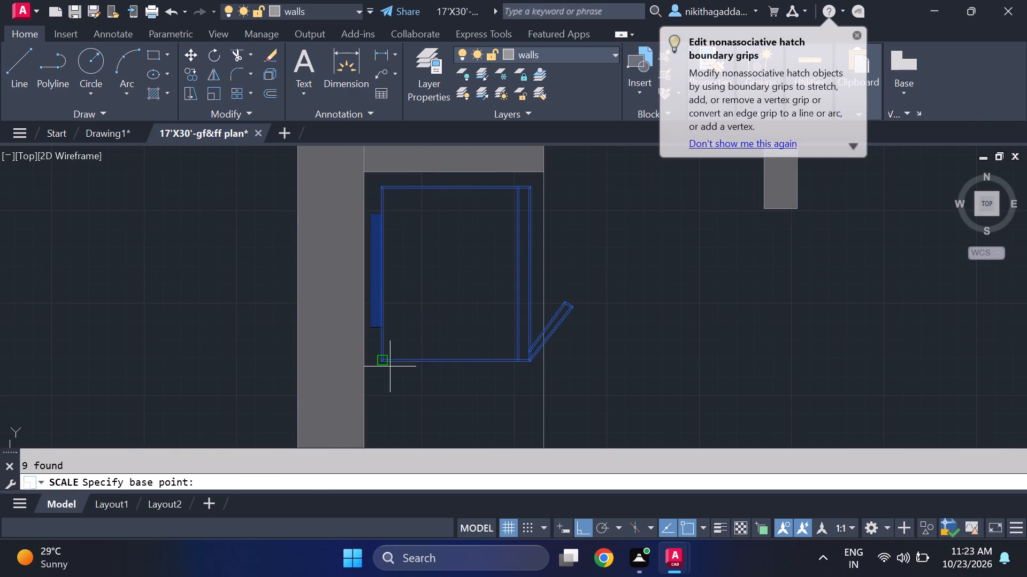
click(381, 364)
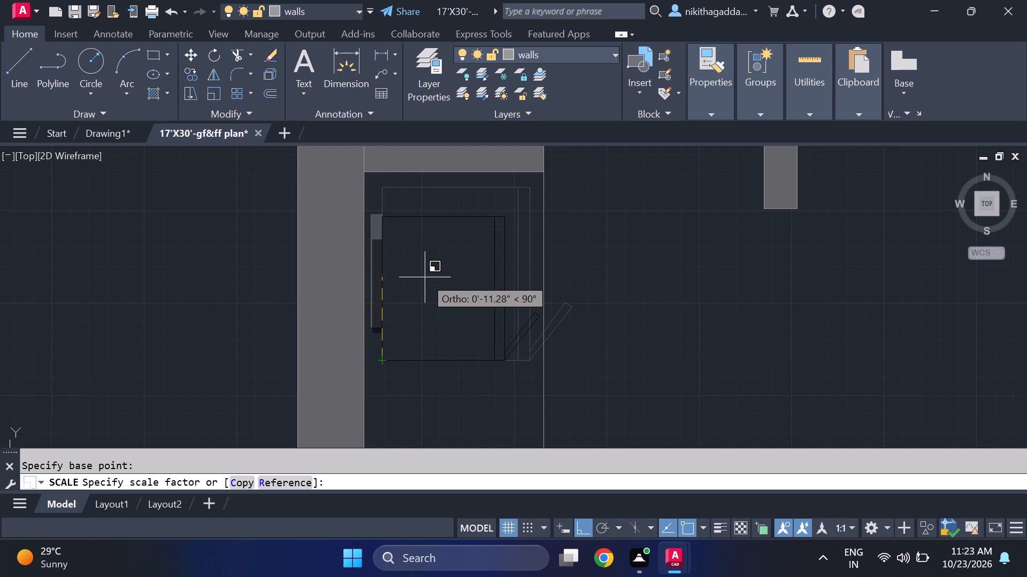
click(427, 276)
Move the refrigerator up towards the short wall and outwards towards the counter edge.
click(509, 191)
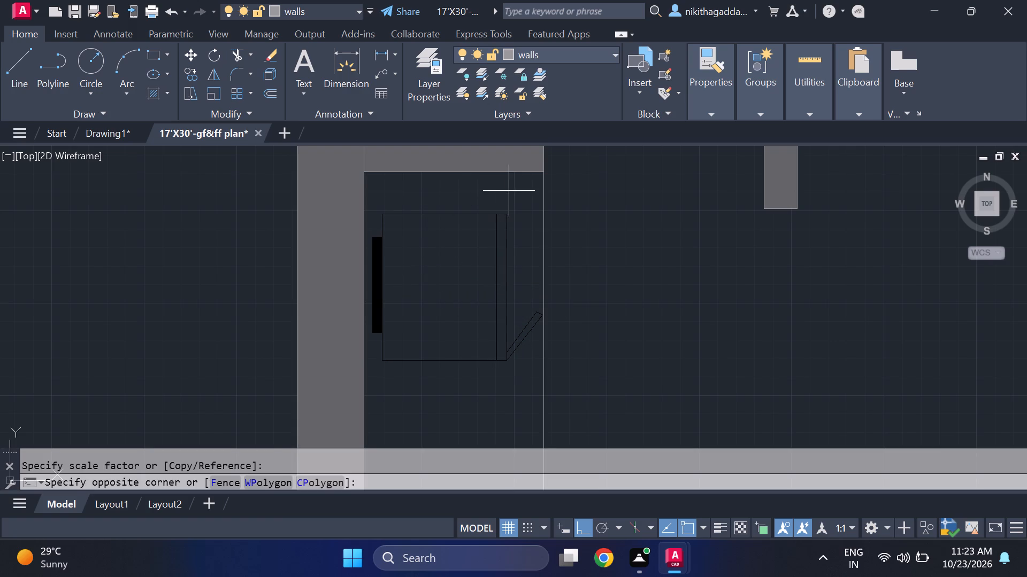
click(371, 387)
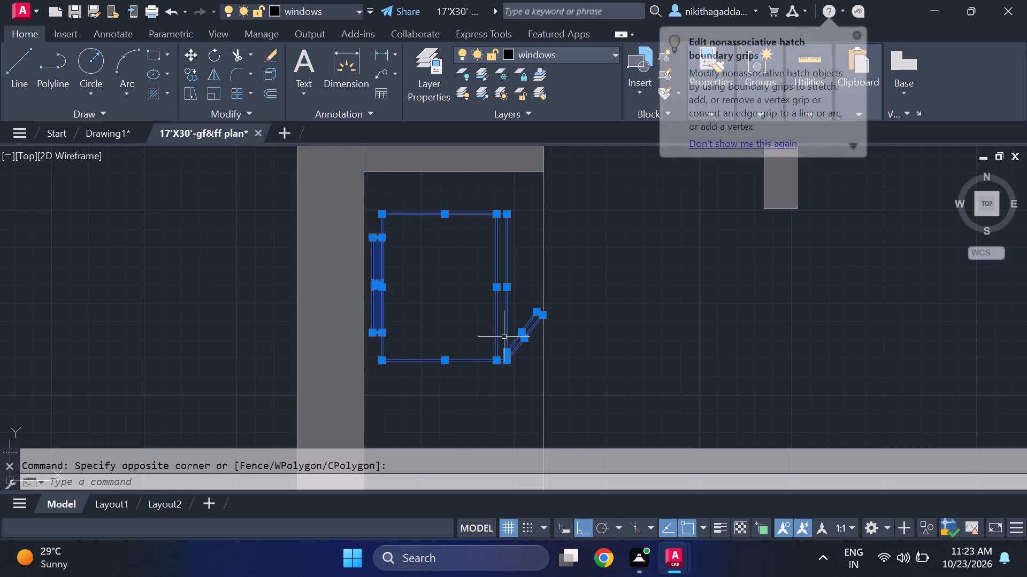
scroll(532, 316, up, 3)
click(559, 297)
click(534, 319)
scroll(546, 273, down, 1)
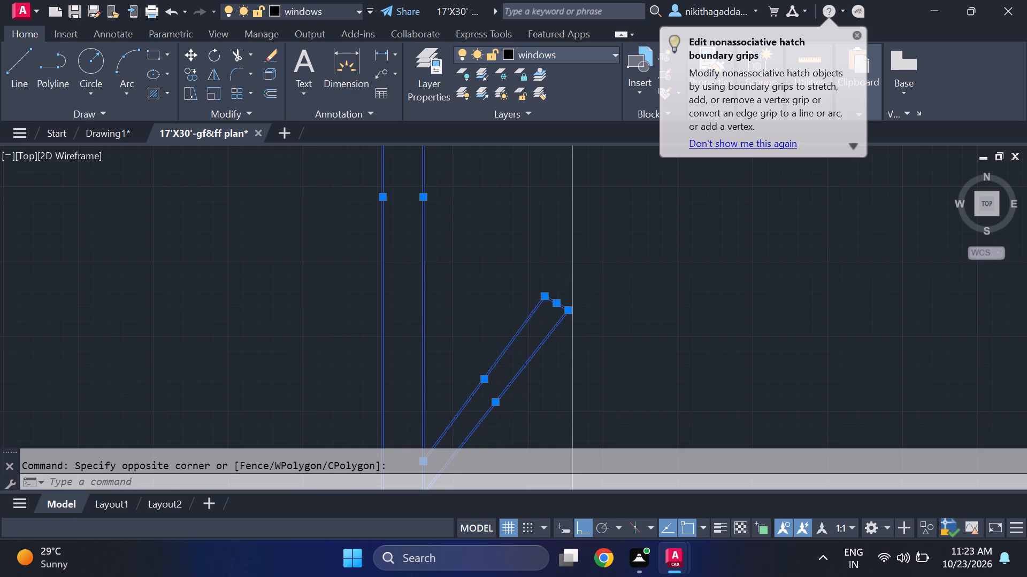
scroll(543, 269, down, 2)
key(m)
key(Return)
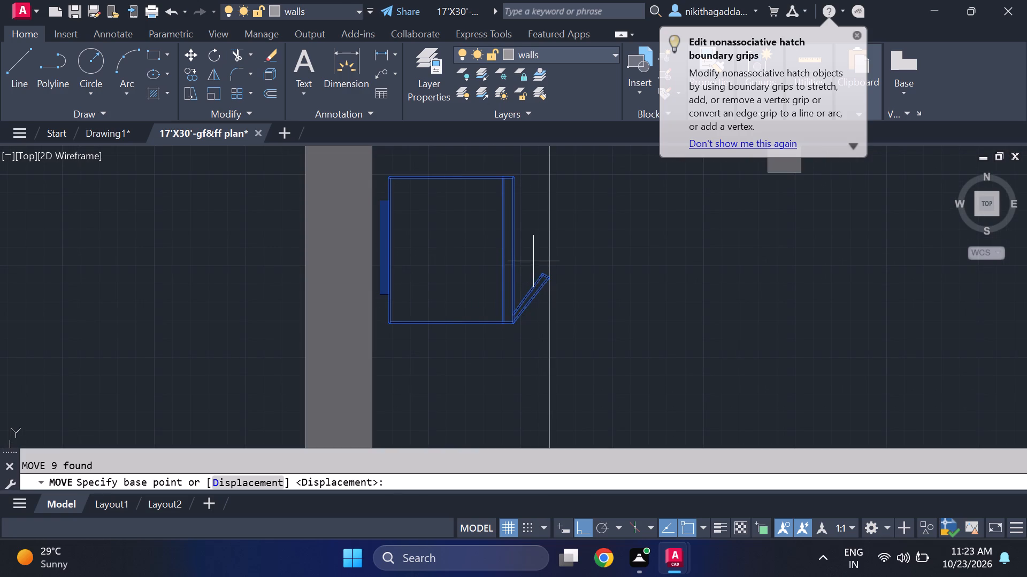
click(508, 328)
middle_drag(510, 286, 518, 360)
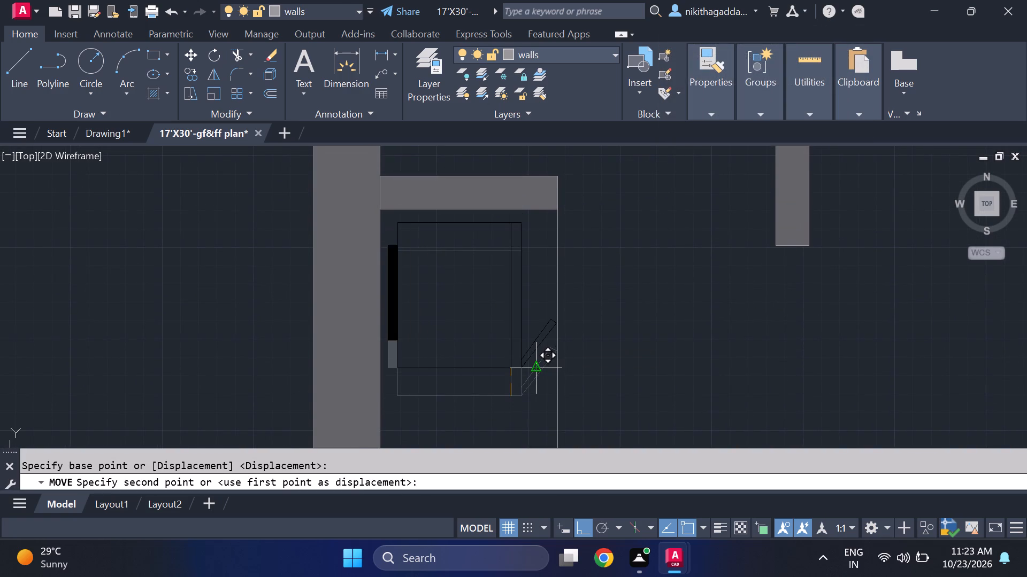
click(537, 363)
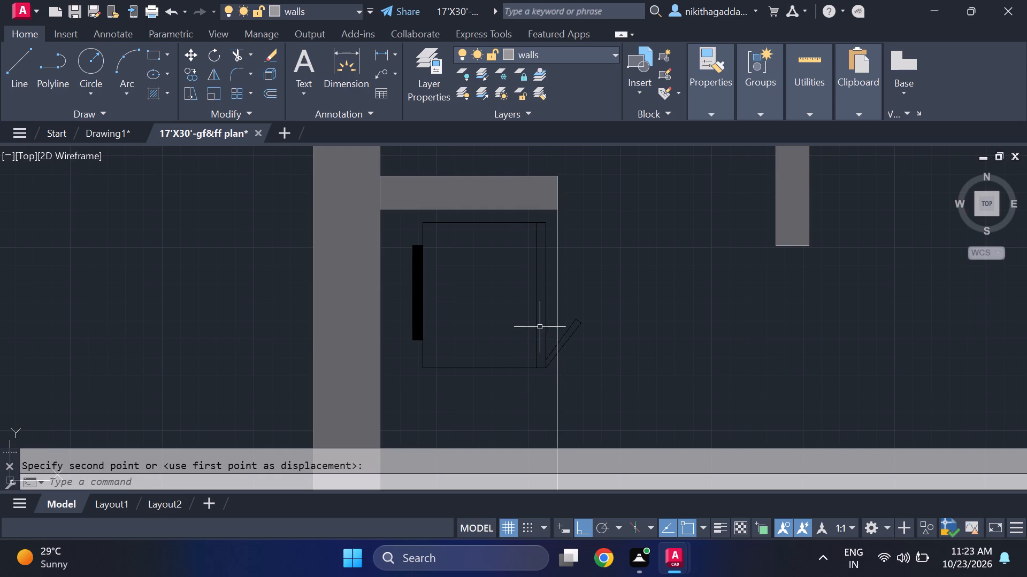
Move the refrigerator straight back towards the long wall so its open door stays inside the counter edge.
scroll(542, 221, up, 2)
click(542, 216)
drag(183, 383, 188, 383)
click(560, 286)
click(464, 345)
scroll(479, 305, down, 3)
scroll(473, 387, up, 1)
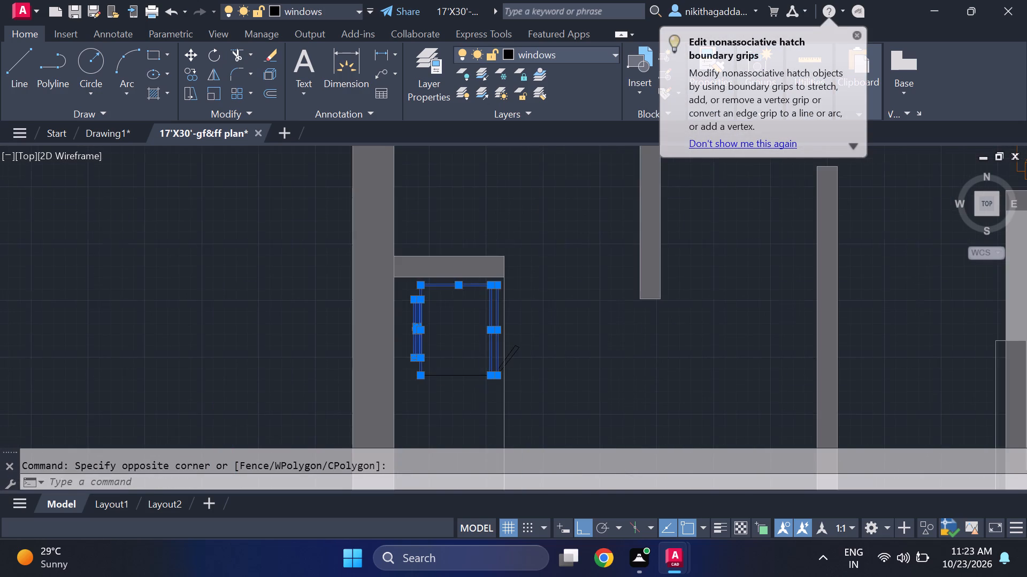
click(466, 342)
click(419, 393)
scroll(518, 362, up, 4)
click(500, 382)
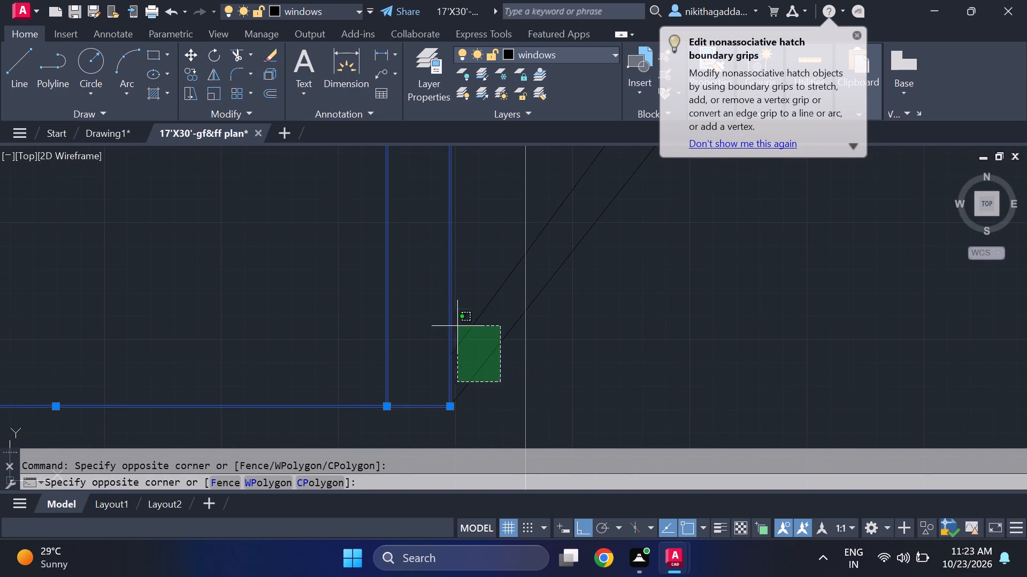
click(447, 309)
scroll(512, 275, down, 3)
scroll(544, 230, up, 4)
drag(583, 235, 573, 252)
click(553, 286)
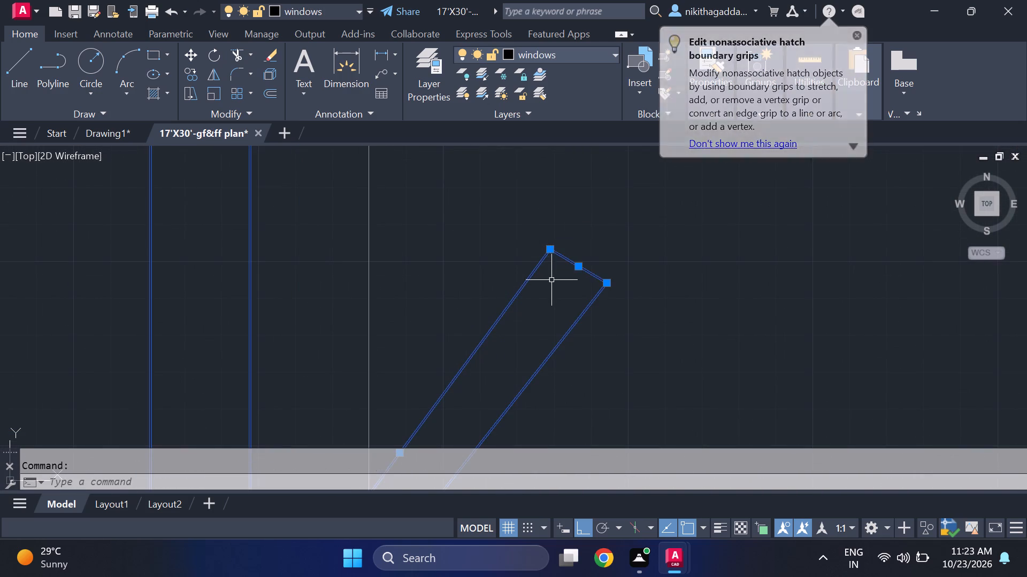
scroll(550, 272, down, 4)
key(m)
key(Return)
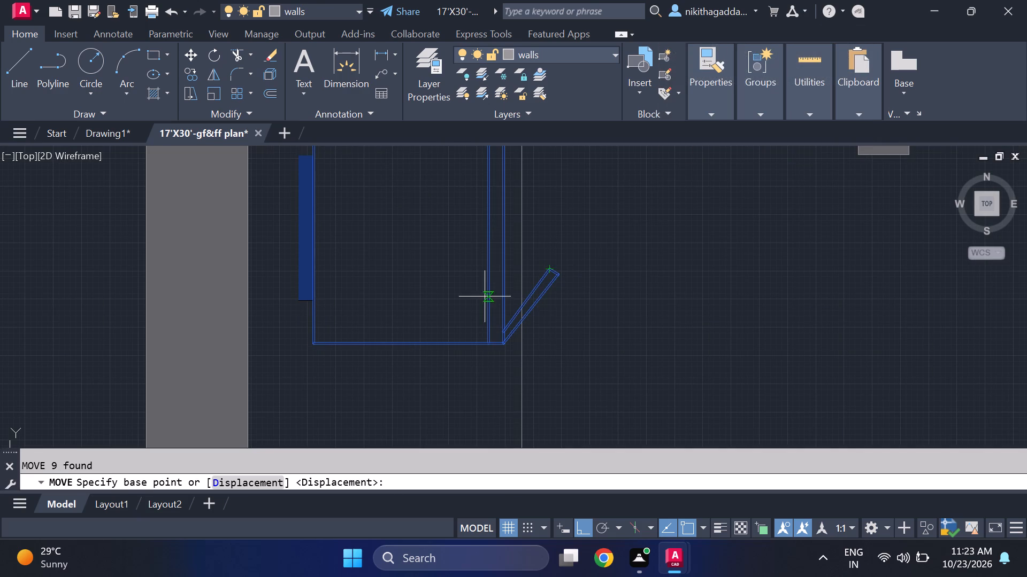
click(504, 340)
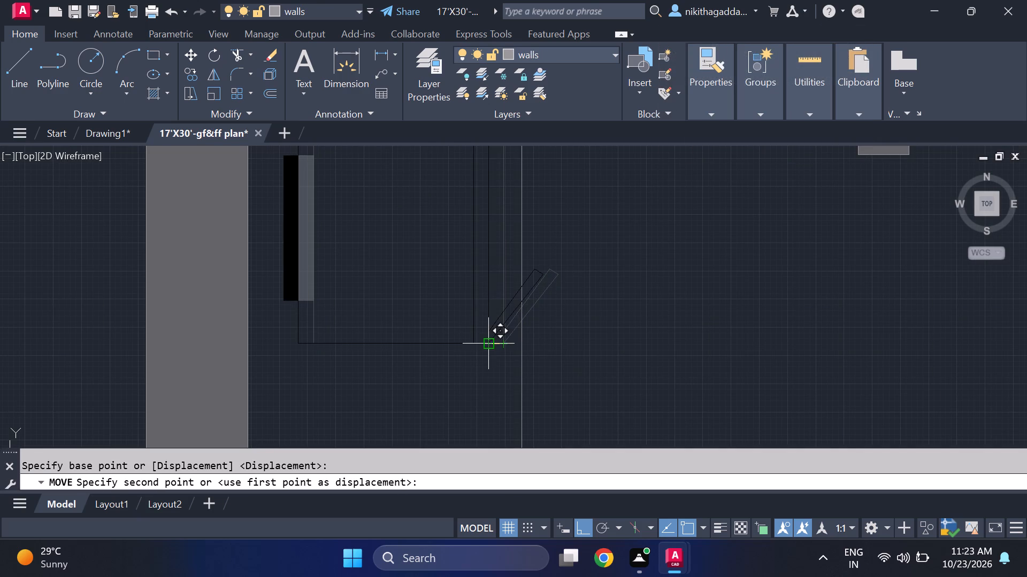
click(462, 343)
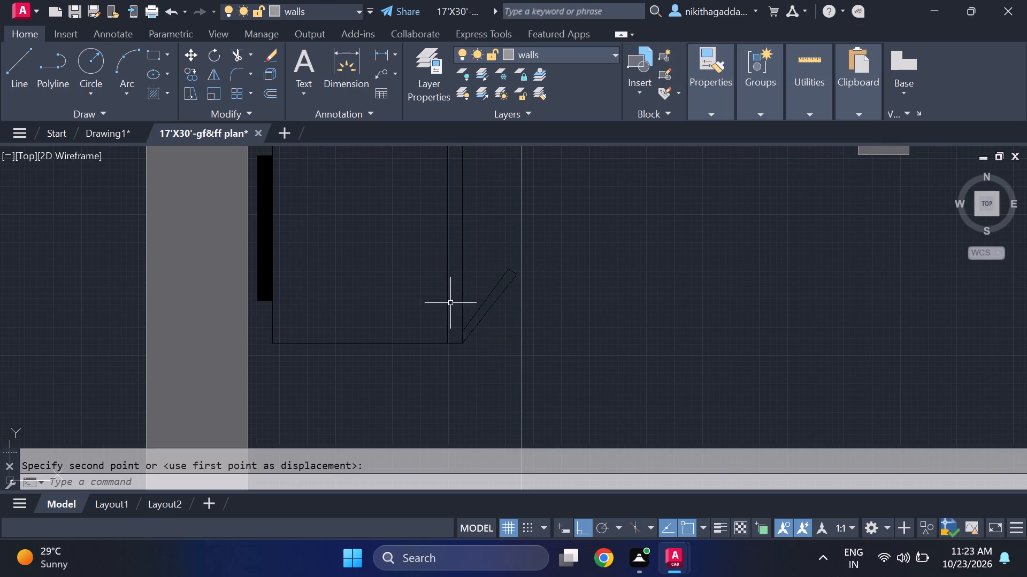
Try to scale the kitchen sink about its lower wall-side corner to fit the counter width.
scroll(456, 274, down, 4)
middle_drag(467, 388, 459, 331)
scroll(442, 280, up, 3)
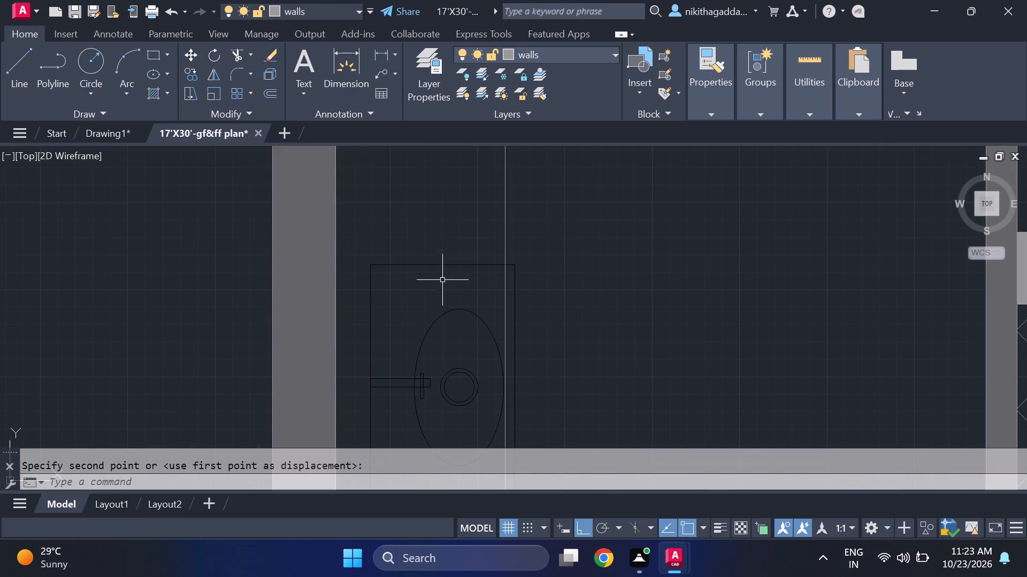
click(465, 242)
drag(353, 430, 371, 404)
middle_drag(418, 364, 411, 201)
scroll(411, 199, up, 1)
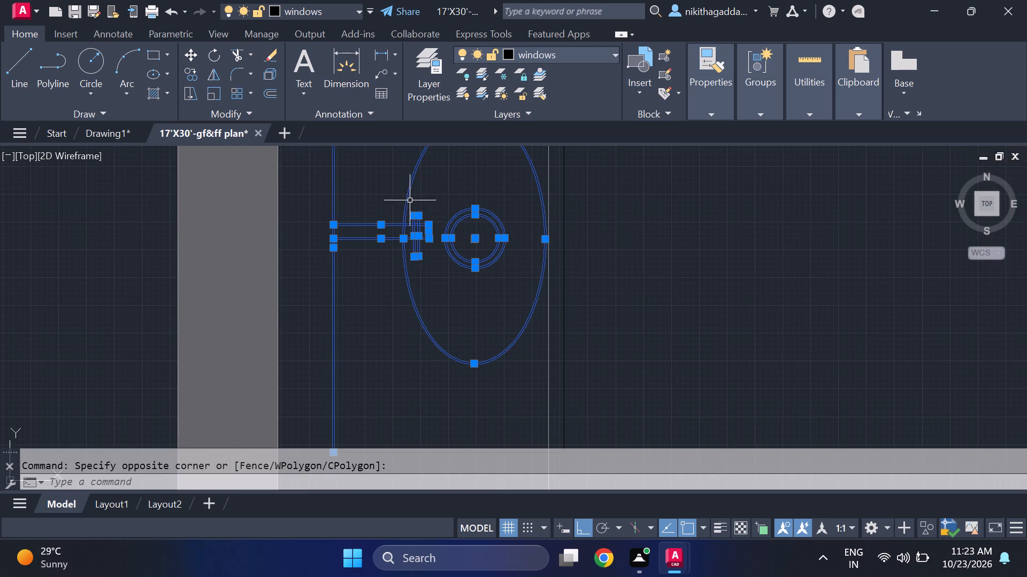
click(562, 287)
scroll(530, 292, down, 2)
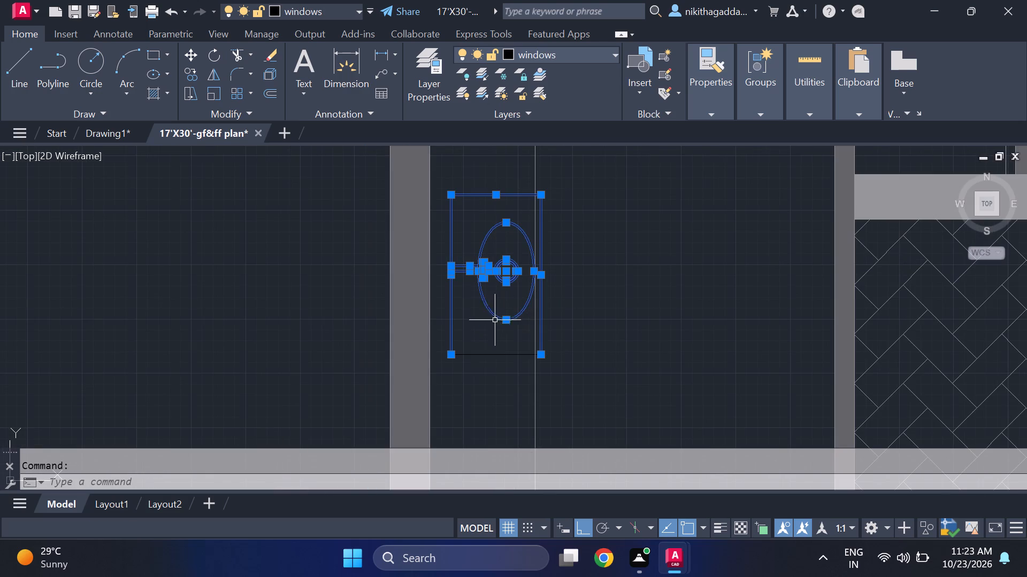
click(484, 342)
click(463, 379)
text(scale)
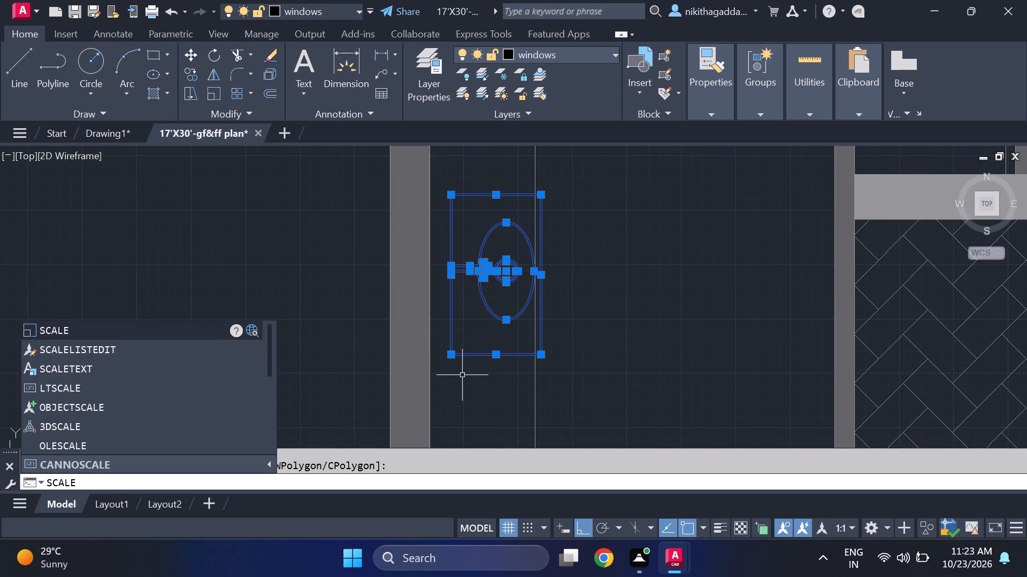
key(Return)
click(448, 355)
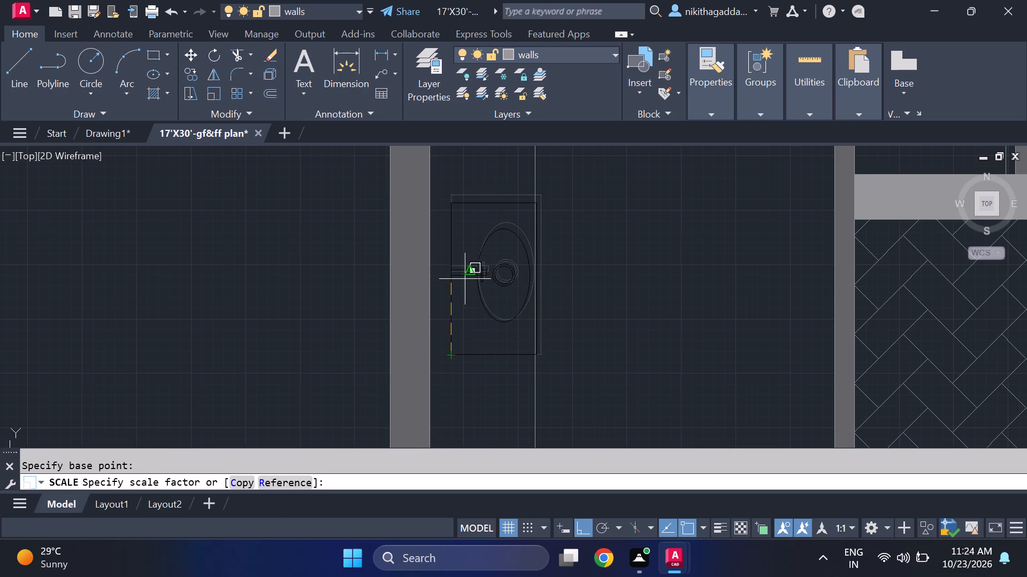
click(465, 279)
Scale the complete kitchen sink down about its lower wall-side corner so it fits inside the counter edge.
drag(510, 158, 508, 183)
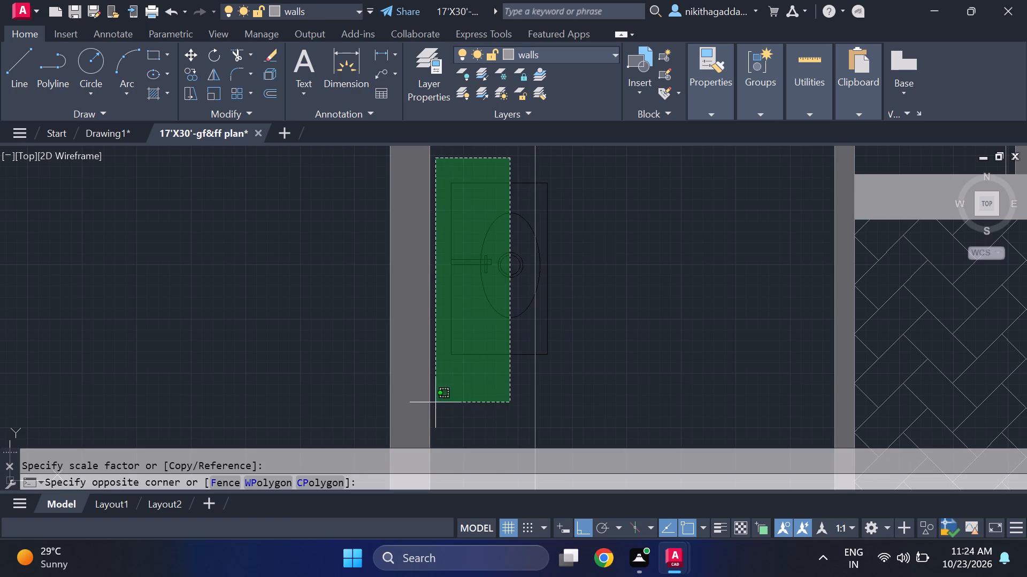
drag(447, 387, 461, 378)
click(564, 293)
click(545, 325)
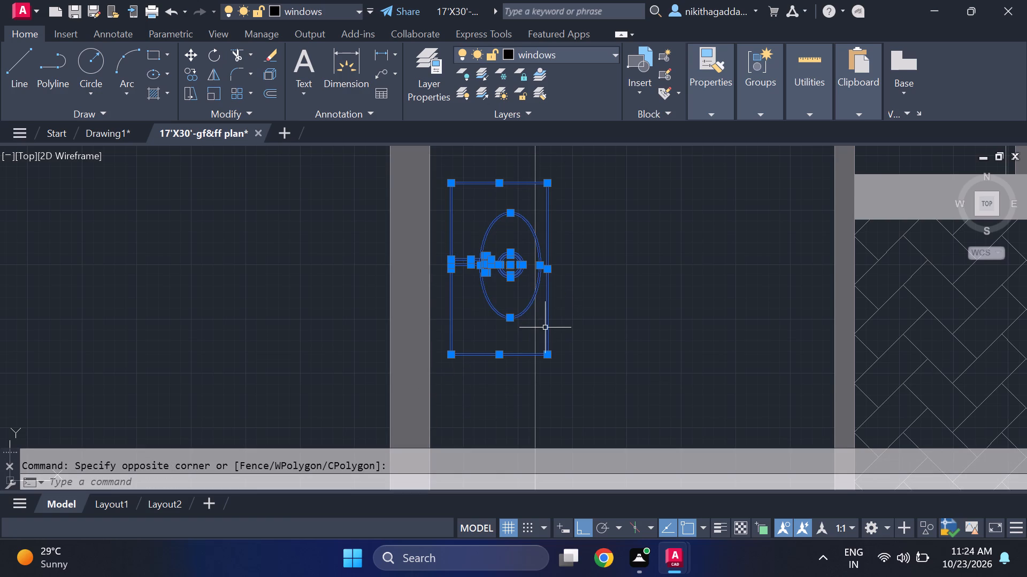
text(scale)
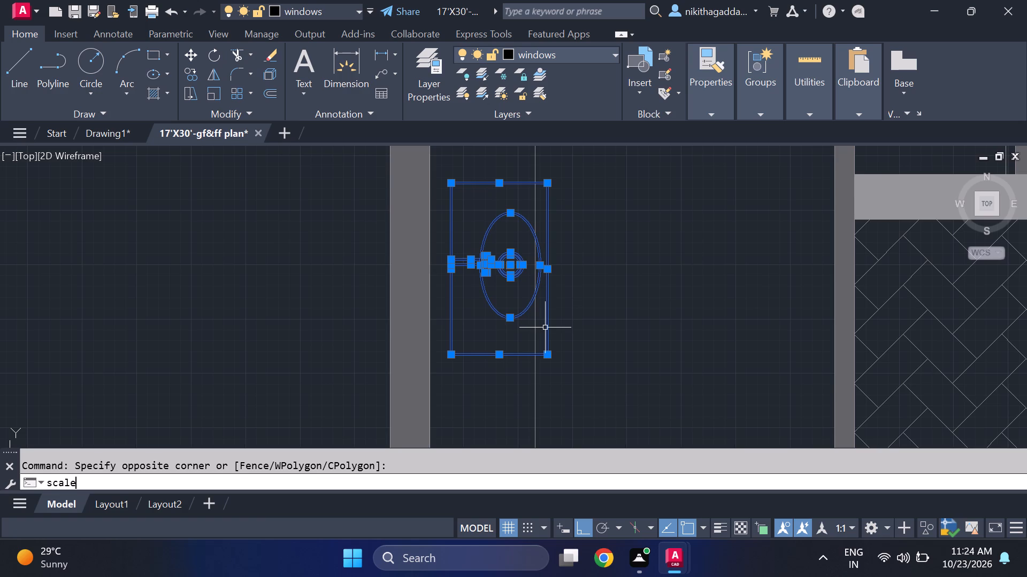
key(Return)
click(451, 357)
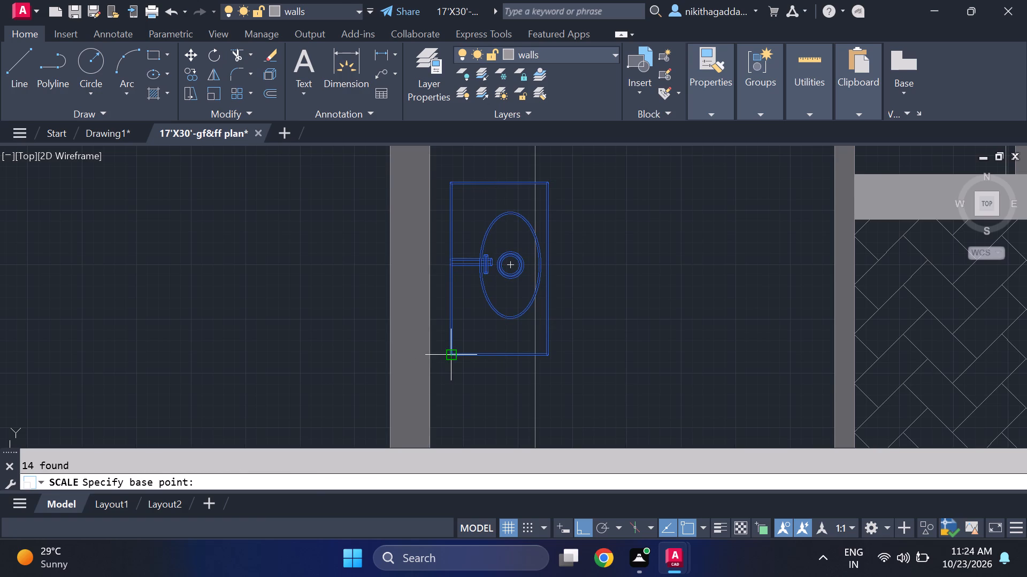
scroll(447, 296, up, 3)
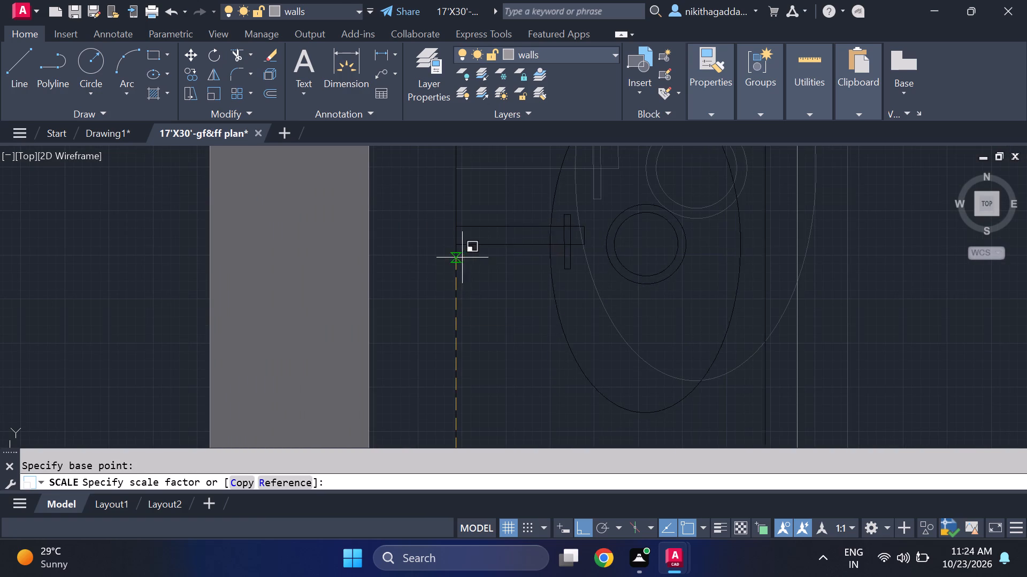
click(471, 241)
Move the complete kitchen sink straight back towards the long wall, leaving a small gap between its back edge and the wall.
scroll(517, 231, down, 4)
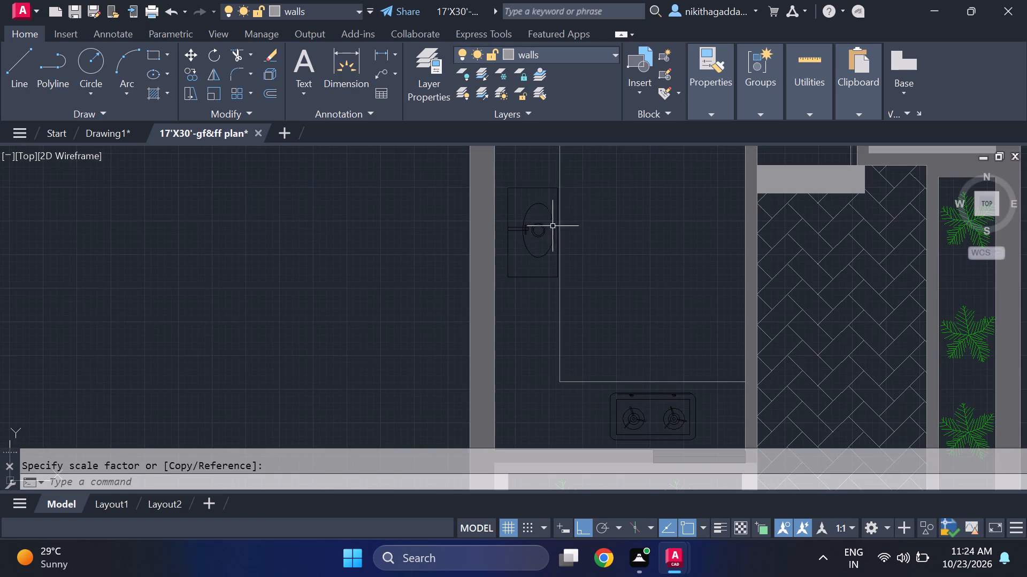
scroll(542, 171, up, 2)
click(548, 168)
click(446, 365)
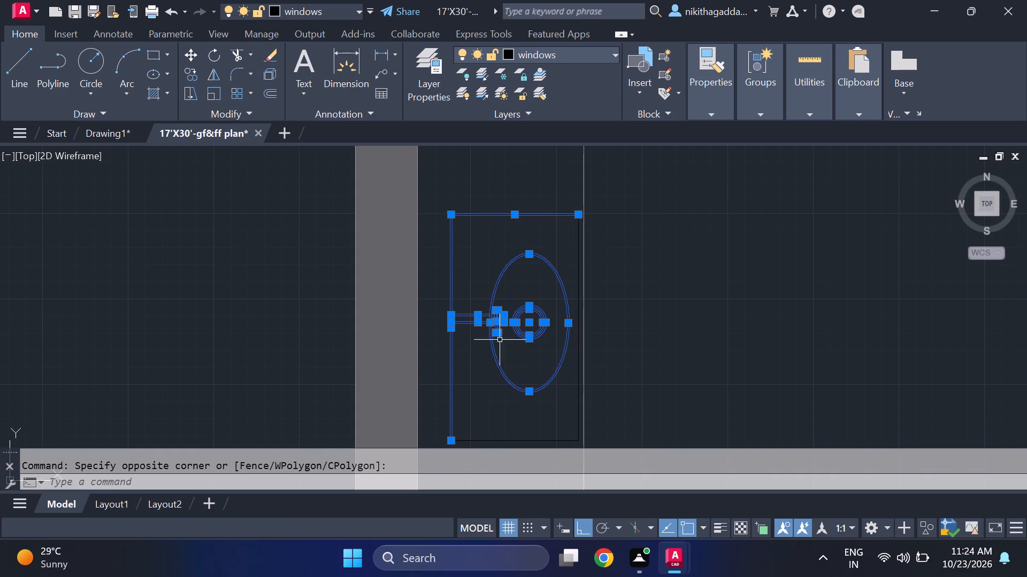
scroll(581, 321, up, 2)
click(581, 318)
click(538, 353)
scroll(543, 340, down, 3)
scroll(523, 388, up, 1)
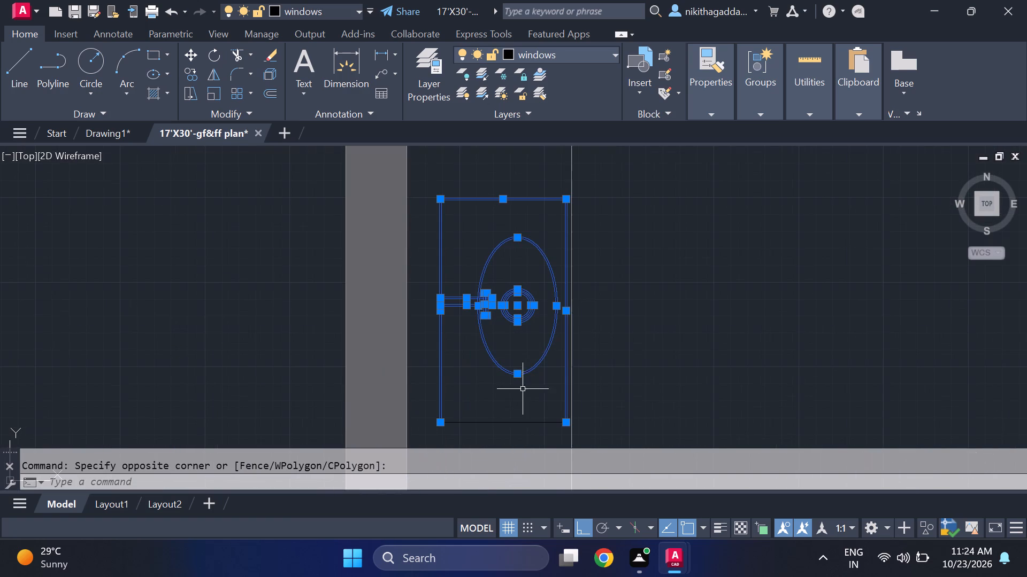
click(526, 408)
click(492, 434)
scroll(469, 337, up, 3)
scroll(449, 329, down, 4)
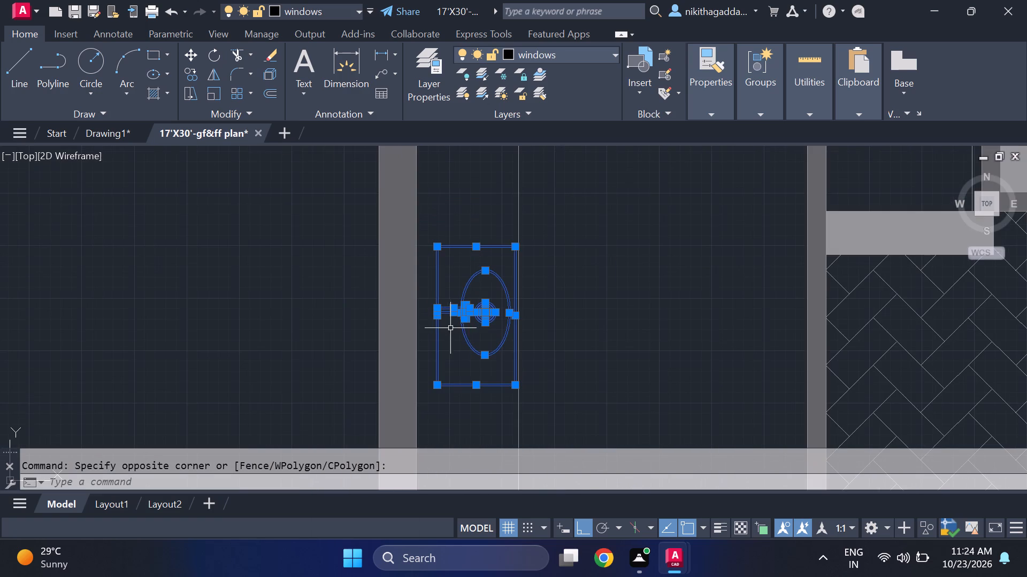
key(m)
key(Return)
middle_drag(432, 321, 412, 240)
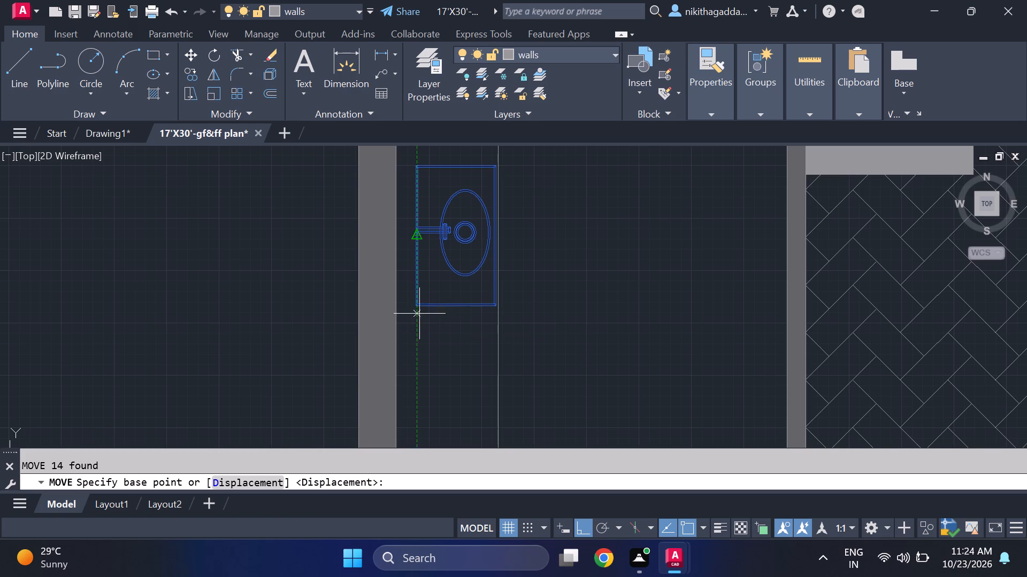
click(418, 303)
scroll(418, 303, up, 2)
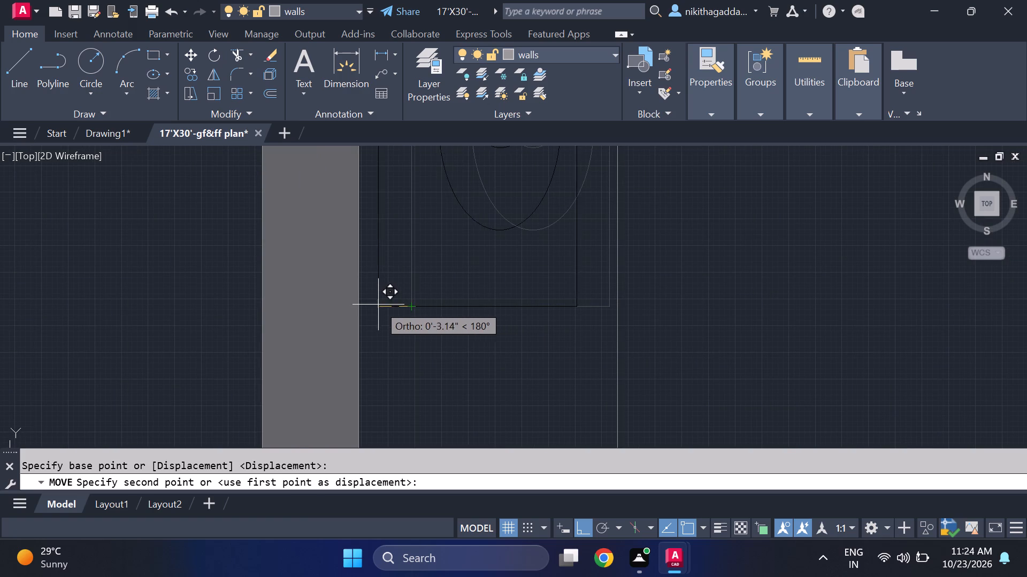
click(370, 308)
Hatch the refrigerator's body, narrow front strip and open door with a solid fill in colour 206,204,230.
scroll(446, 259, down, 4)
scroll(562, 346, down, 1)
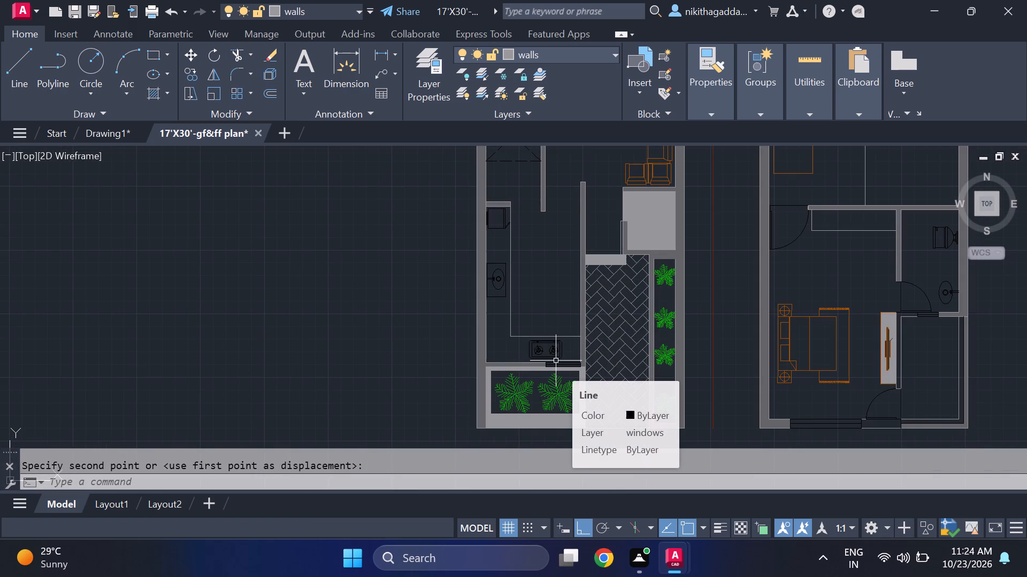
text(ha)
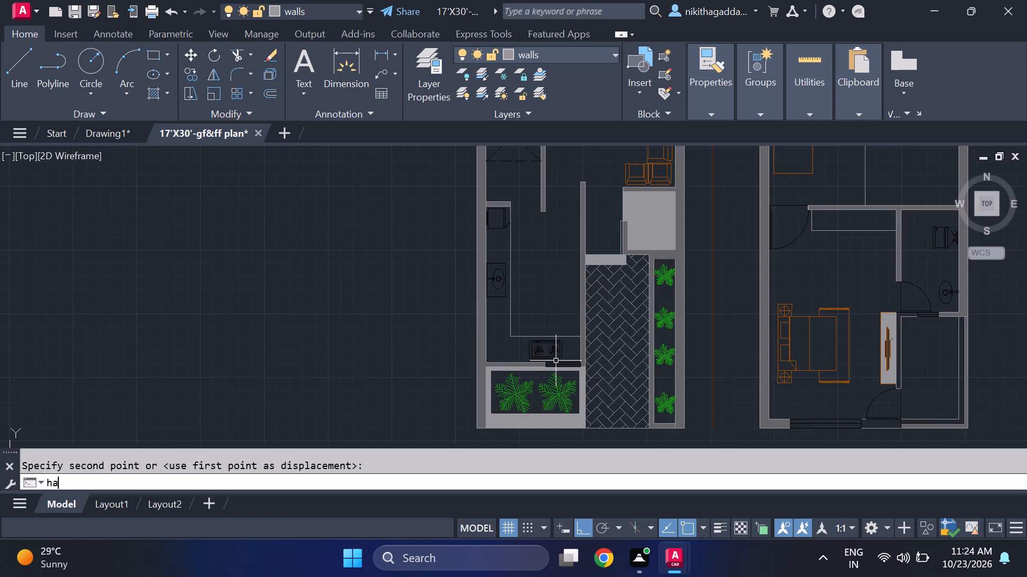
text(tch)
key(Return)
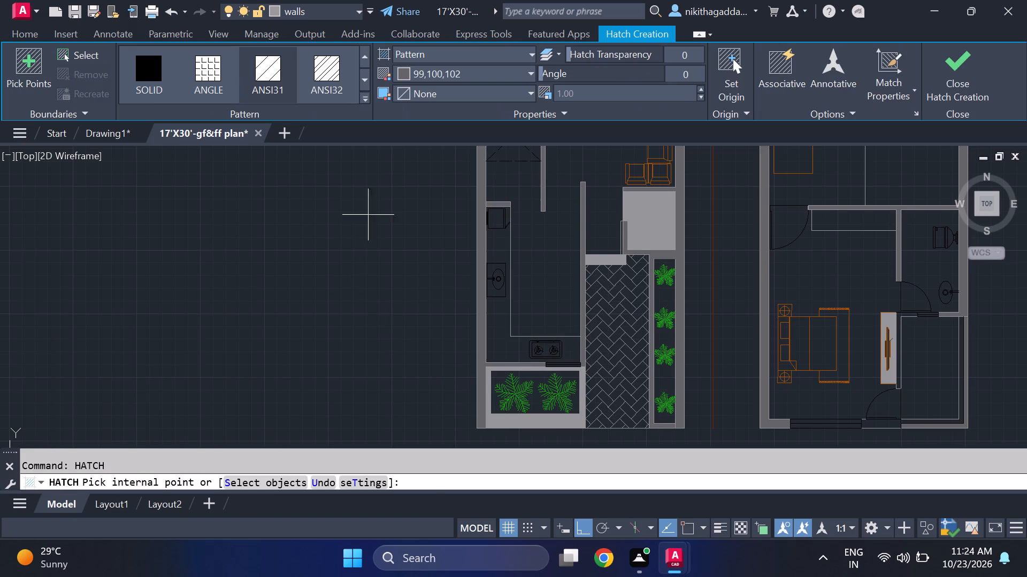
click(492, 77)
click(404, 160)
scroll(492, 216, up, 2)
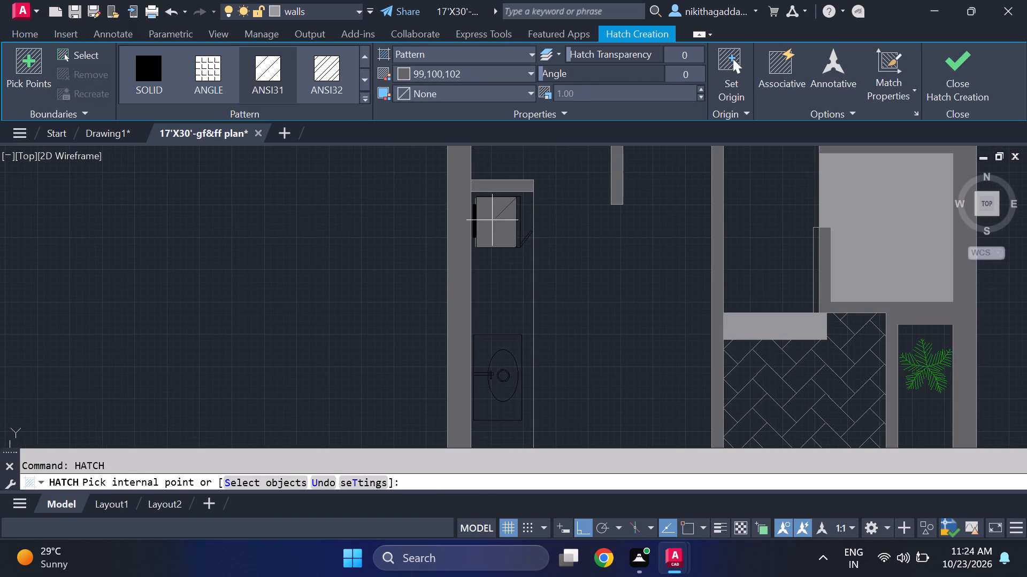
click(531, 80)
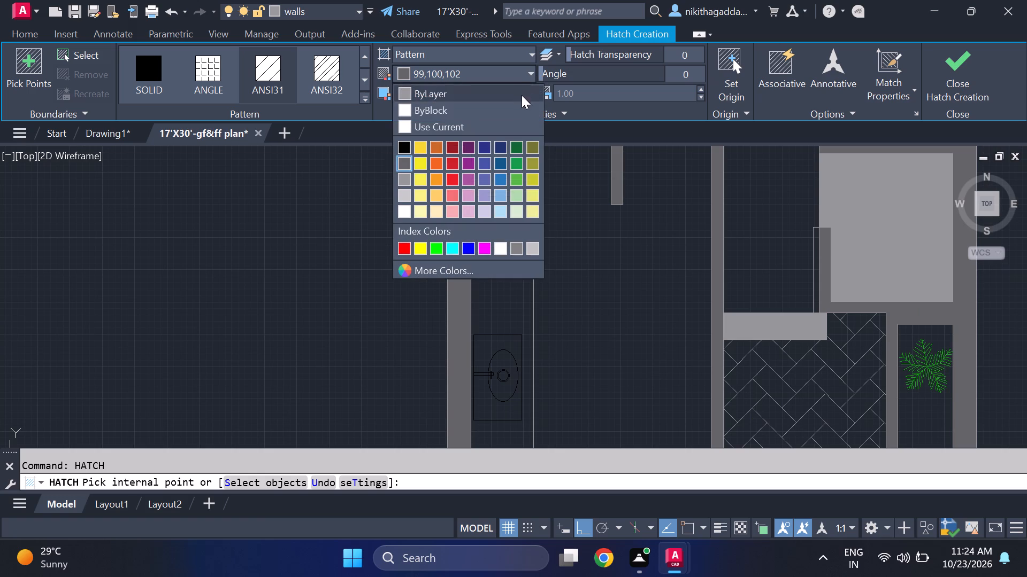
click(487, 212)
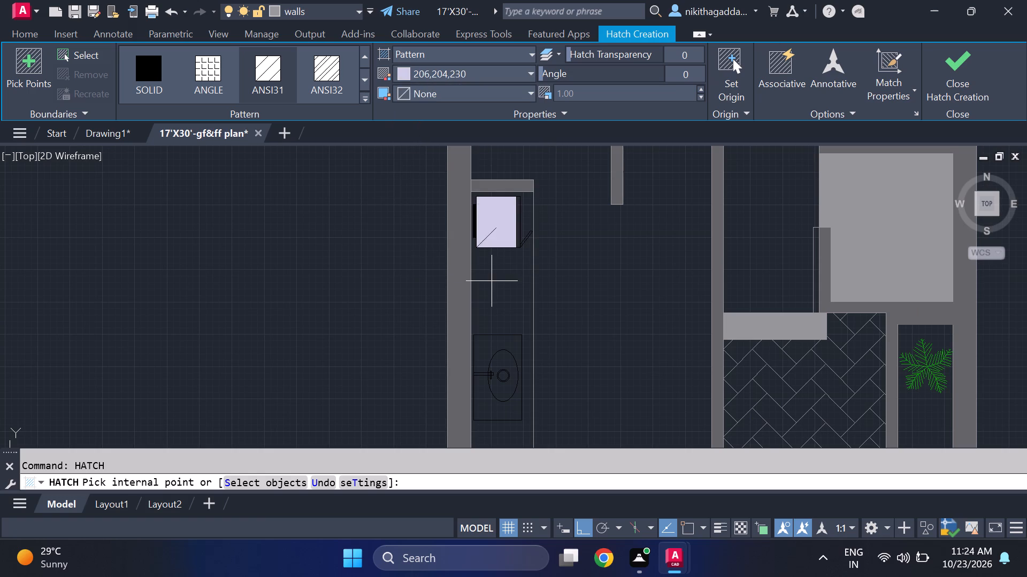
click(490, 227)
scroll(528, 221, up, 3)
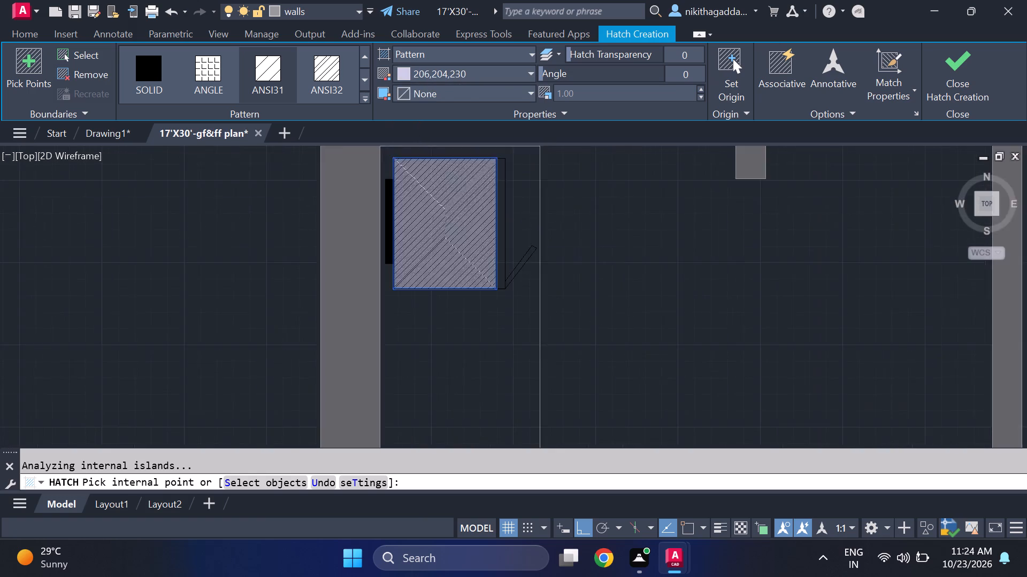
click(146, 77)
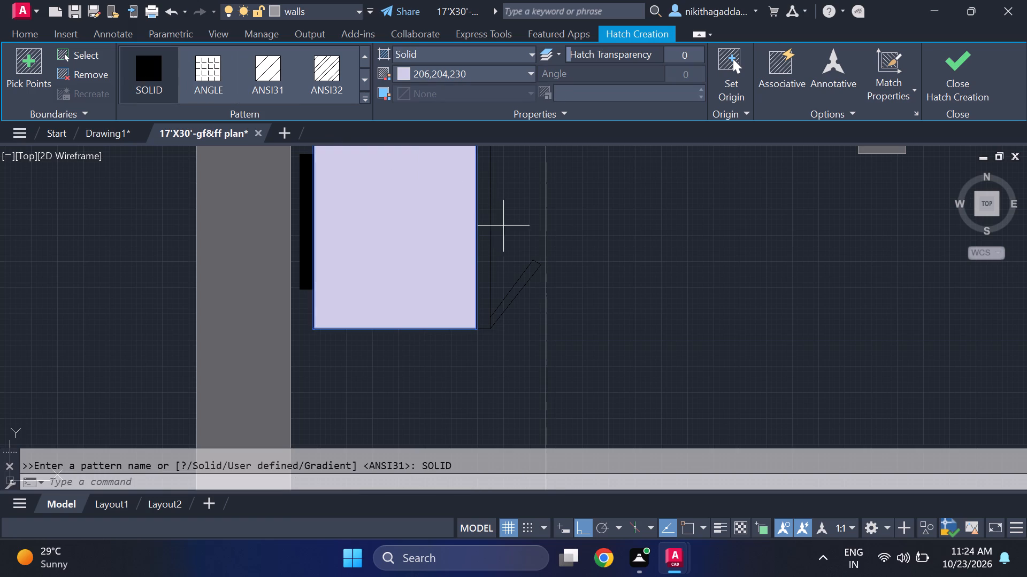
click(482, 257)
click(518, 288)
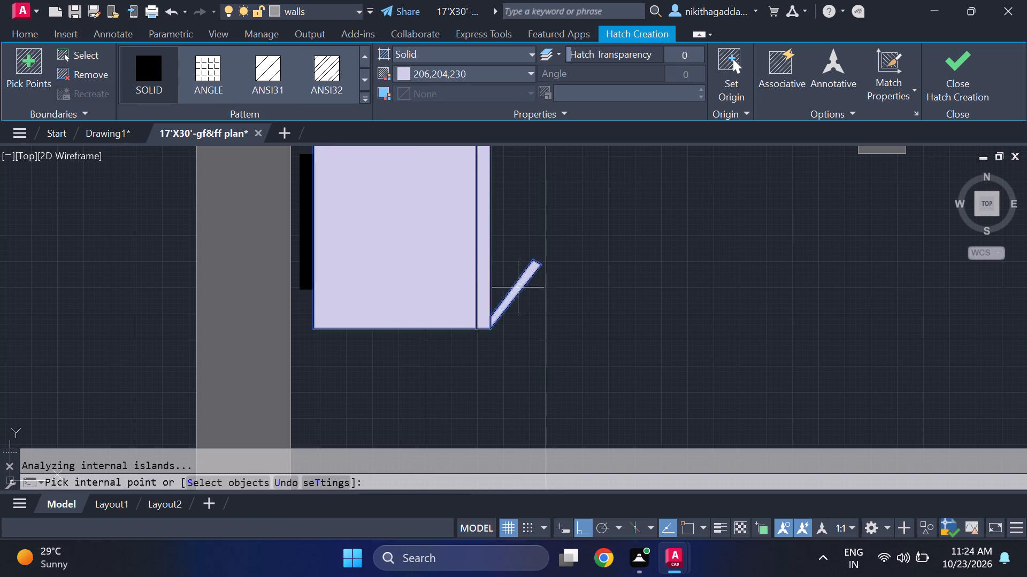
Add the kitchen sink's rectangular top to the solid 206,204,230 hatch.
scroll(504, 263, down, 3)
middle_drag(504, 364, 476, 272)
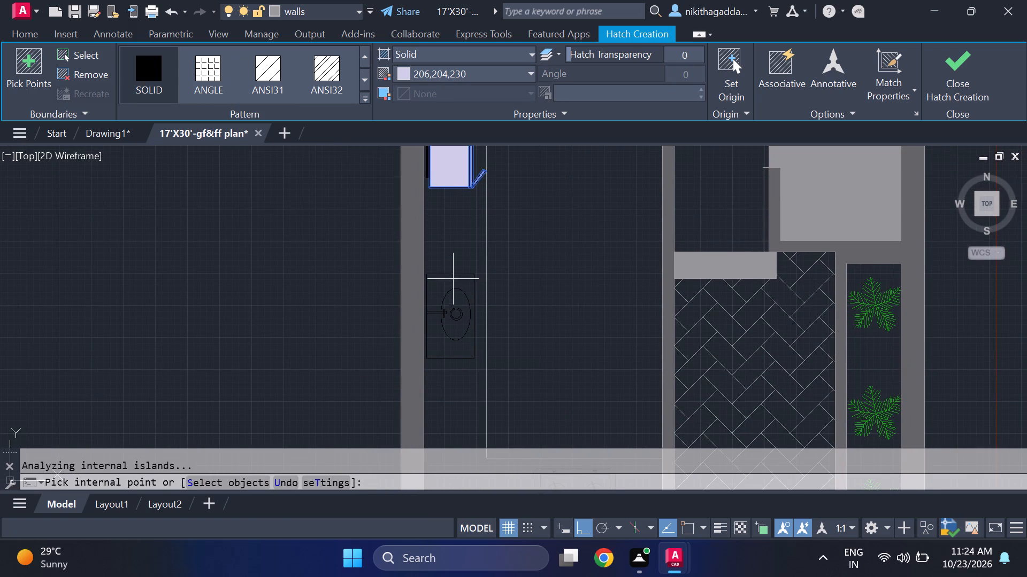
scroll(448, 283, up, 2)
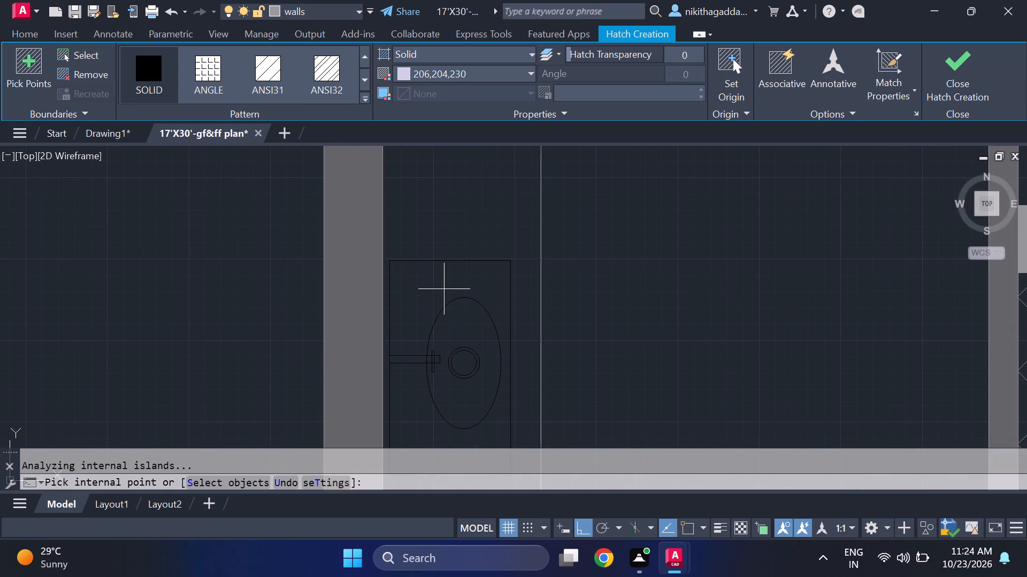
click(436, 281)
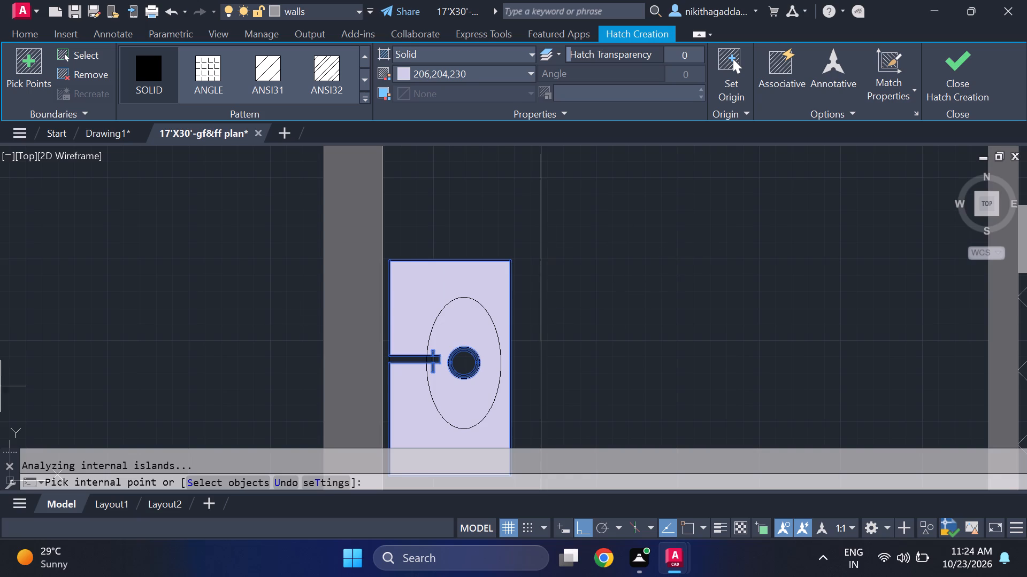
Add the stove's rounded outer frame to the same solid 206,204,230 hatch and finish the hatch.
scroll(277, 346, down, 4)
middle_drag(387, 410, 358, 339)
scroll(358, 338, up, 4)
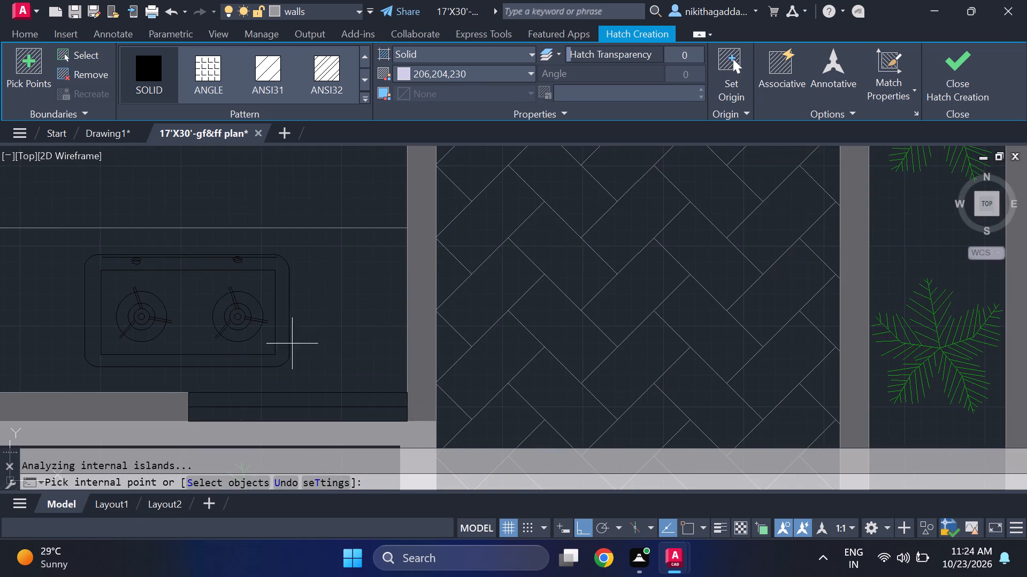
click(208, 293)
scroll(195, 274, up, 1)
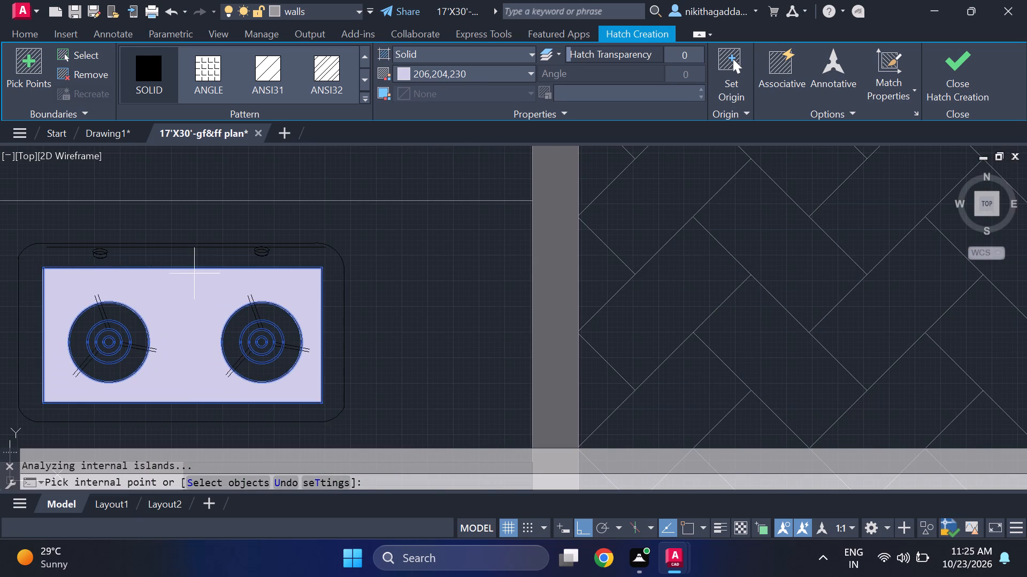
click(186, 259)
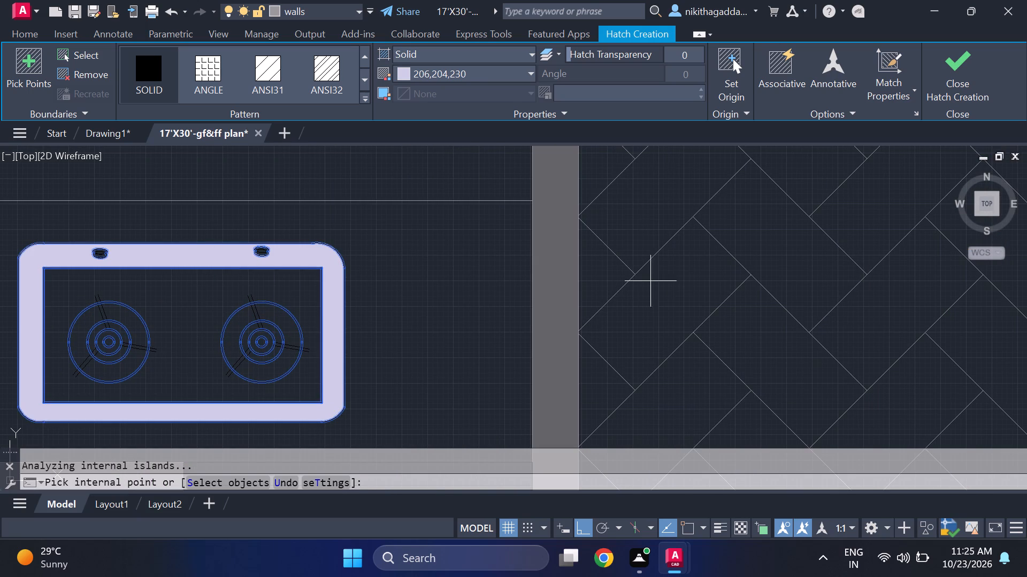
click(940, 83)
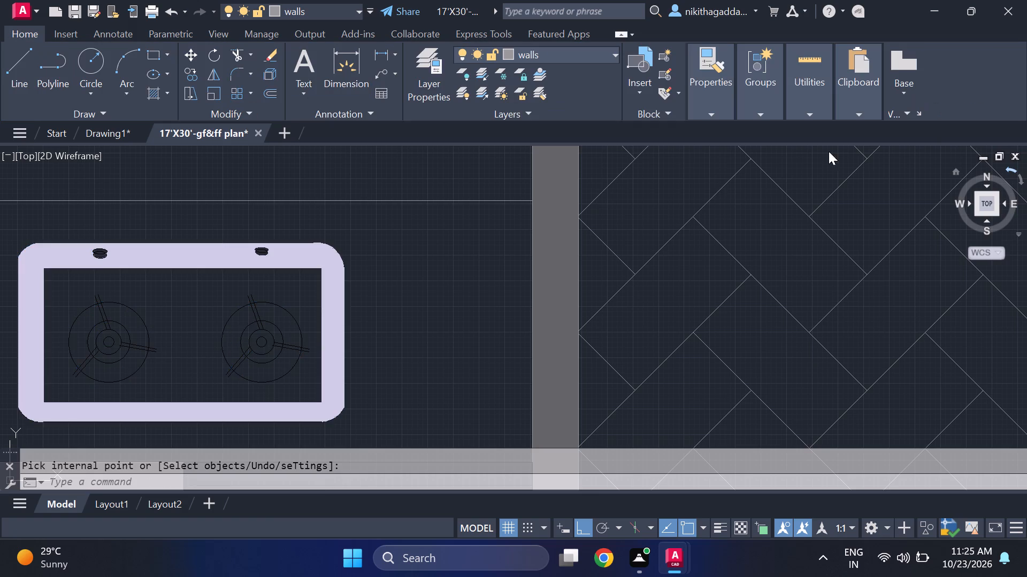
Fill the stove's inner panel around the two burners with a separate solid hatch in colour 206,204,230.
scroll(539, 240, down, 3)
middle_drag(369, 278, 453, 397)
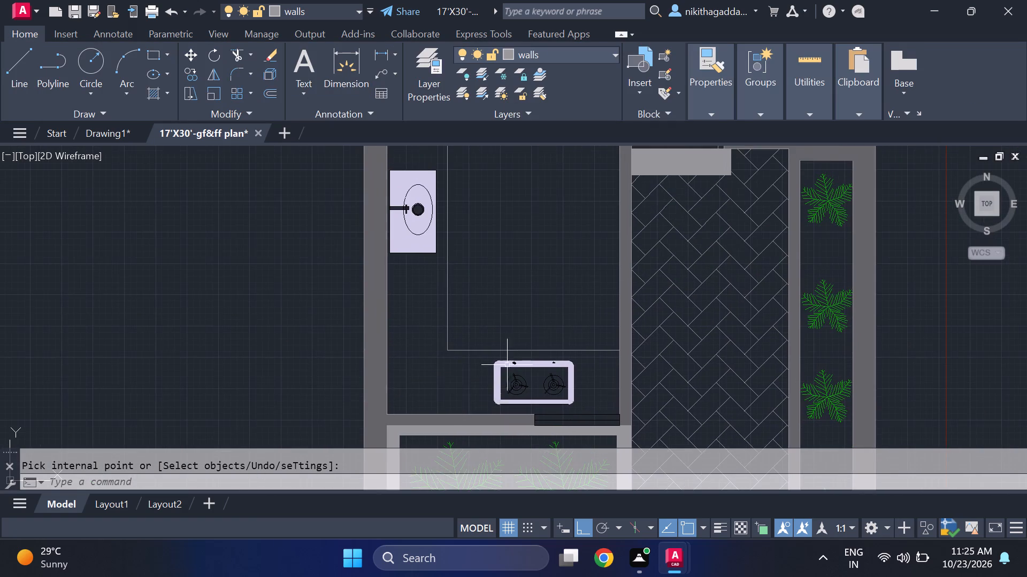
scroll(540, 287, down, 2)
scroll(542, 356, up, 3)
middle_drag(545, 259, 548, 263)
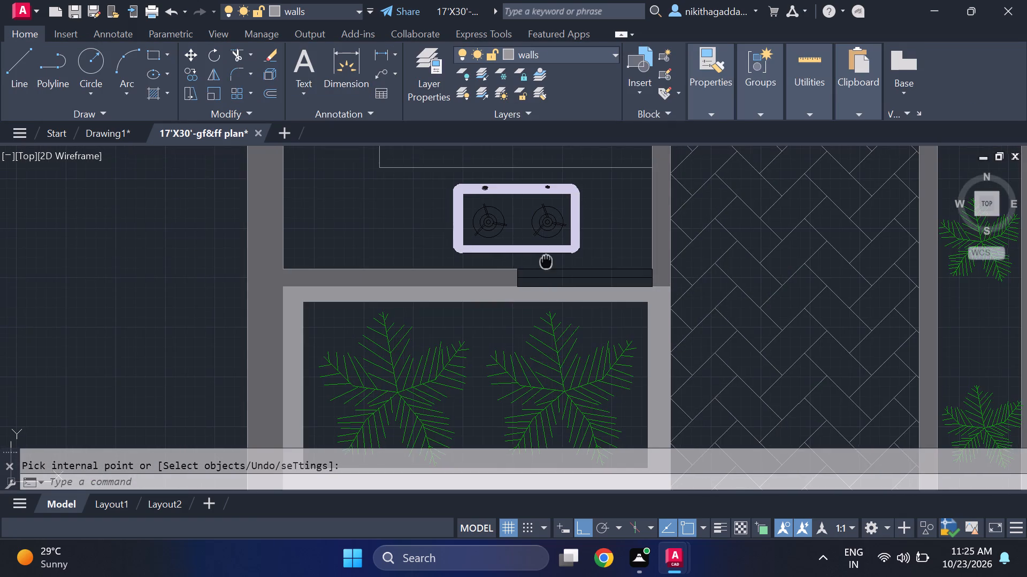
middle_drag(548, 263, 595, 364)
scroll(589, 326, up, 3)
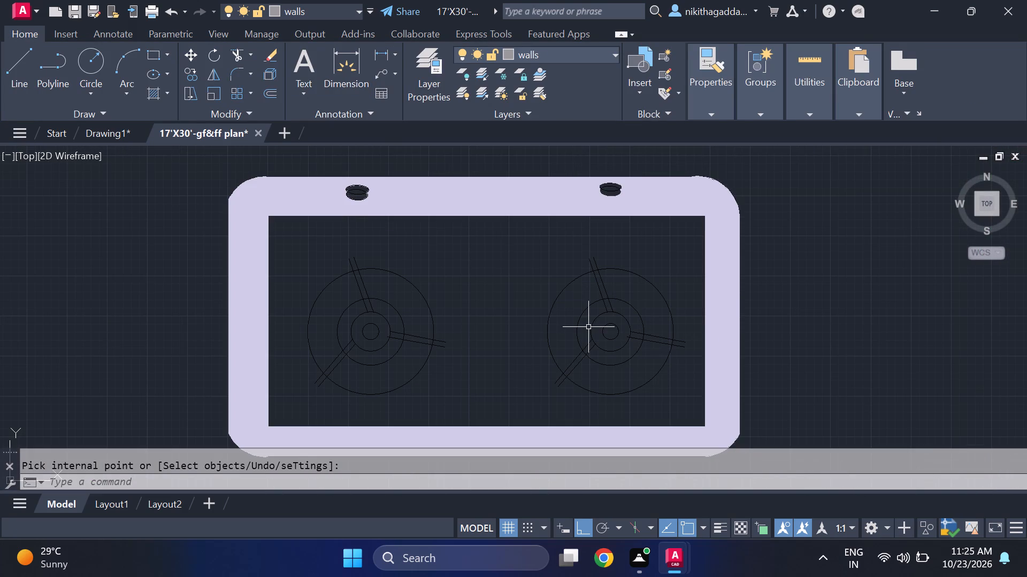
scroll(586, 330, down, 3)
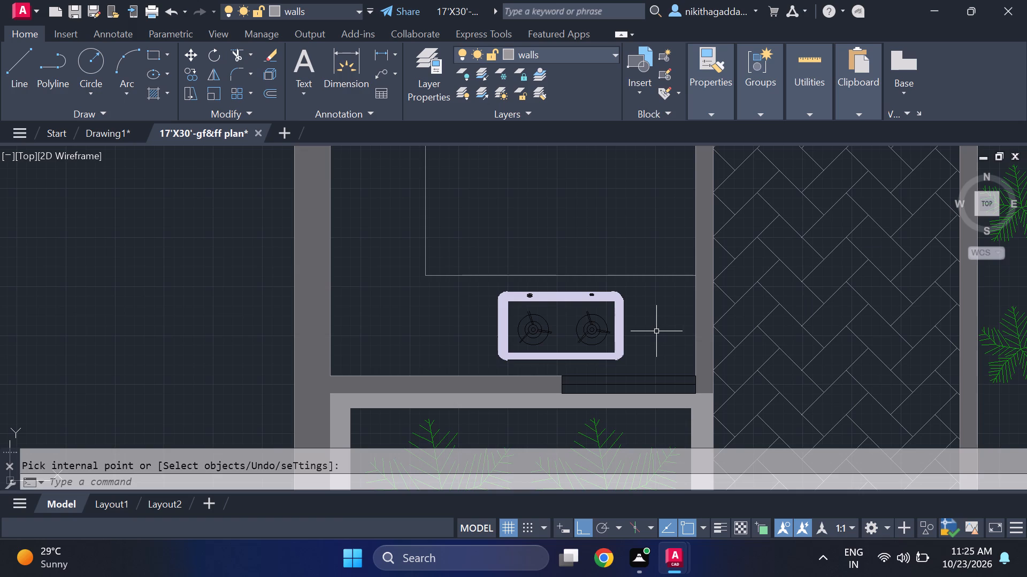
text(hatch)
key(Return)
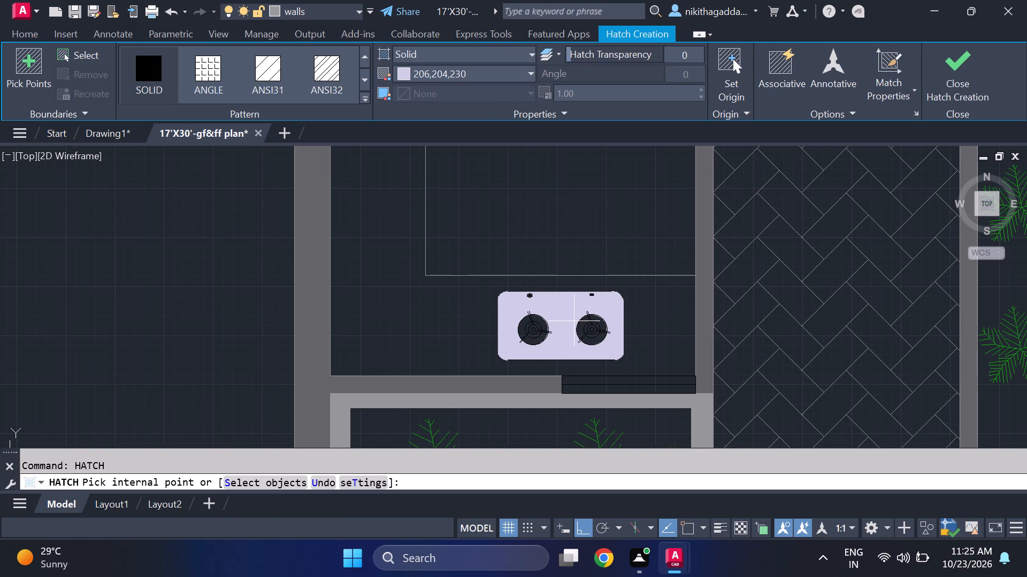
click(563, 313)
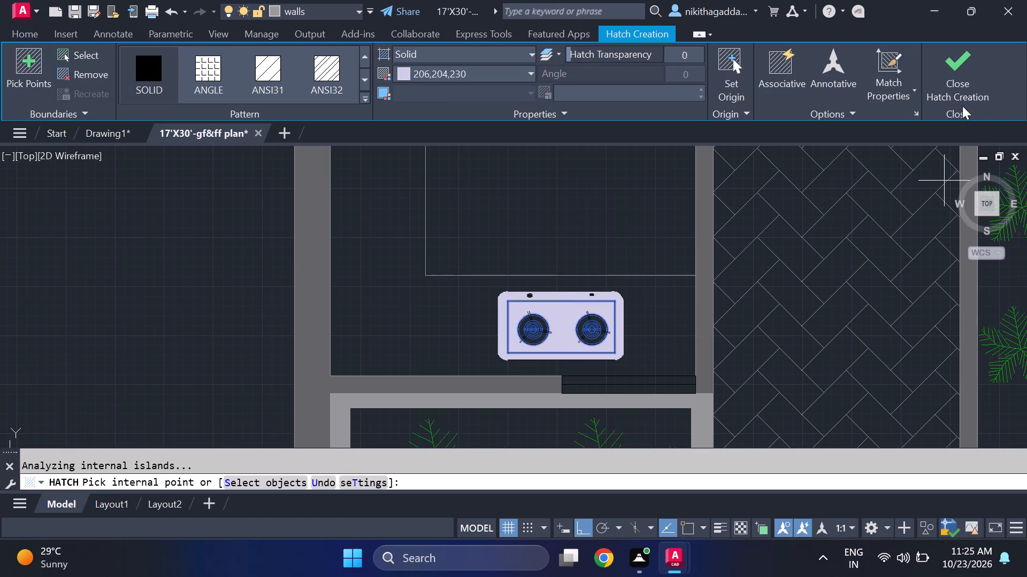
click(962, 106)
click(946, 82)
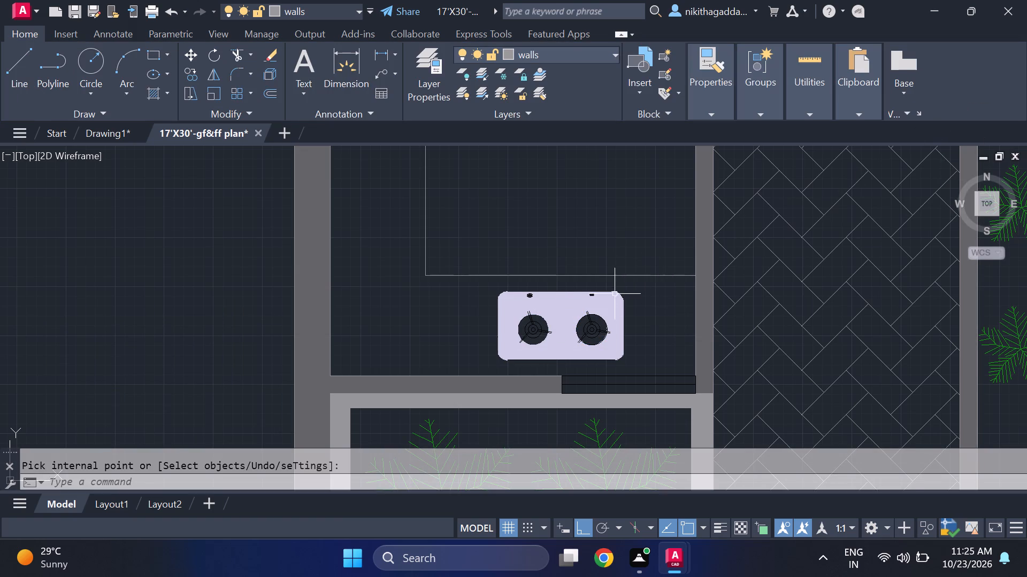
Examine the filled stove up close and the kitchen fixtures within the overall floor plans.
scroll(578, 345, up, 2)
scroll(564, 333, down, 5)
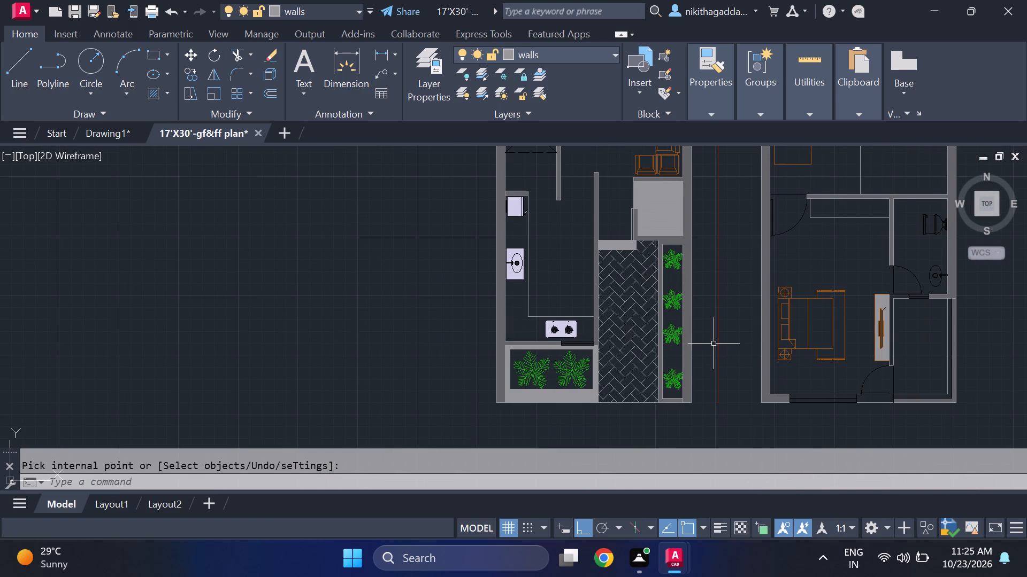
scroll(623, 332, up, 4)
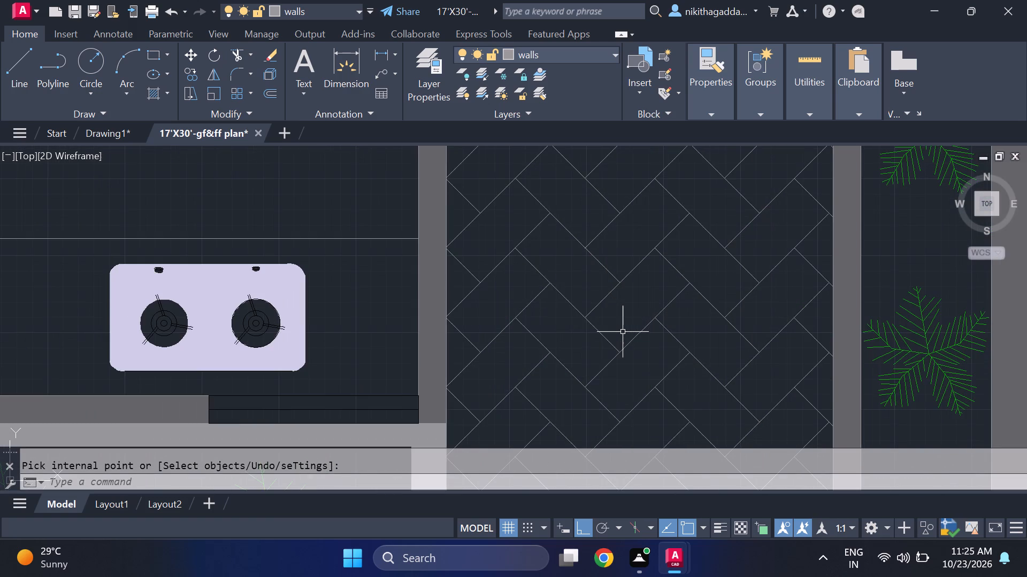
scroll(225, 335, up, 3)
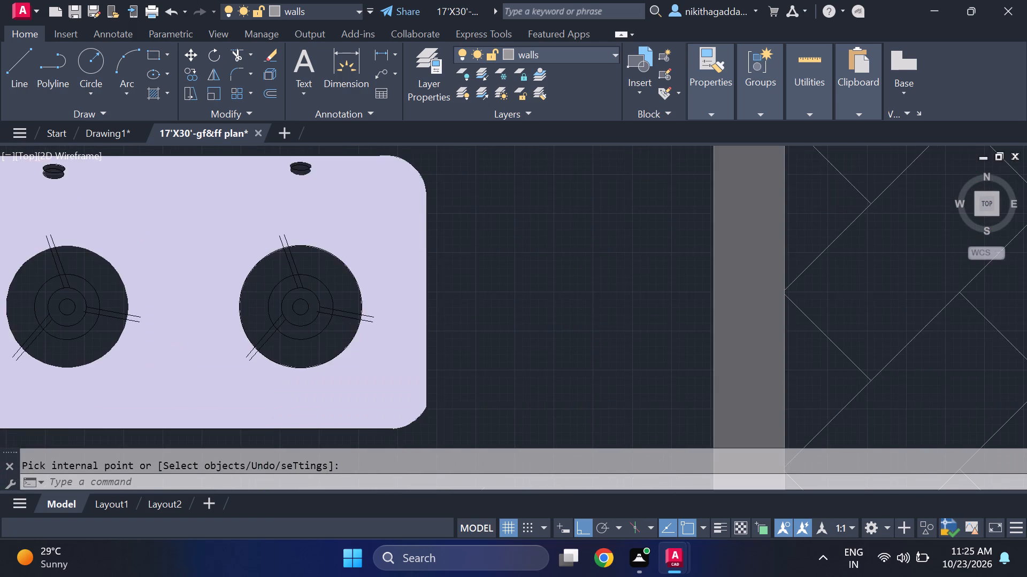
scroll(237, 349, down, 9)
middle_drag(259, 295, 403, 293)
scroll(408, 294, up, 1)
middle_drag(414, 283, 446, 336)
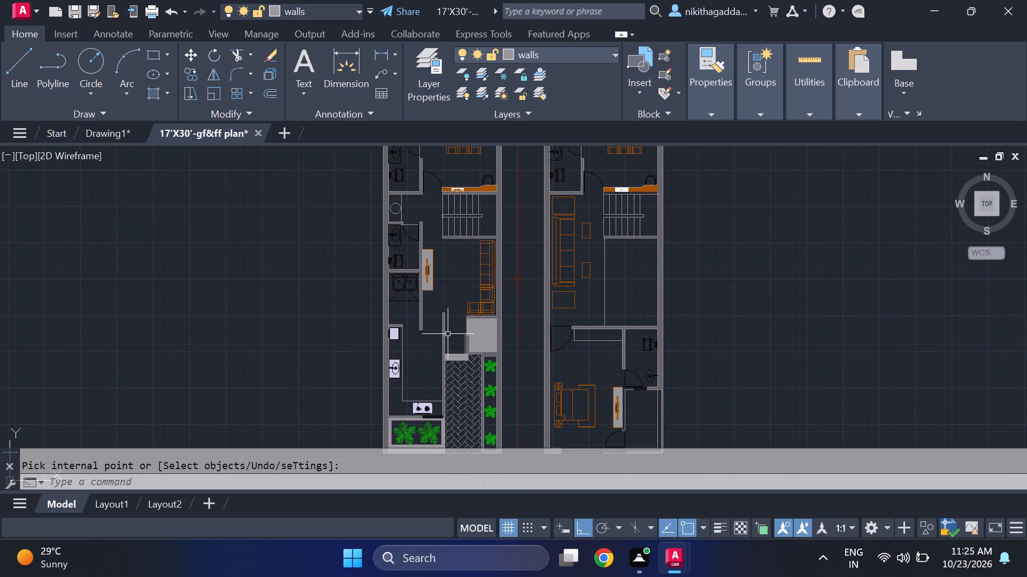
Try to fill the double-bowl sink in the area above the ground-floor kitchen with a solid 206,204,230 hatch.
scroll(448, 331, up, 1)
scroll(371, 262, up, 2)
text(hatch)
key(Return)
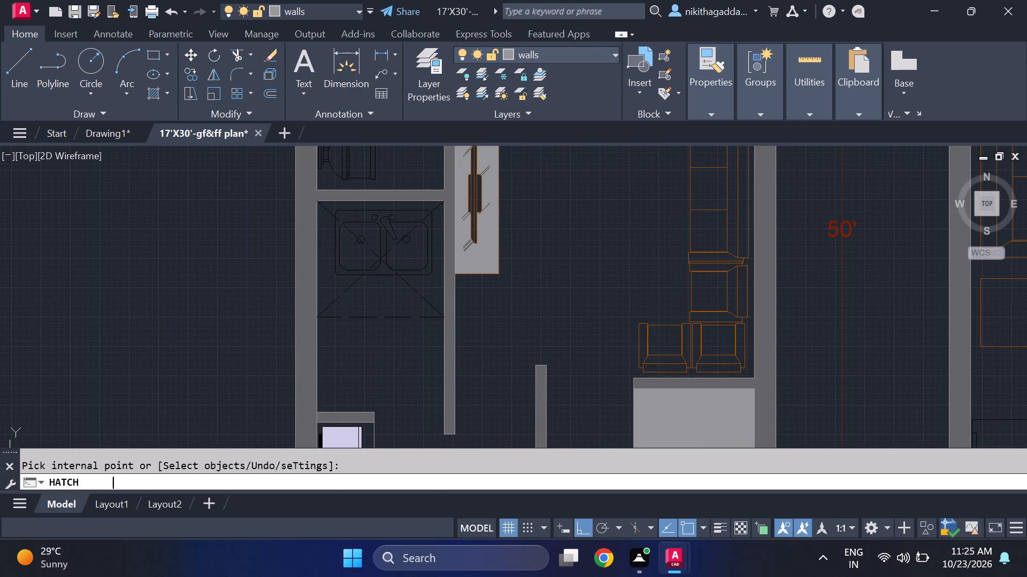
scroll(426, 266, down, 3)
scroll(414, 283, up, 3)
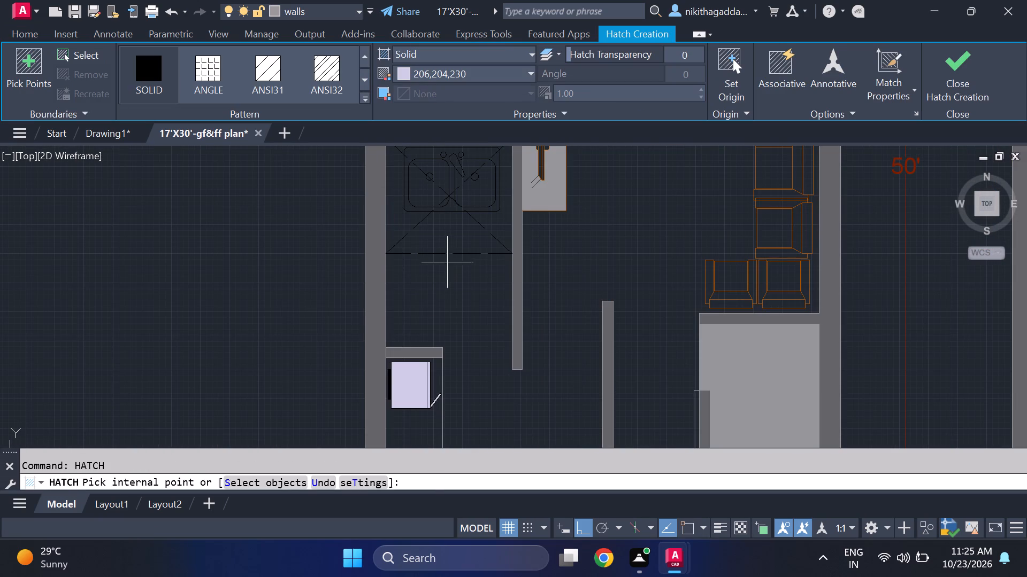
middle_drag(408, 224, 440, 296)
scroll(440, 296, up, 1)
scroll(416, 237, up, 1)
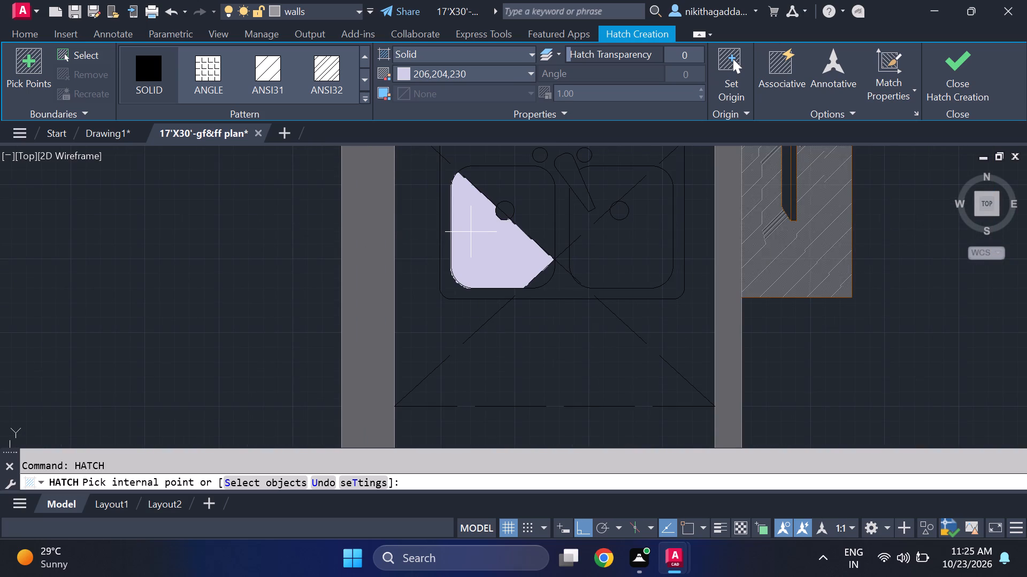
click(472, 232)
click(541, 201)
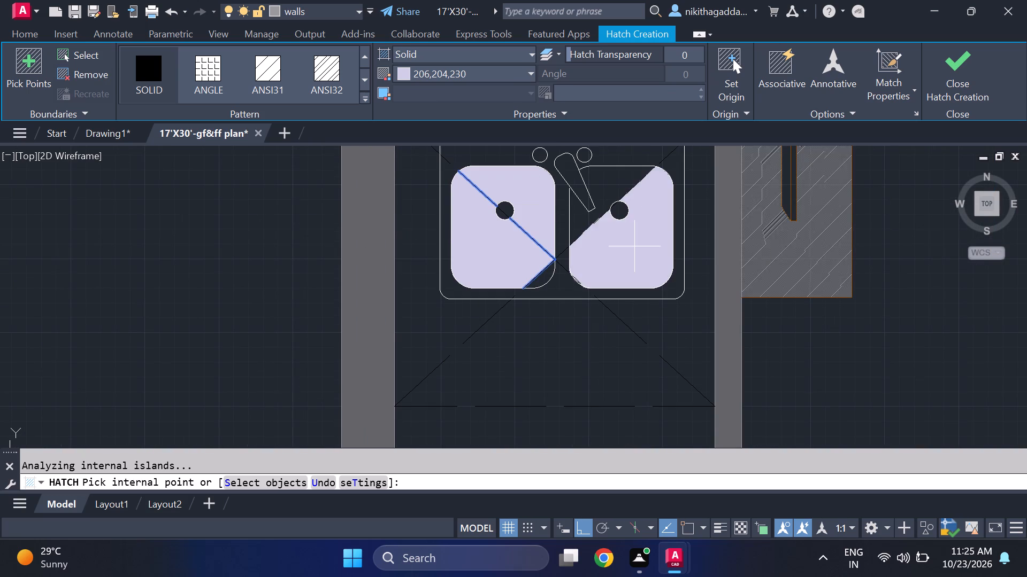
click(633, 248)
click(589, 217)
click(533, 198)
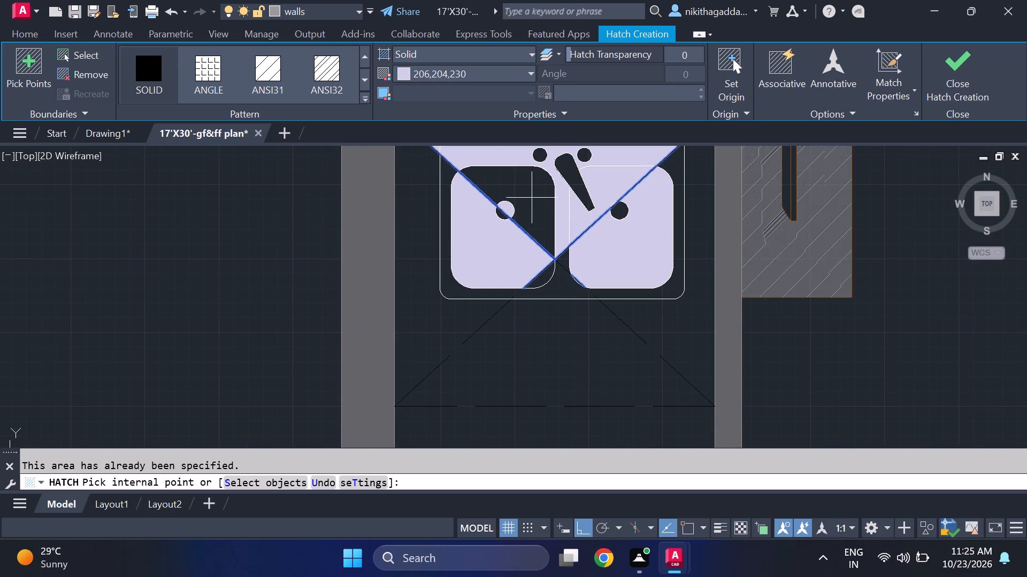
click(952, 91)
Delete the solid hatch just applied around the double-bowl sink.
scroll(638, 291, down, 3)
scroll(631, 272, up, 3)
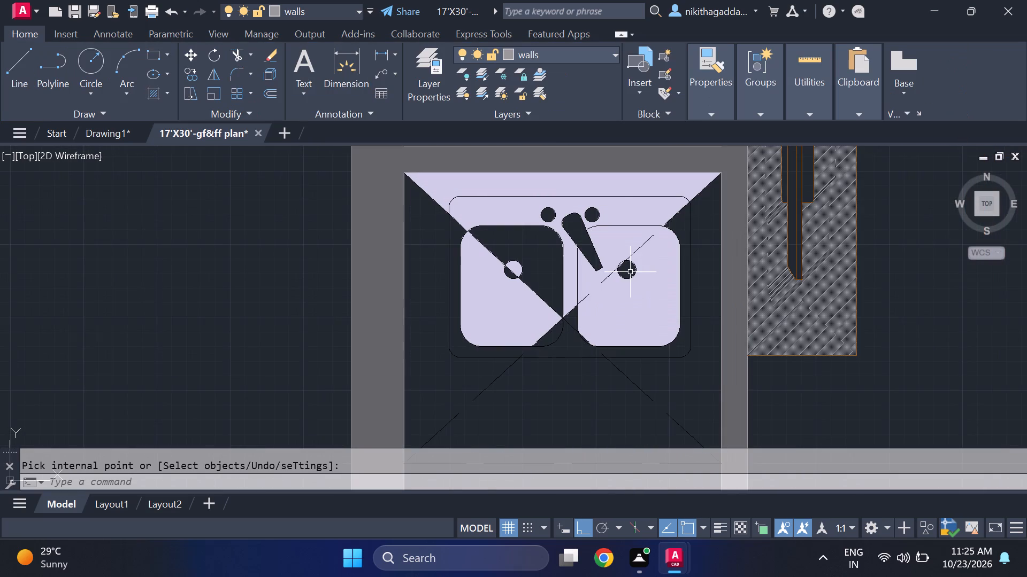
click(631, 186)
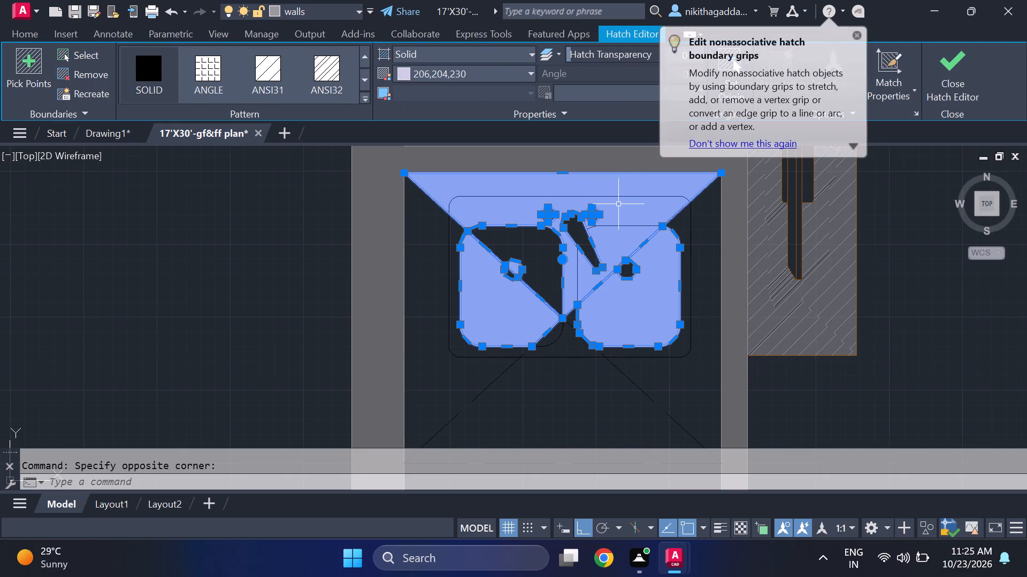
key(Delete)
Examine the ground- and first-floor plans for areas still missing a fill.
scroll(621, 215, down, 4)
middle_drag(749, 313, 640, 453)
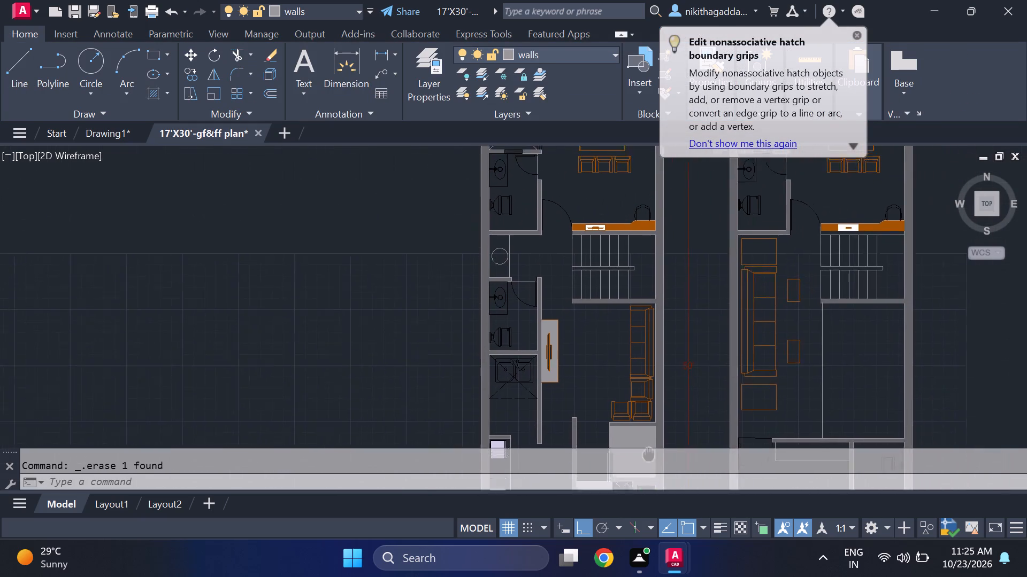
middle_drag(640, 453, 586, 418)
scroll(541, 294, down, 1)
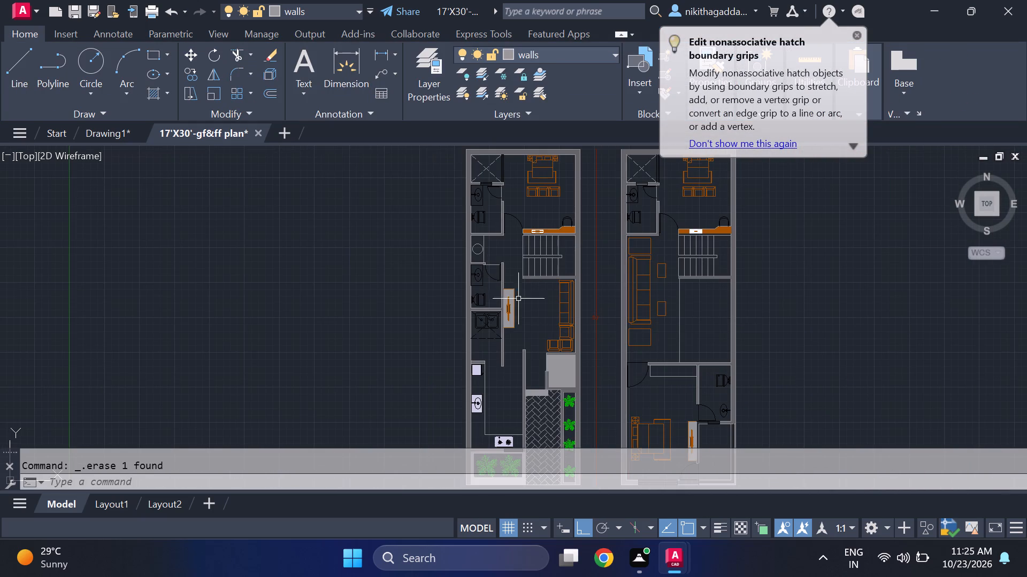
middle_drag(609, 370, 450, 329)
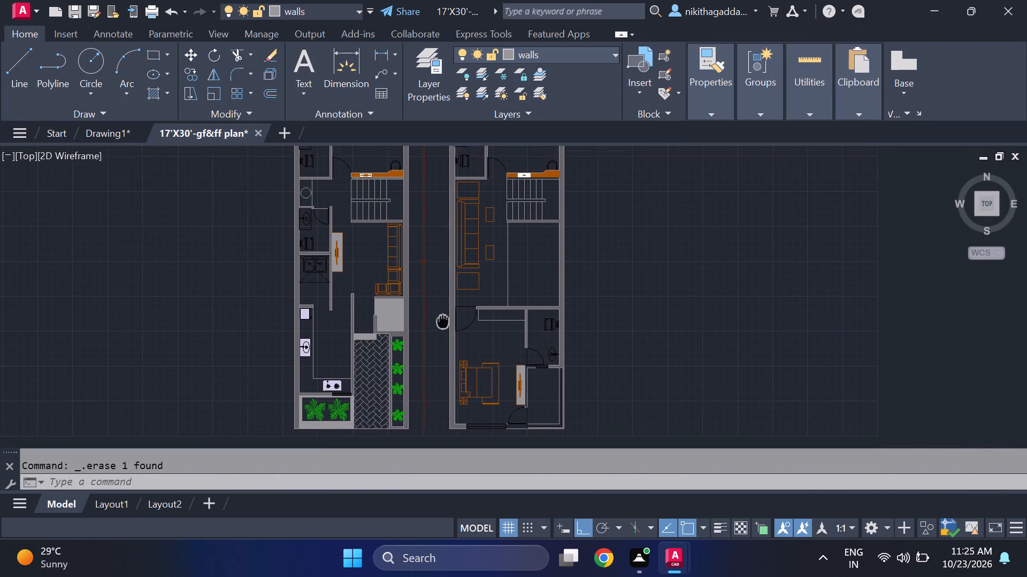
middle_drag(450, 329, 479, 382)
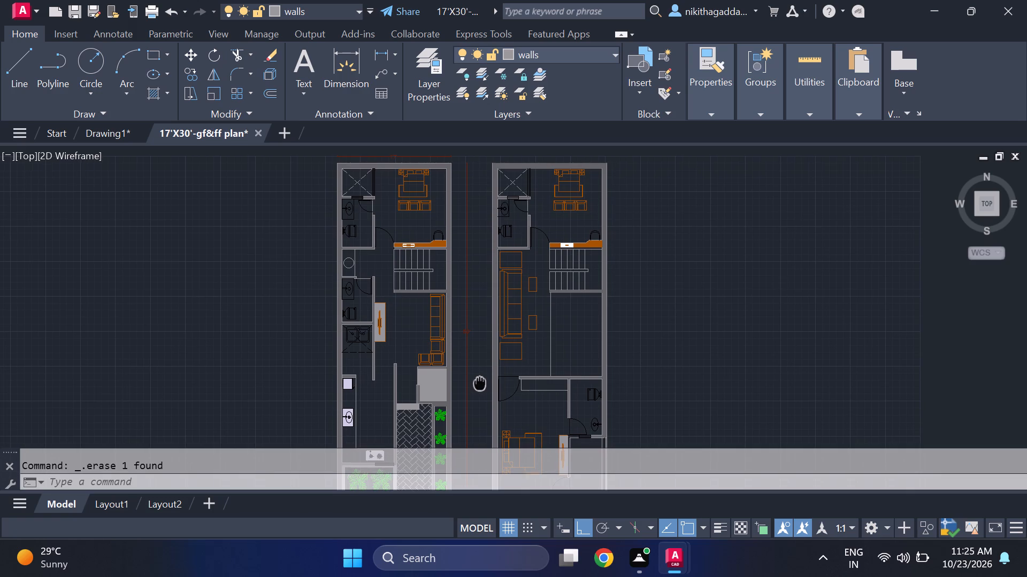
middle_drag(479, 382, 542, 305)
middle_drag(549, 303, 551, 303)
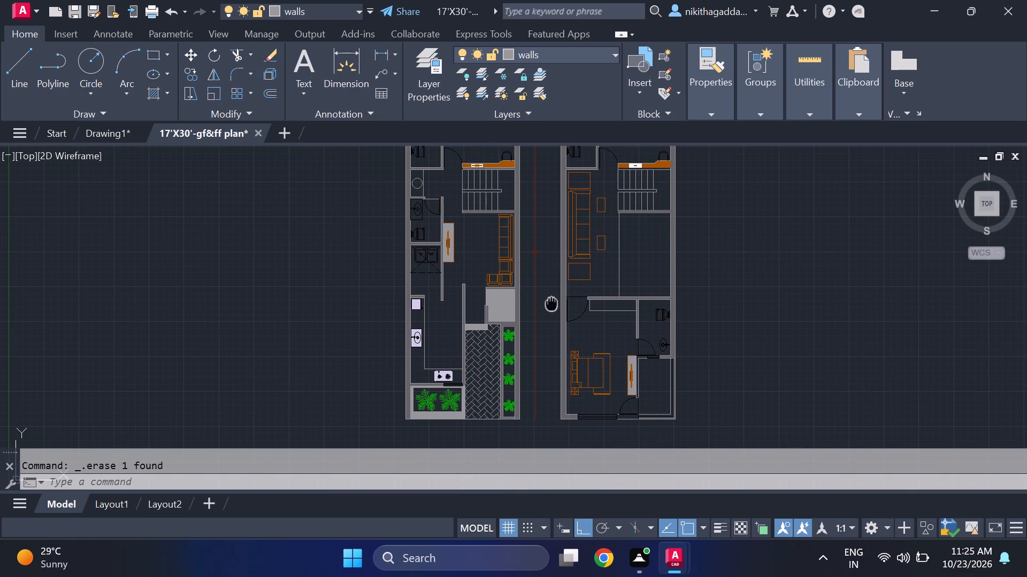
middle_drag(551, 303, 533, 281)
middle_click(533, 281)
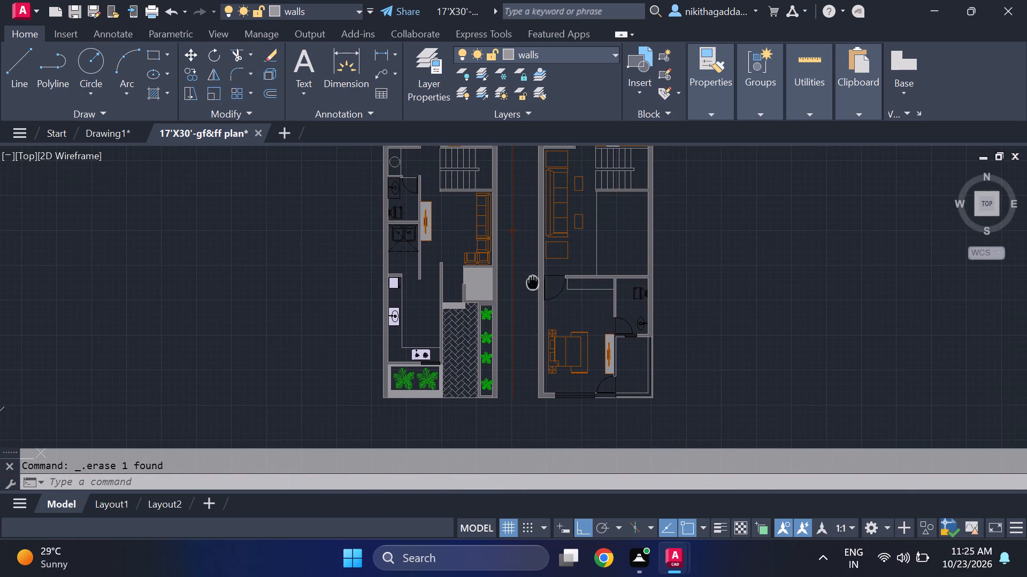
Fill the short outer-wall segment between the first-floor bedroom window and the corner balcony with a solid hatch in colour 99,100,102.
scroll(599, 410, up, 3)
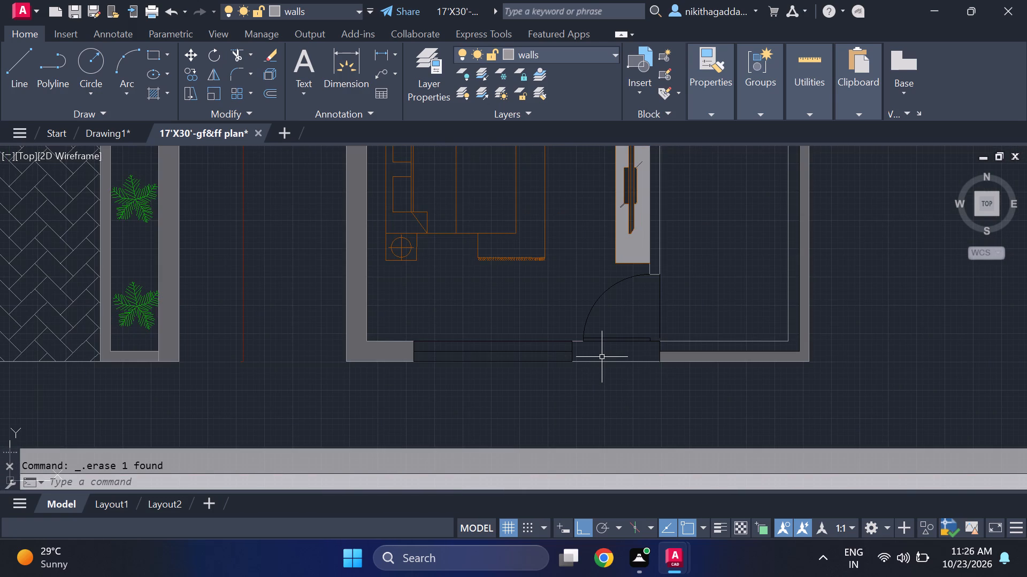
text(hatch)
key(Return)
click(526, 84)
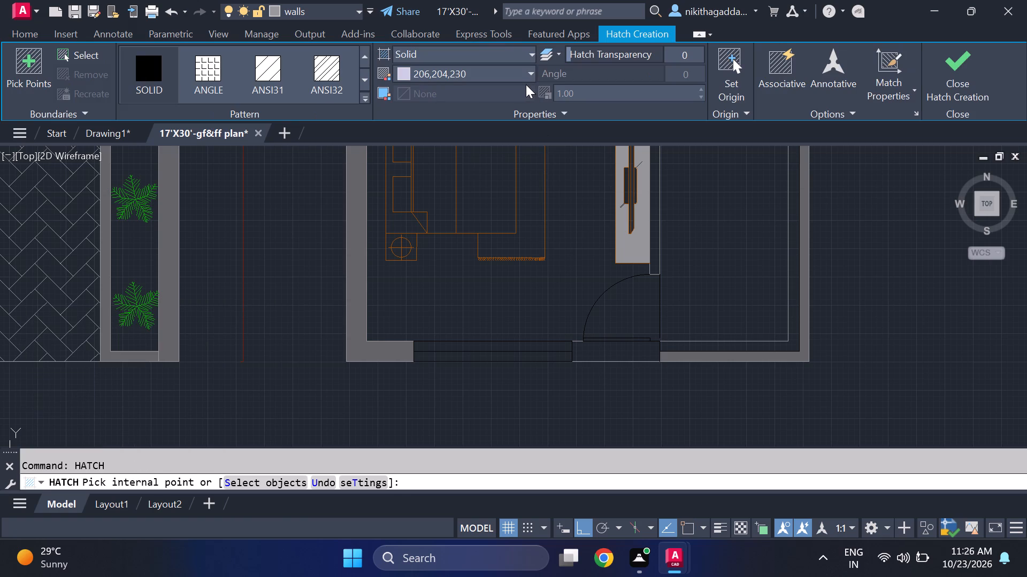
click(525, 74)
click(402, 162)
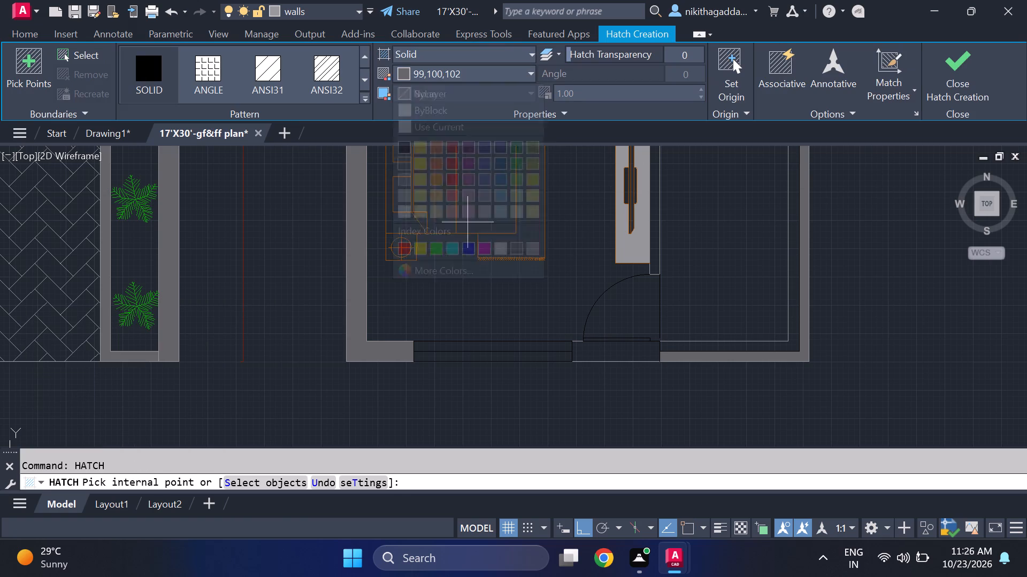
click(625, 360)
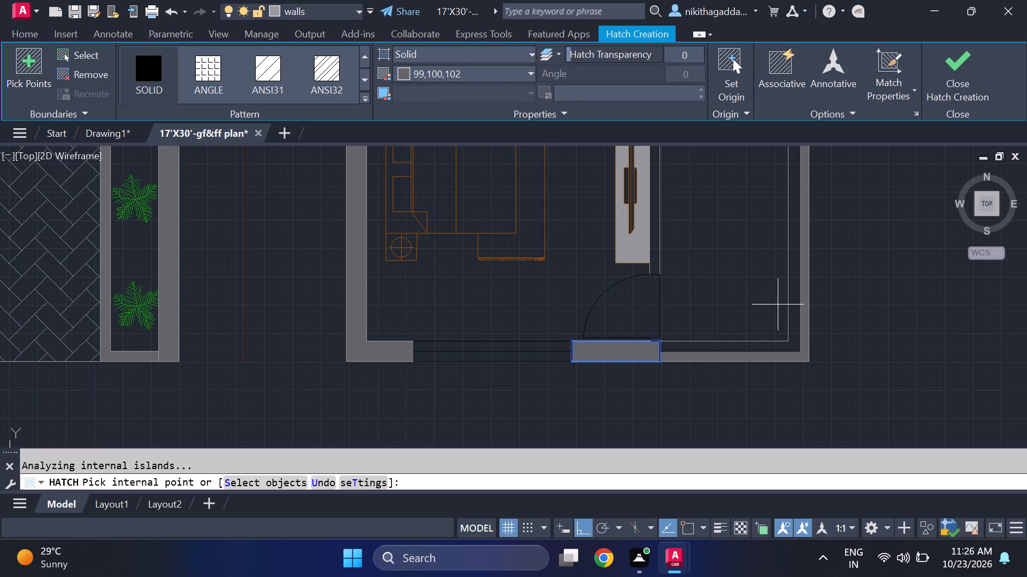
click(970, 73)
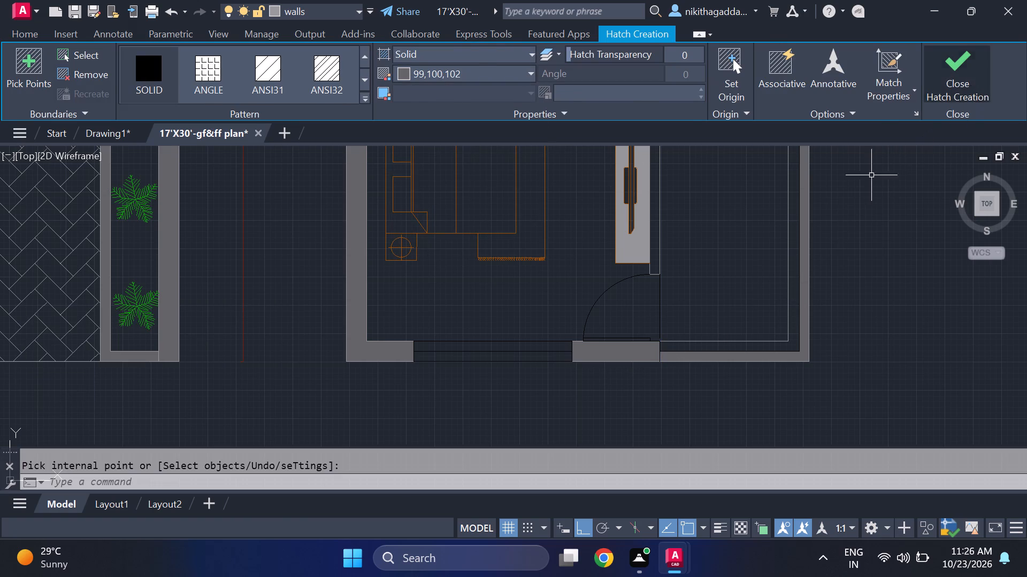
Fill the unfilled L-shaped inner strip of the first-floor balcony's outer walls with a solid 99,100,102 hatch.
scroll(623, 353, up, 2)
scroll(626, 359, down, 6)
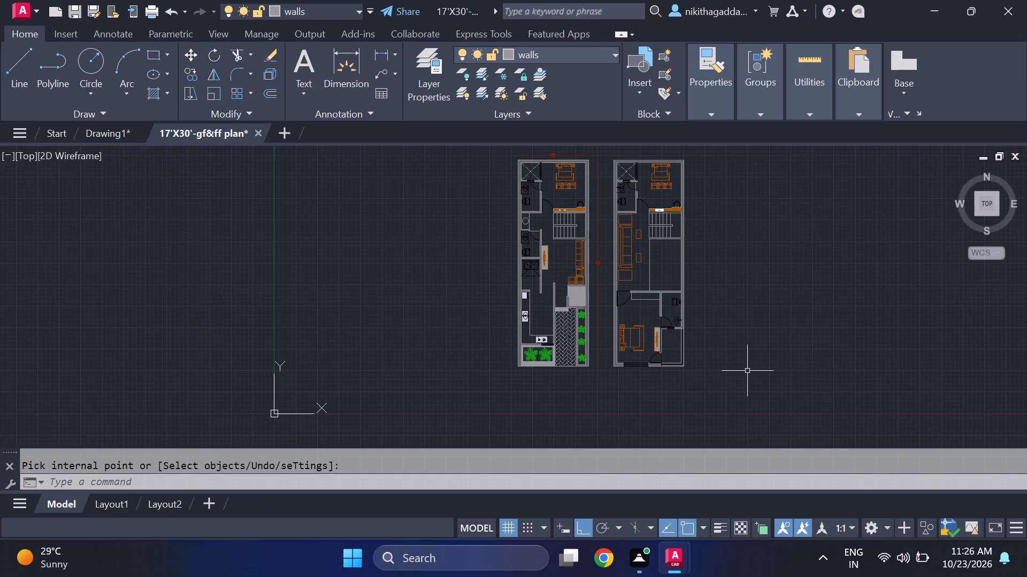
scroll(747, 371, up, 1)
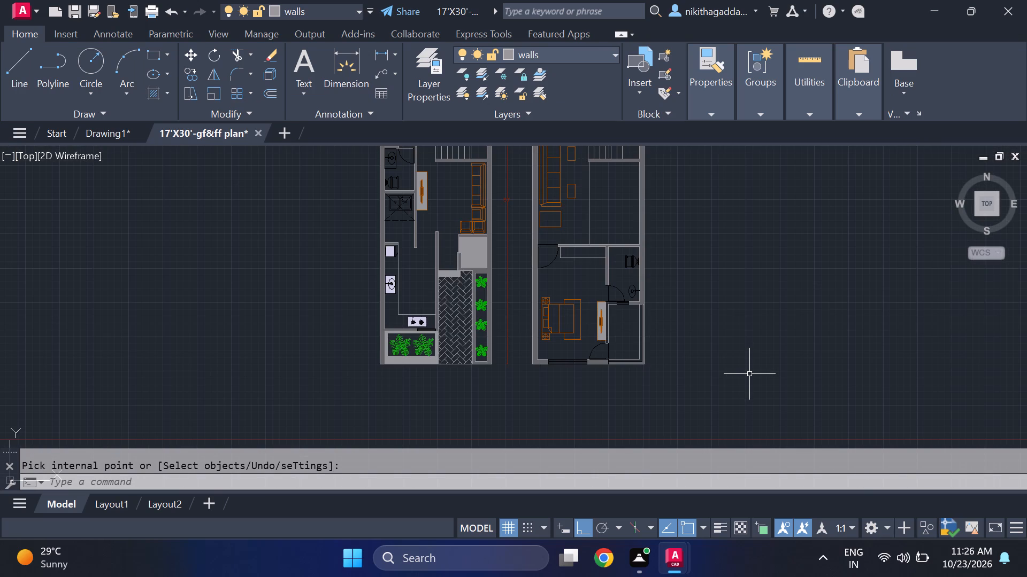
scroll(726, 377, up, 3)
scroll(479, 341, up, 2)
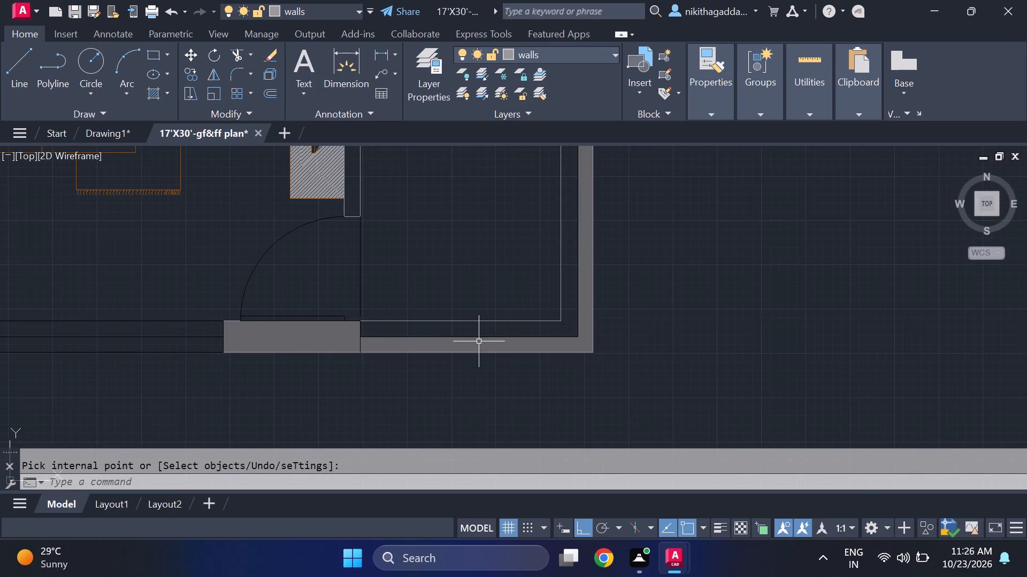
middle_drag(507, 333, 531, 373)
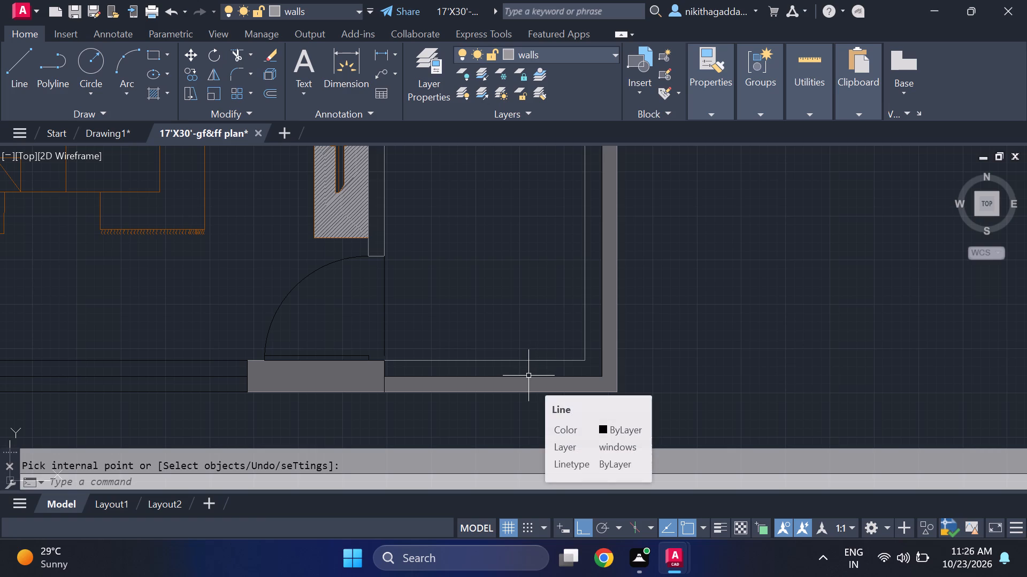
text(hatch)
key(Return)
click(532, 370)
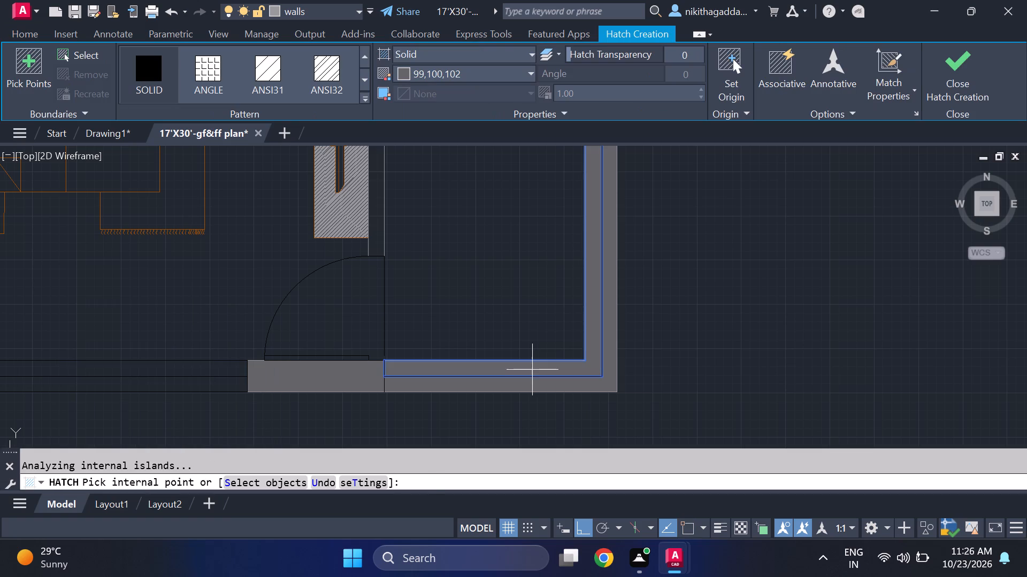
click(975, 89)
Examine the walls, desks and staircases of both floor plans up close and within the overall layout.
scroll(693, 337, down, 4)
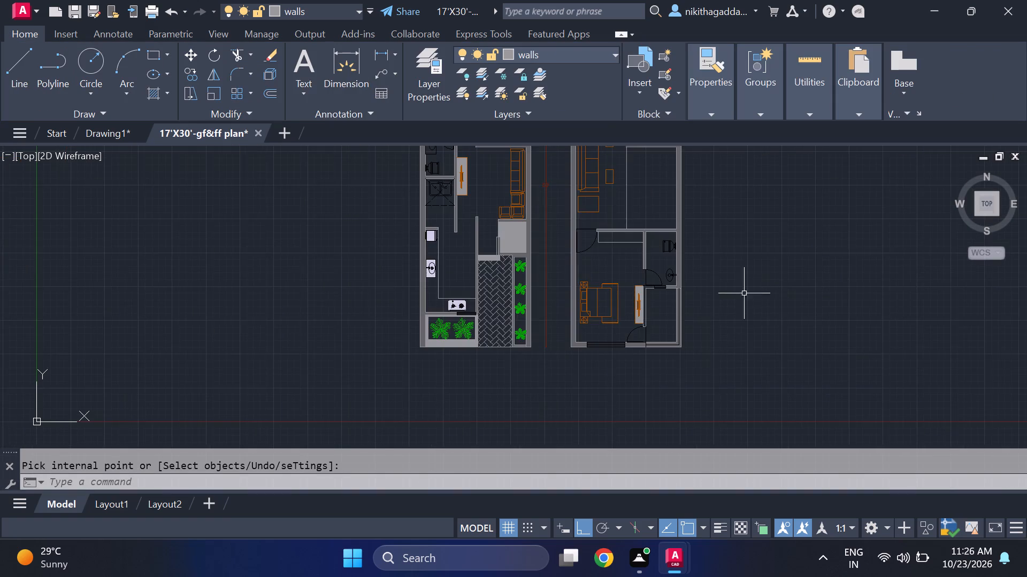
scroll(702, 293, up, 2)
middle_drag(714, 302, 810, 304)
scroll(813, 298, down, 2)
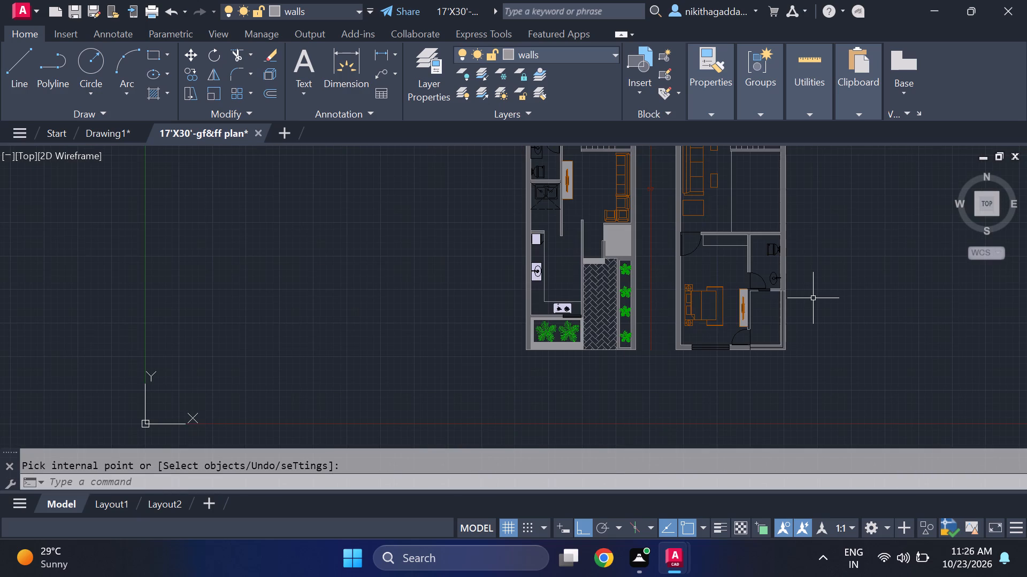
key(Escape)
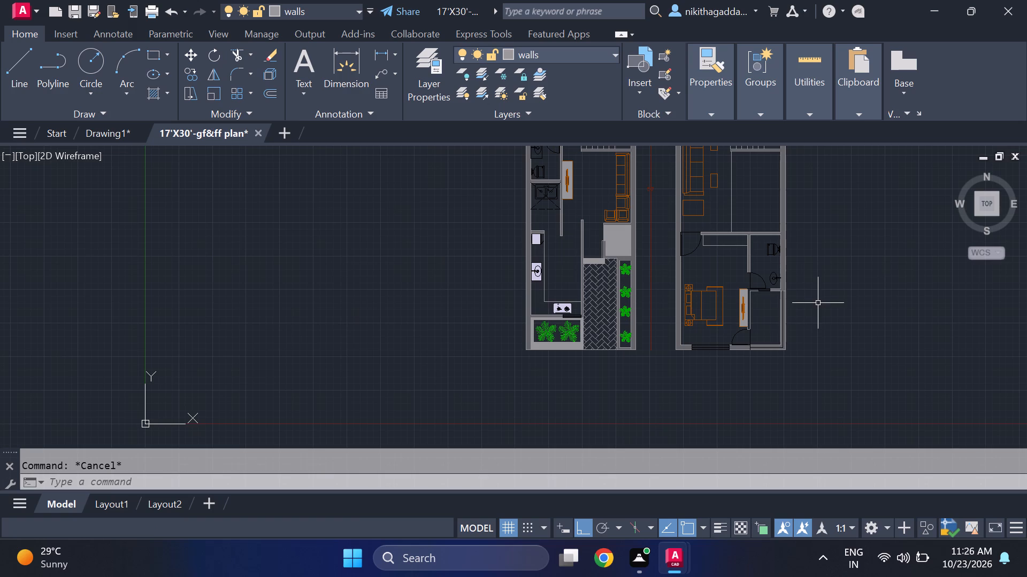
middle_drag(813, 301, 848, 378)
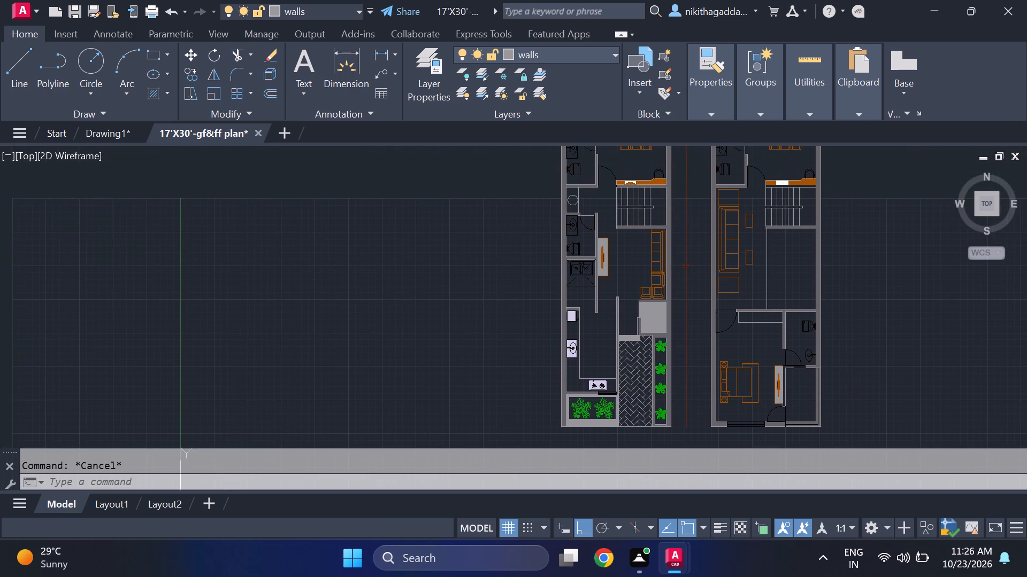
middle_drag(827, 280, 892, 399)
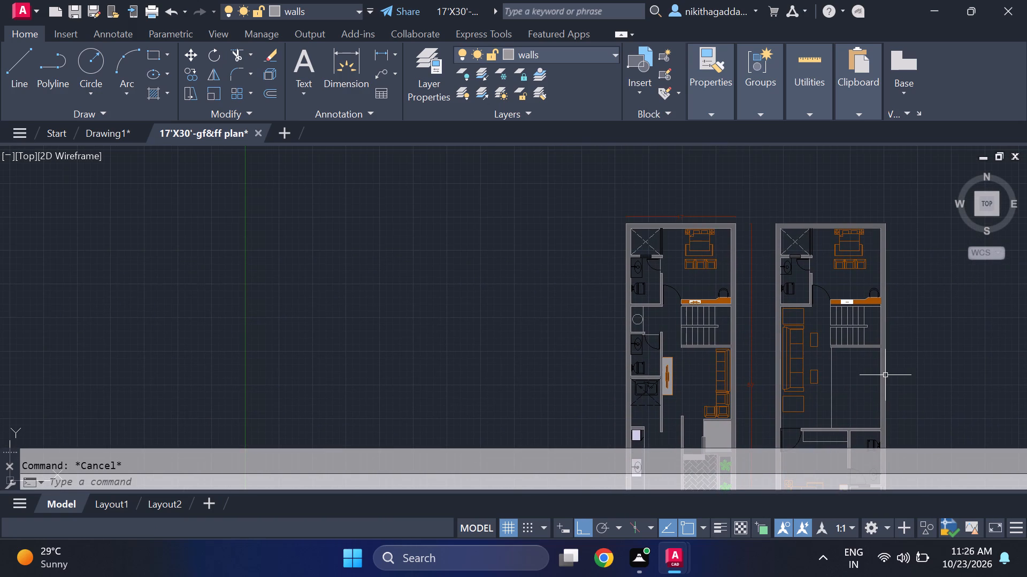
scroll(847, 289, up, 4)
scroll(847, 355, down, 2)
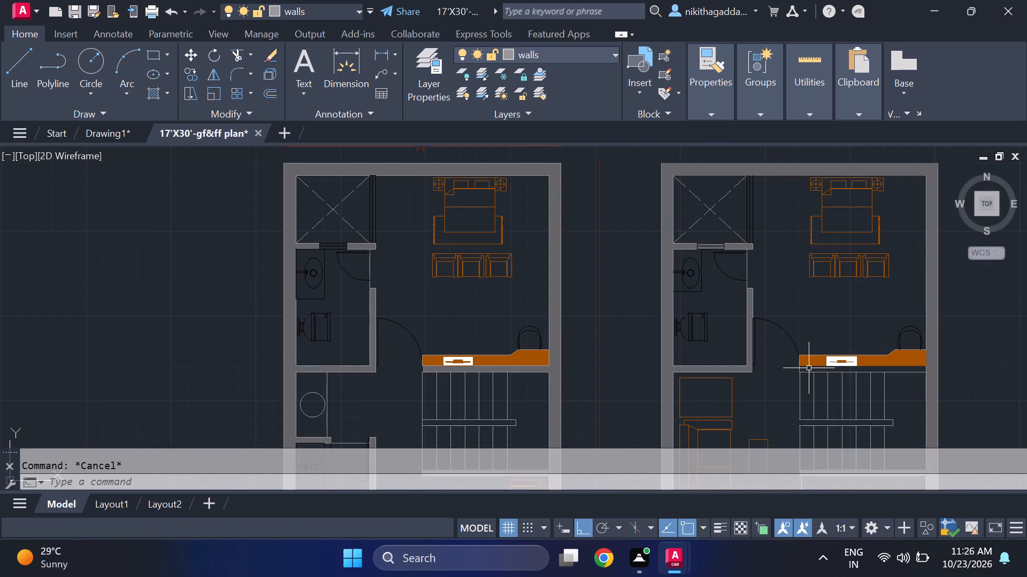
middle_drag(763, 427, 755, 406)
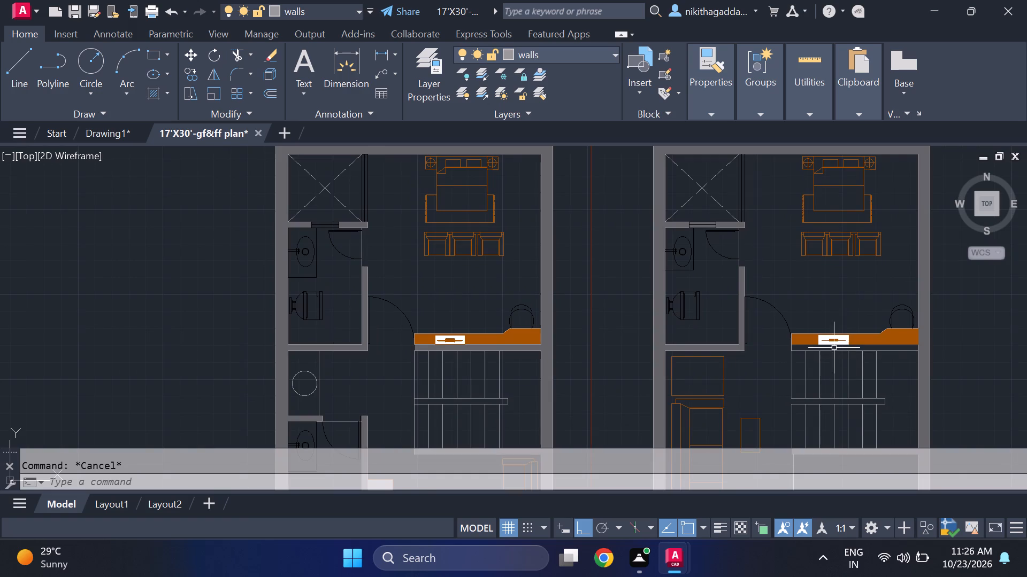
scroll(833, 347, up, 7)
scroll(830, 328, down, 6)
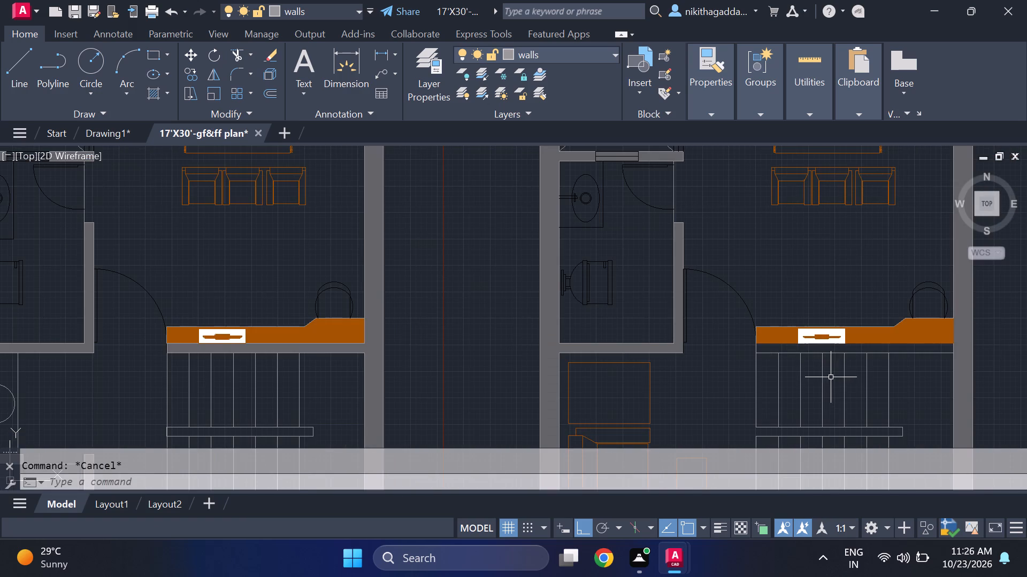
middle_drag(831, 377, 802, 349)
middle_drag(804, 371, 811, 423)
middle_drag(820, 323, 831, 348)
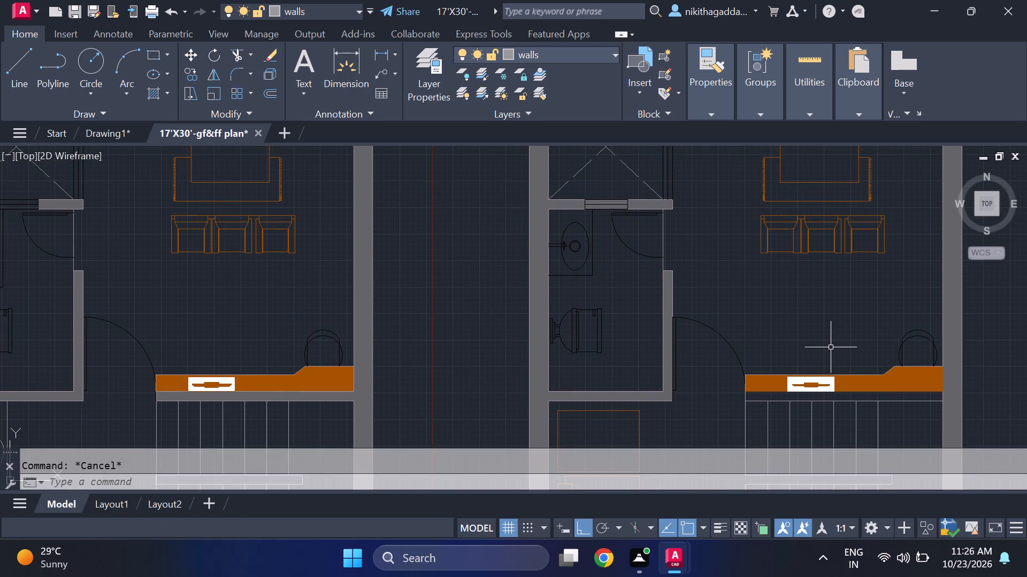
scroll(834, 334, down, 2)
middle_drag(853, 340, 840, 277)
middle_drag(843, 386, 836, 348)
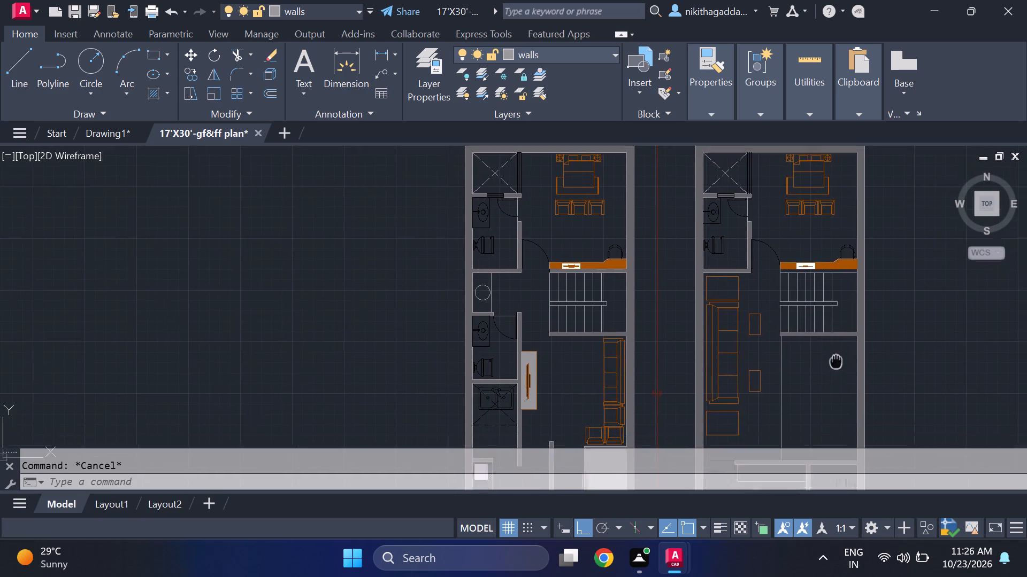
middle_drag(836, 348, 852, 251)
scroll(830, 270, down, 1)
middle_drag(585, 306, 459, 323)
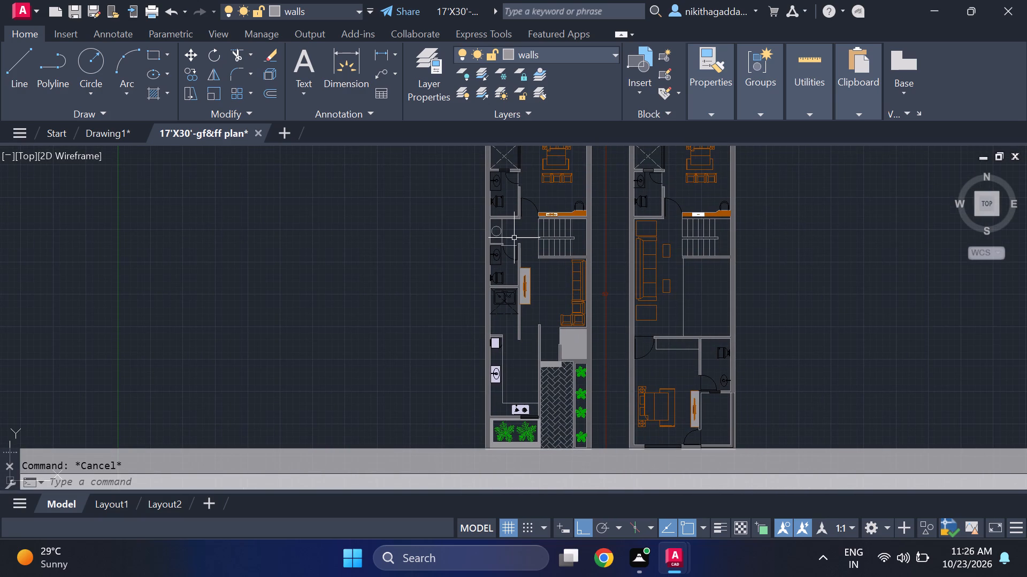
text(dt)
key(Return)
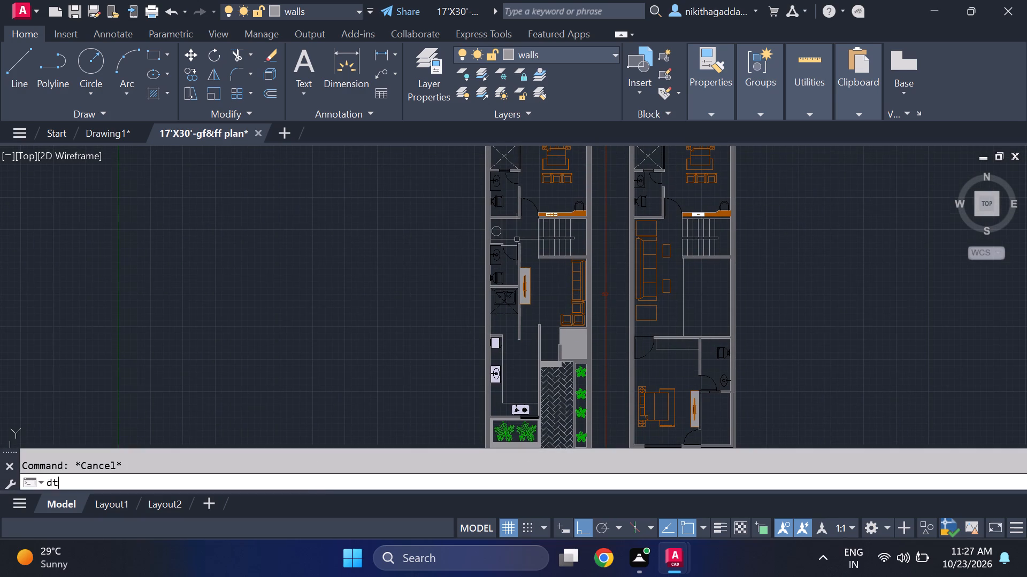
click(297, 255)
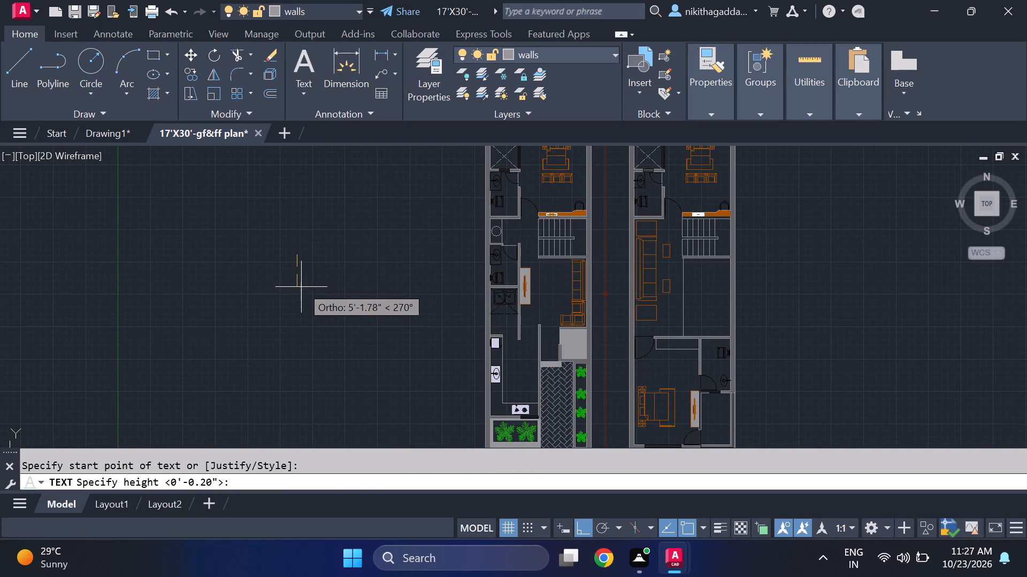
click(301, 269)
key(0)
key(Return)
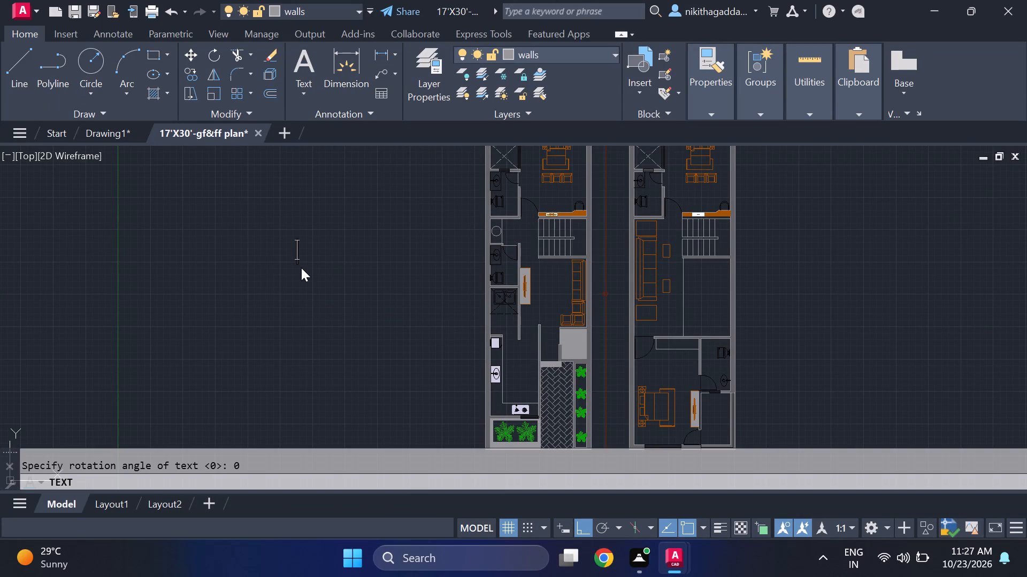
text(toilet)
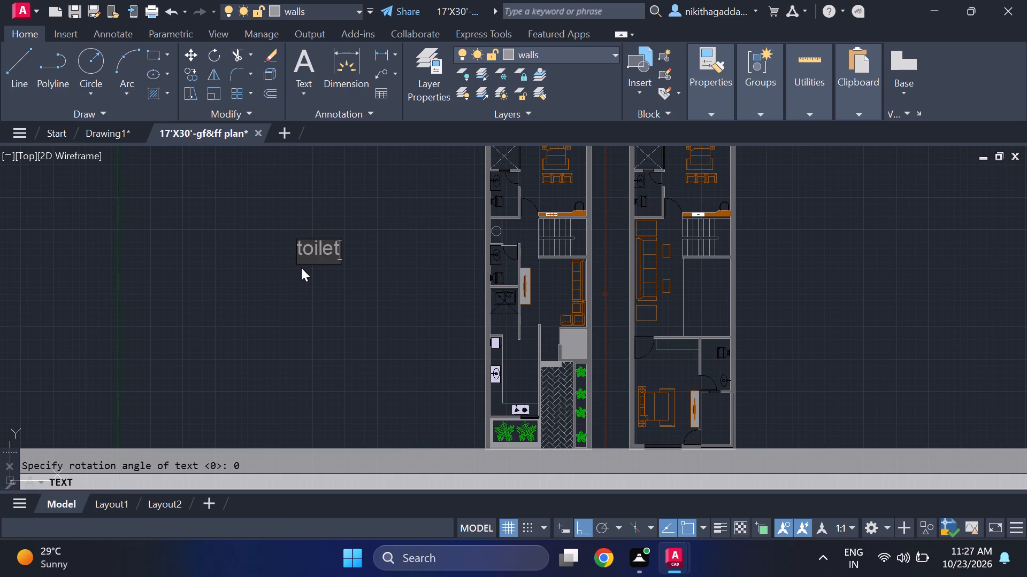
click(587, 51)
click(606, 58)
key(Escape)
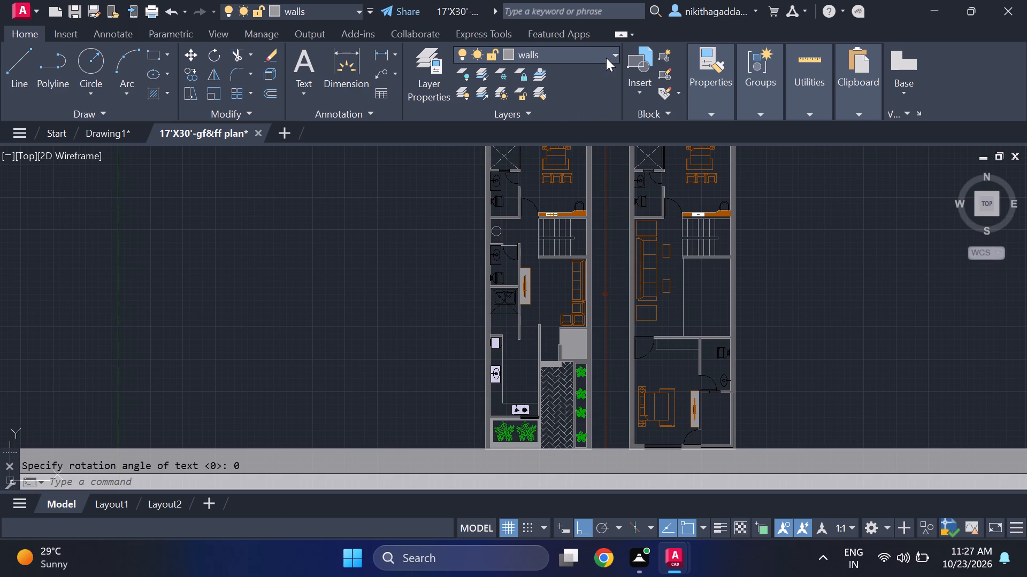
Make the text layer current and change its layer colour to black.
click(606, 58)
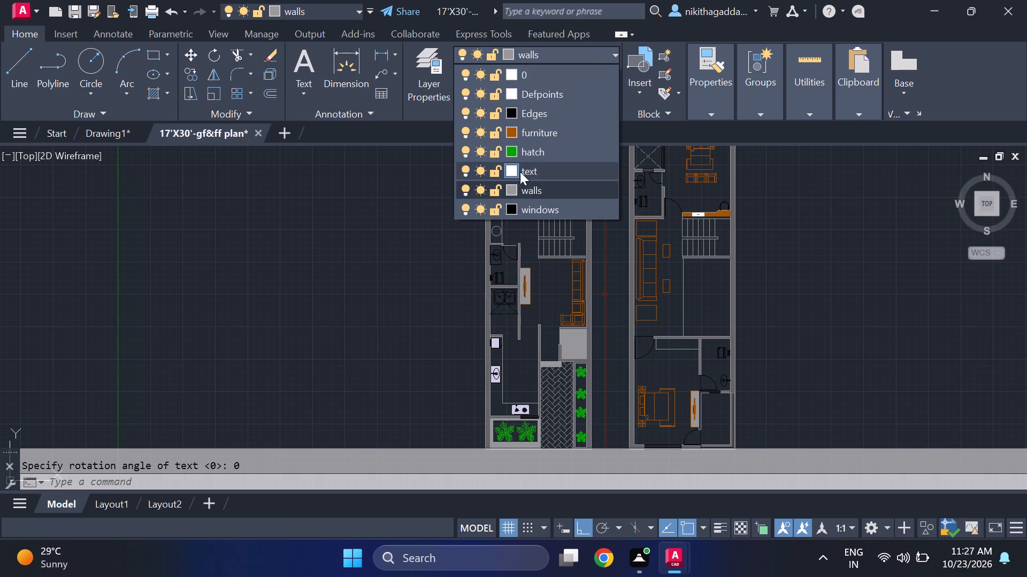
click(535, 173)
click(507, 57)
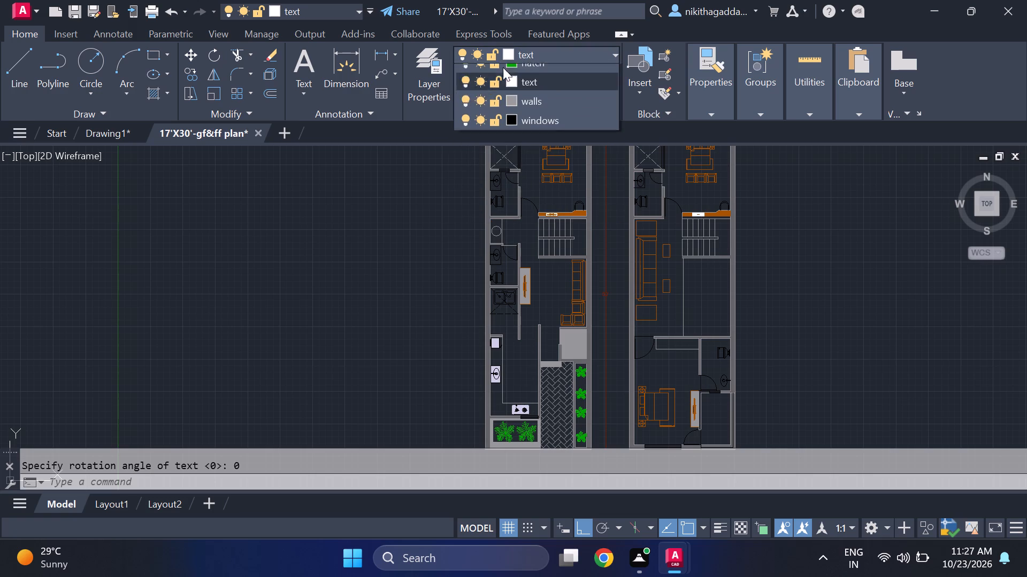
click(515, 173)
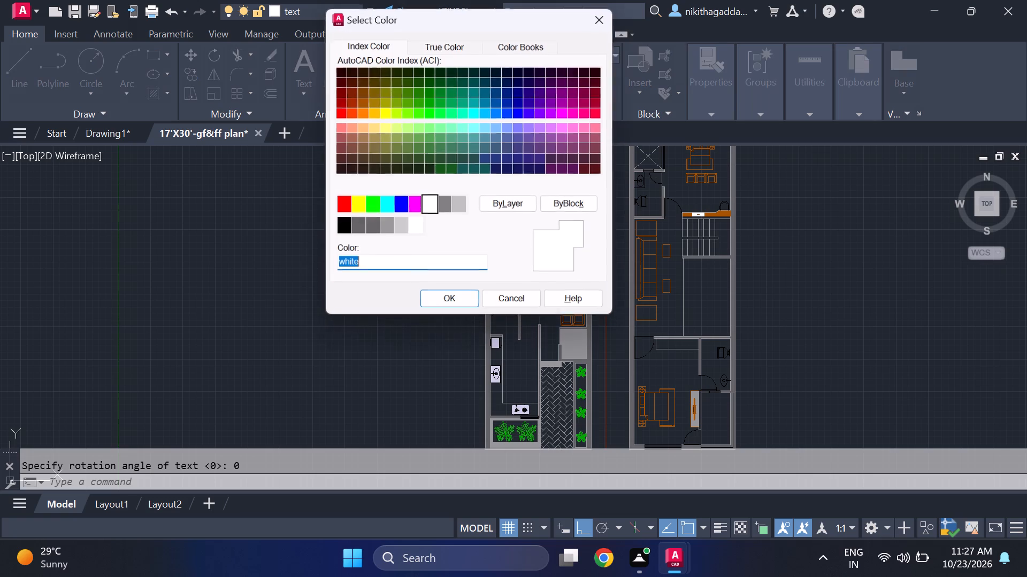
click(344, 225)
click(453, 298)
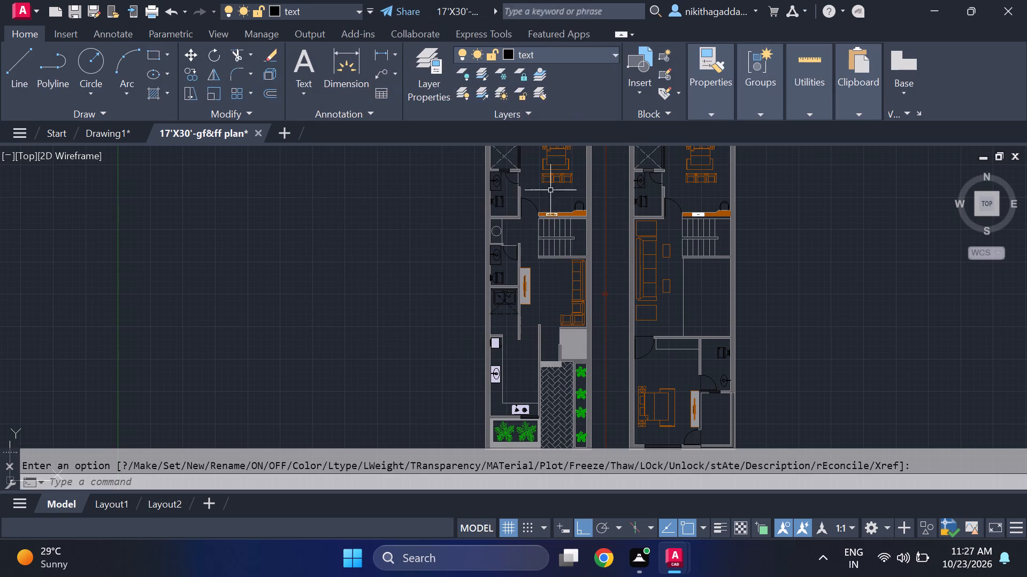
Add single-line text TOILET, about 2'-10" high with 0 rotation, in the empty space beside the ground-floor plan.
text(dt)
key(Return)
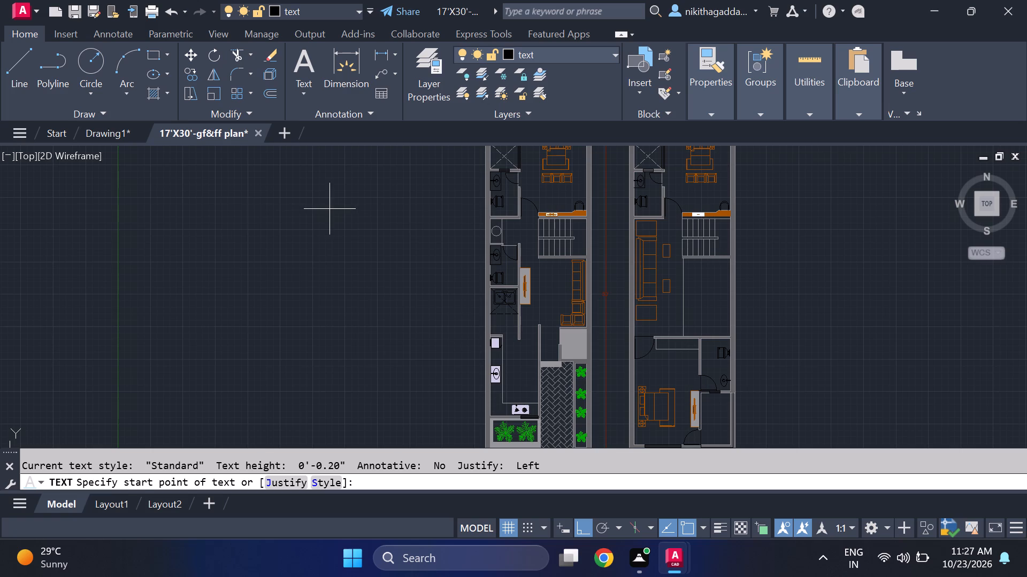
click(329, 209)
click(331, 227)
key(0)
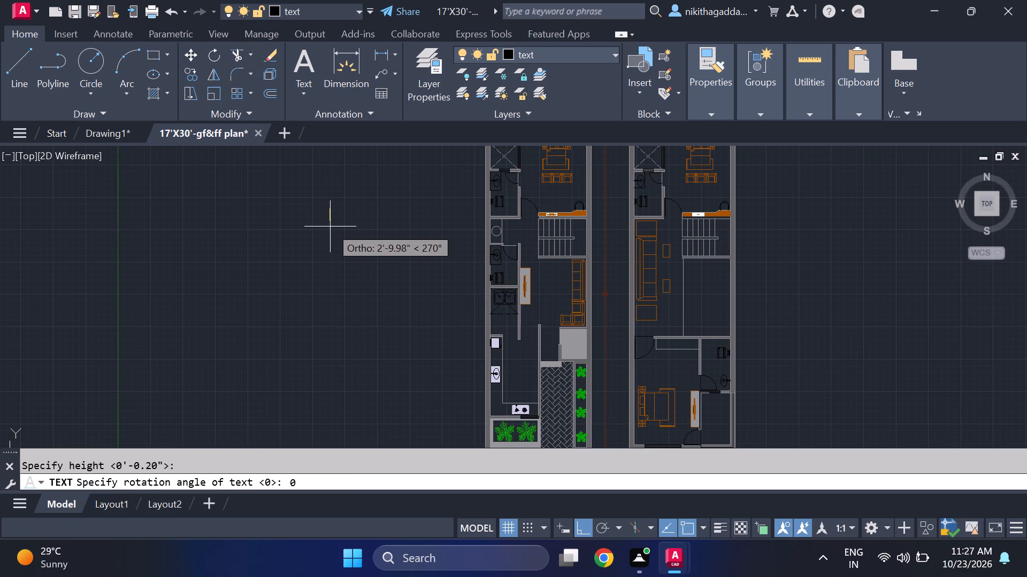
key(Return)
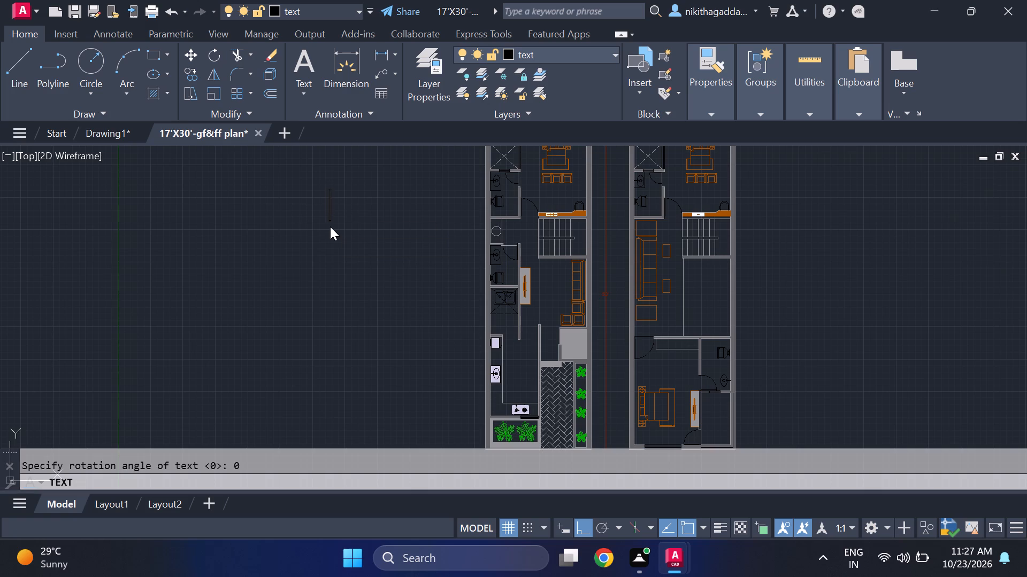
text(TOILEDT)
key(BackSpace)
key(BackSpace)
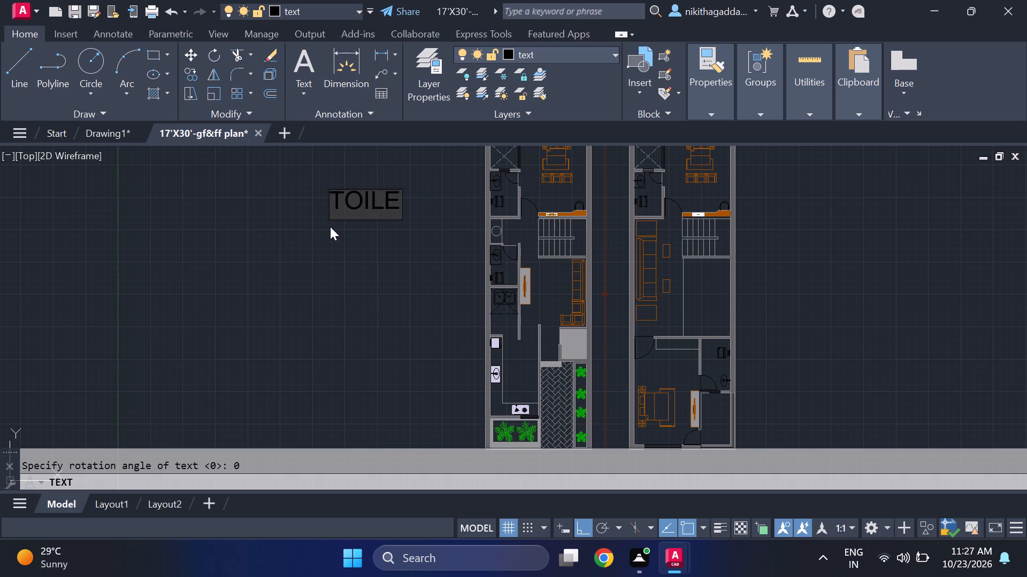
key(t)
key(Return)
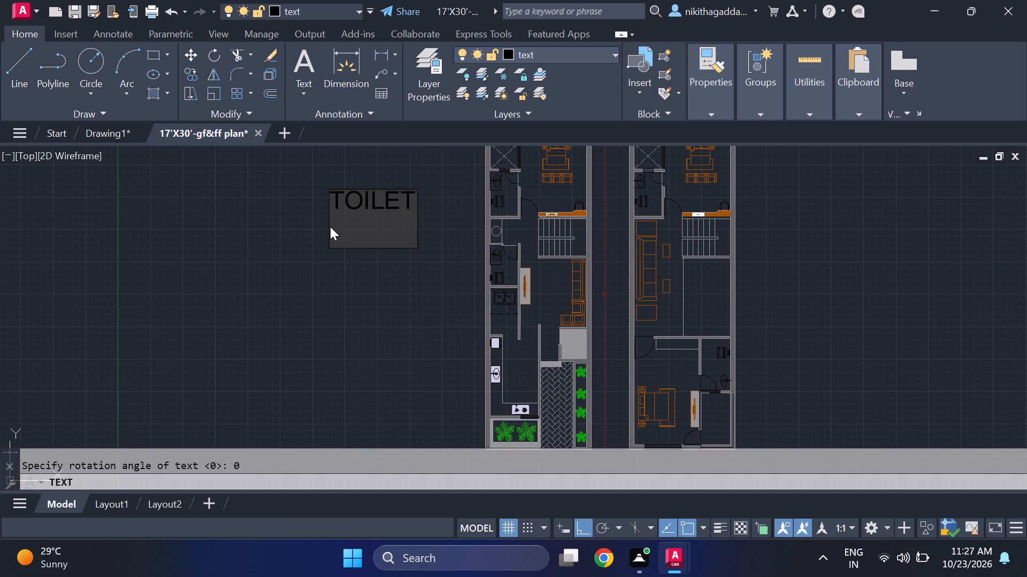
key(Return)
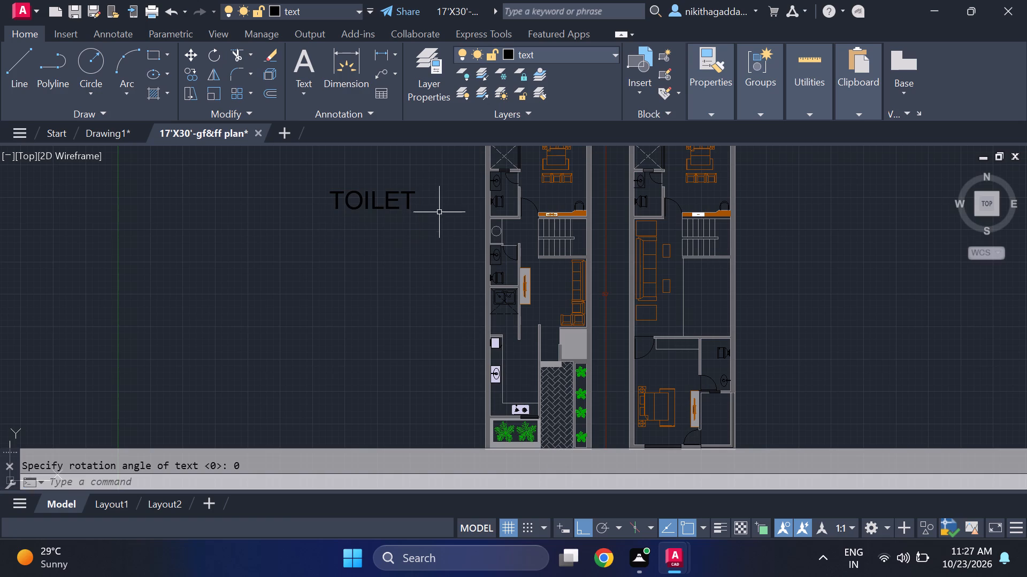
Copy the TOILET text straight down to form a second line directly beneath it.
click(425, 183)
click(340, 228)
text(CO)
key(Return)
click(328, 209)
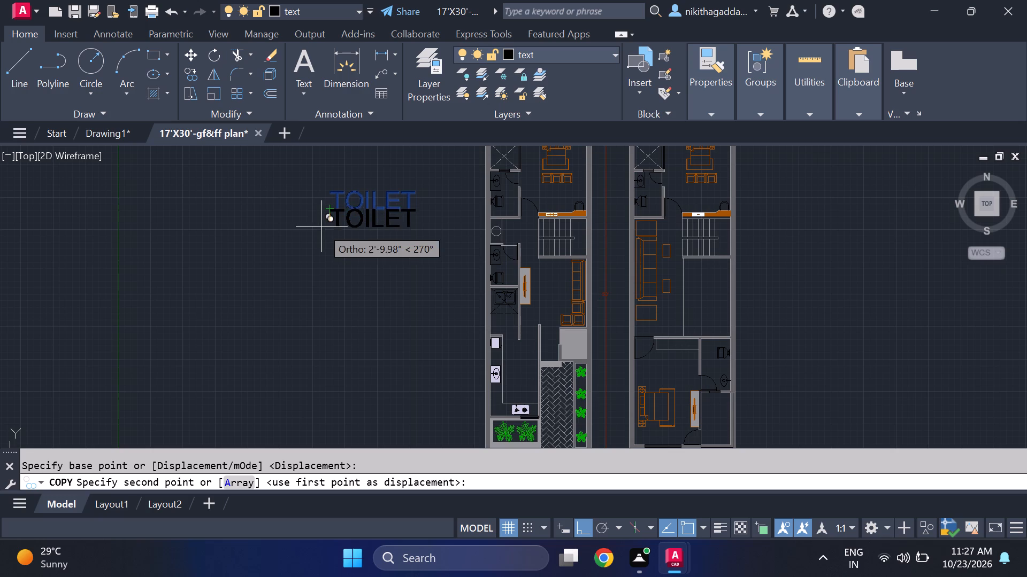
click(321, 239)
key(Escape)
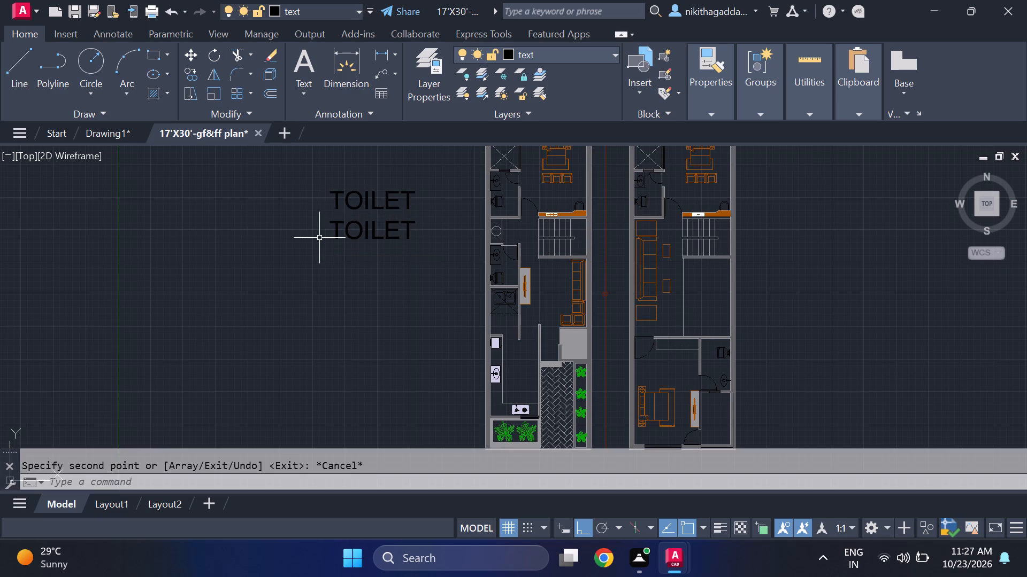
Change the copied lower text line to read 46" X 28".
double_click(373, 232)
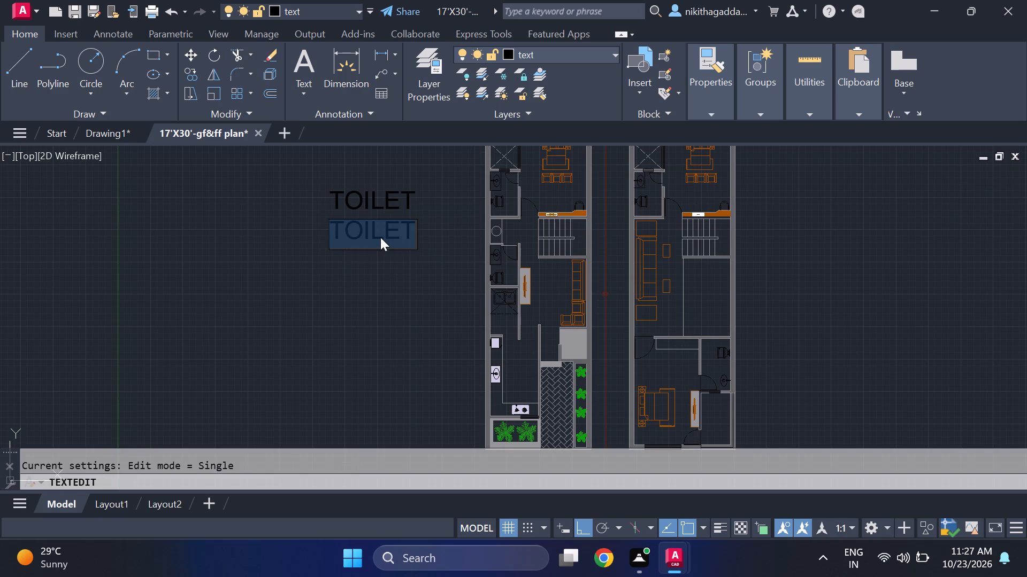
key(Delete)
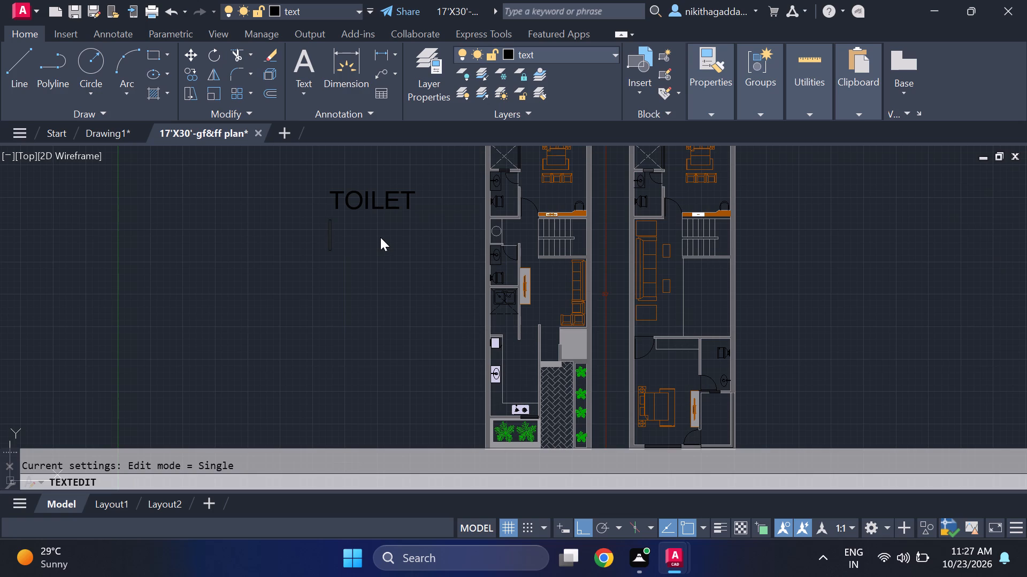
text(46)
key(shift+quotedbl)
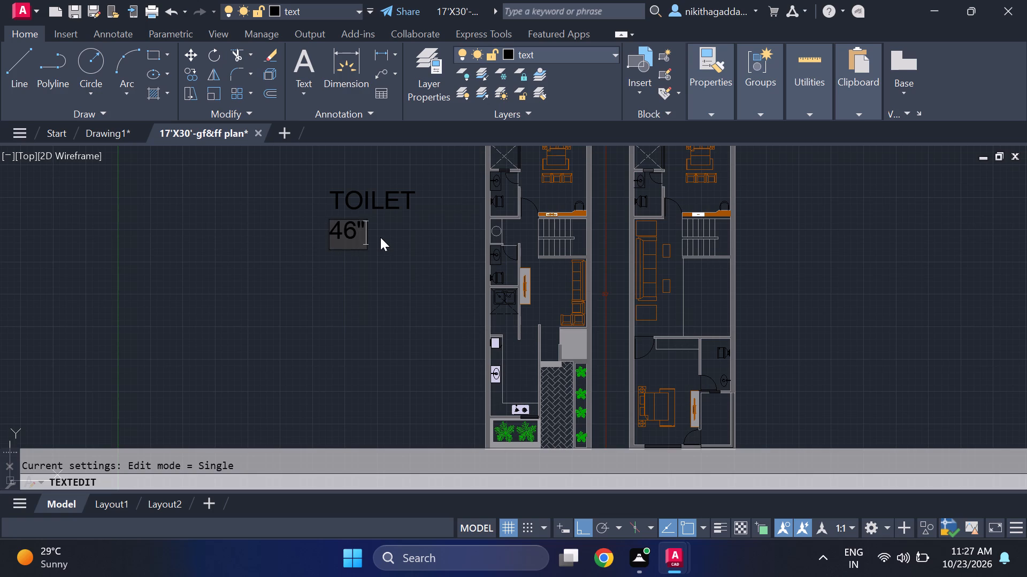
key(space)
text(X)
key(space)
key(2)
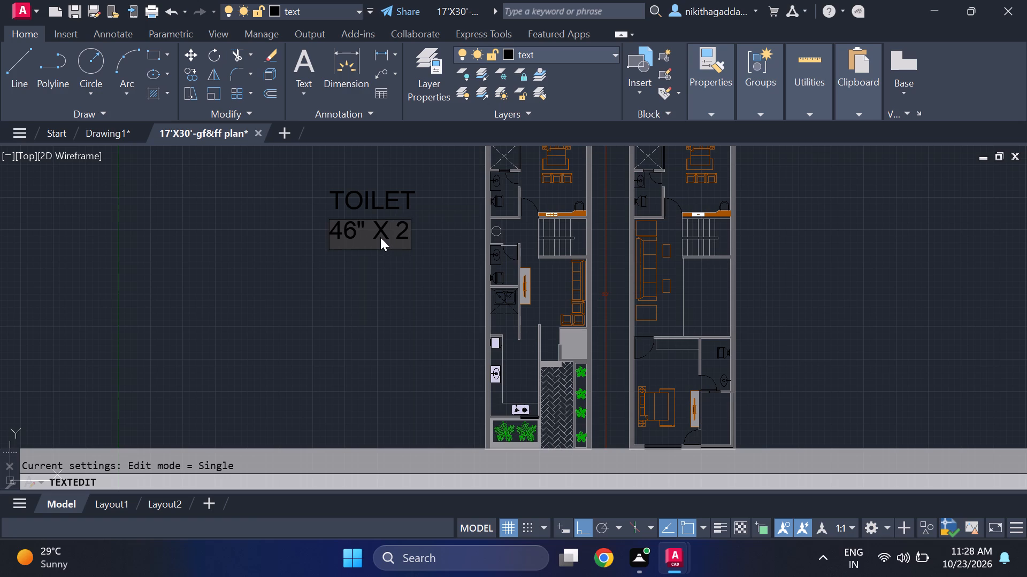
key(8)
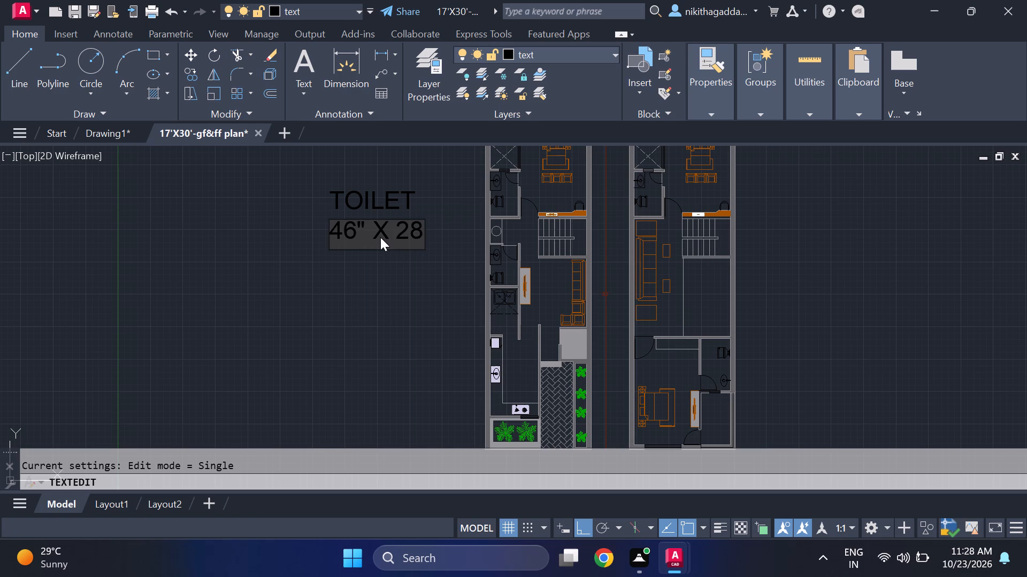
key(shift+quotedbl)
key(Return)
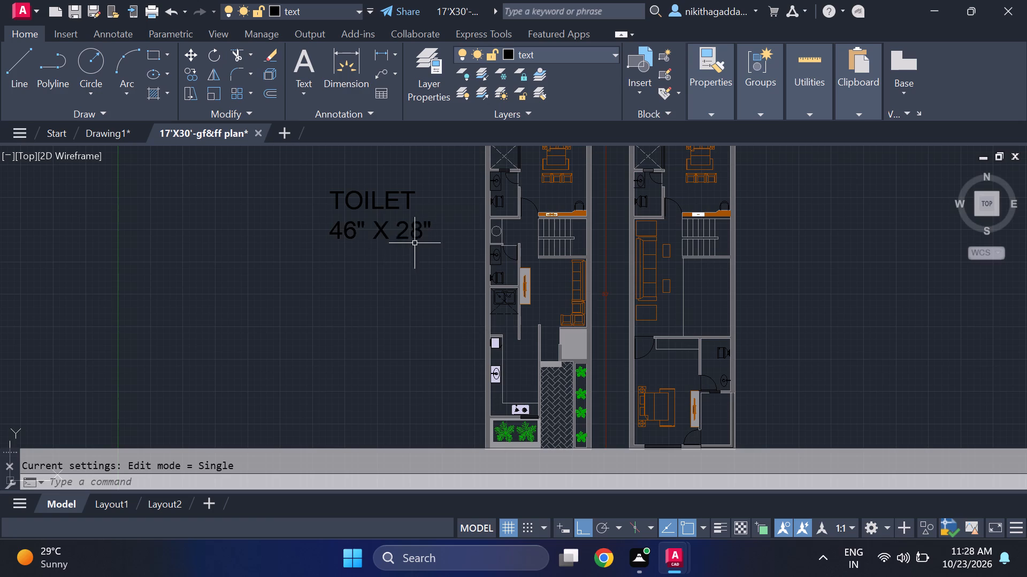
Scale both lines of the toilet label down to roughly a third of their size about the lower line's start point.
scroll(412, 223, down, 4)
scroll(395, 221, up, 3)
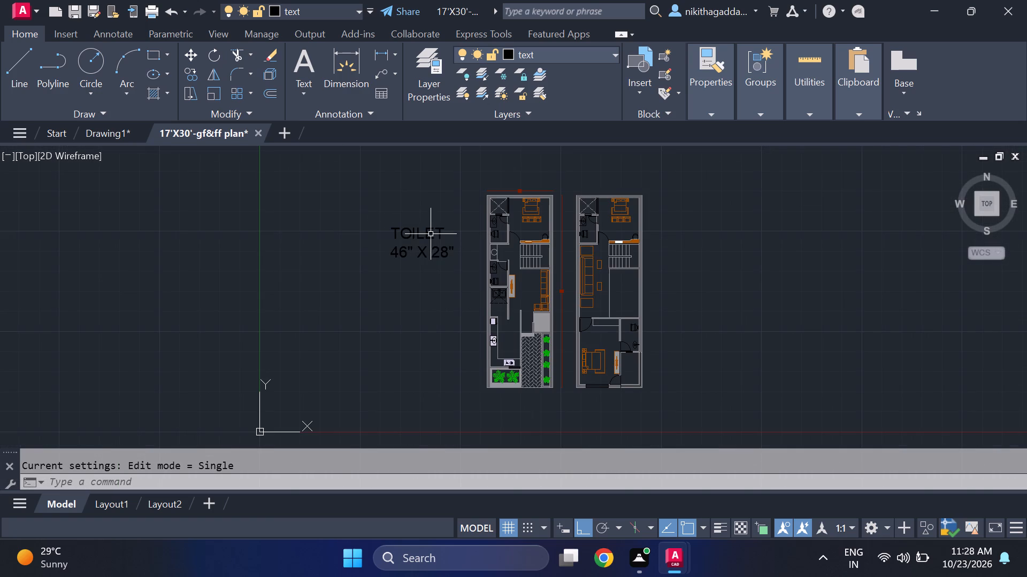
middle_drag(431, 233, 435, 248)
scroll(435, 248, up, 2)
drag(462, 203, 459, 213)
click(356, 325)
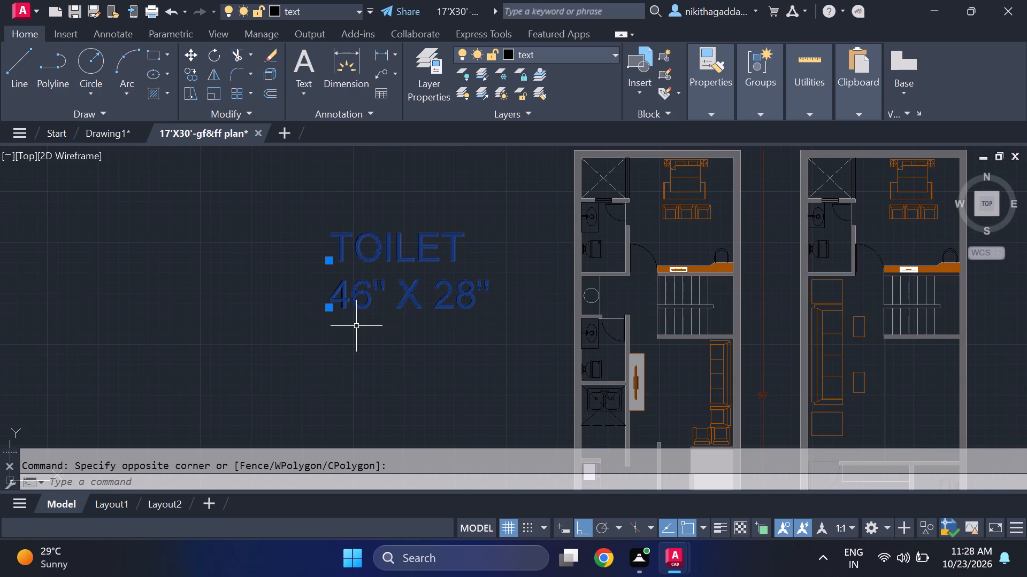
text(SCALE)
key(Return)
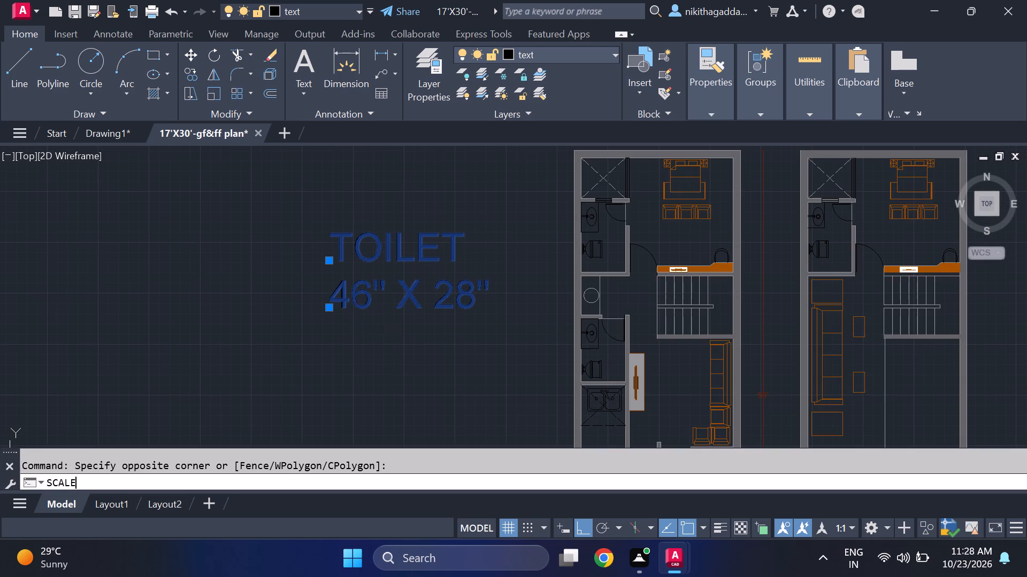
click(335, 313)
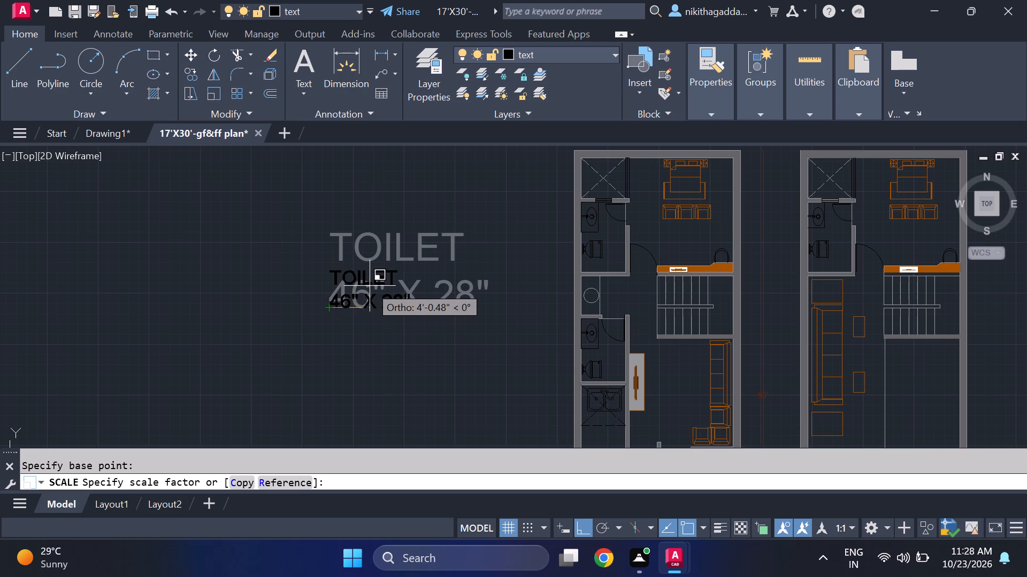
scroll(370, 285, up, 2)
click(332, 309)
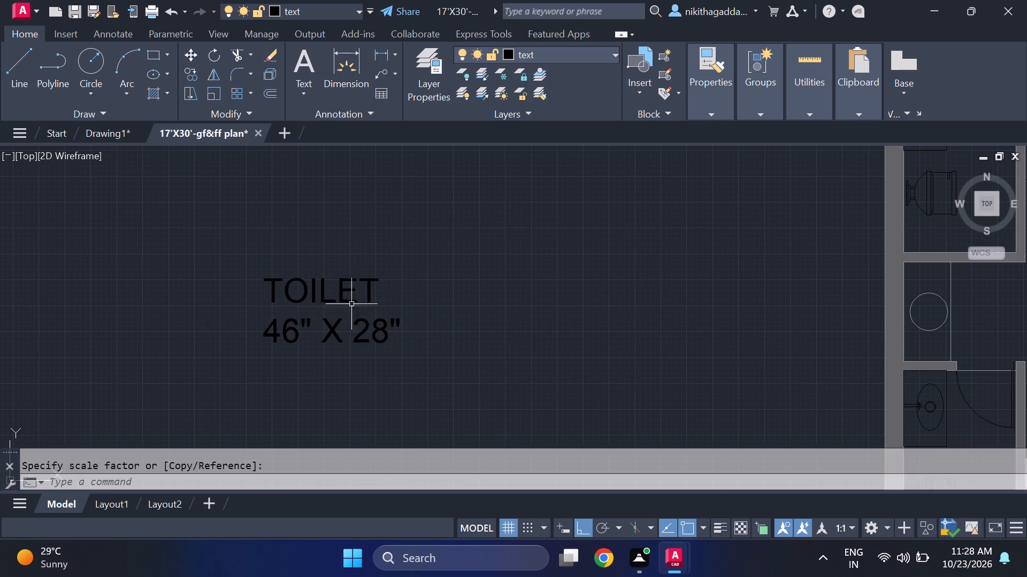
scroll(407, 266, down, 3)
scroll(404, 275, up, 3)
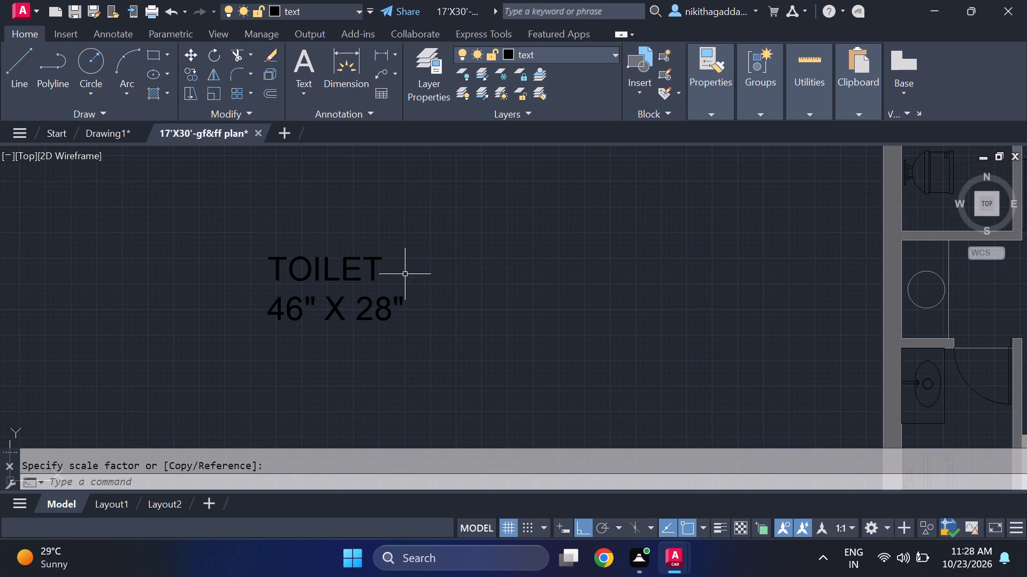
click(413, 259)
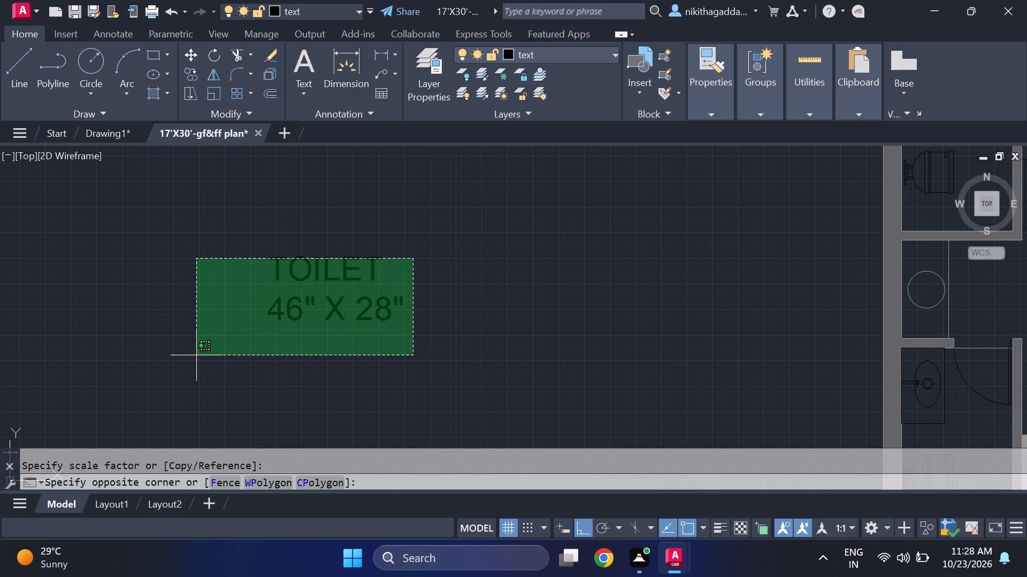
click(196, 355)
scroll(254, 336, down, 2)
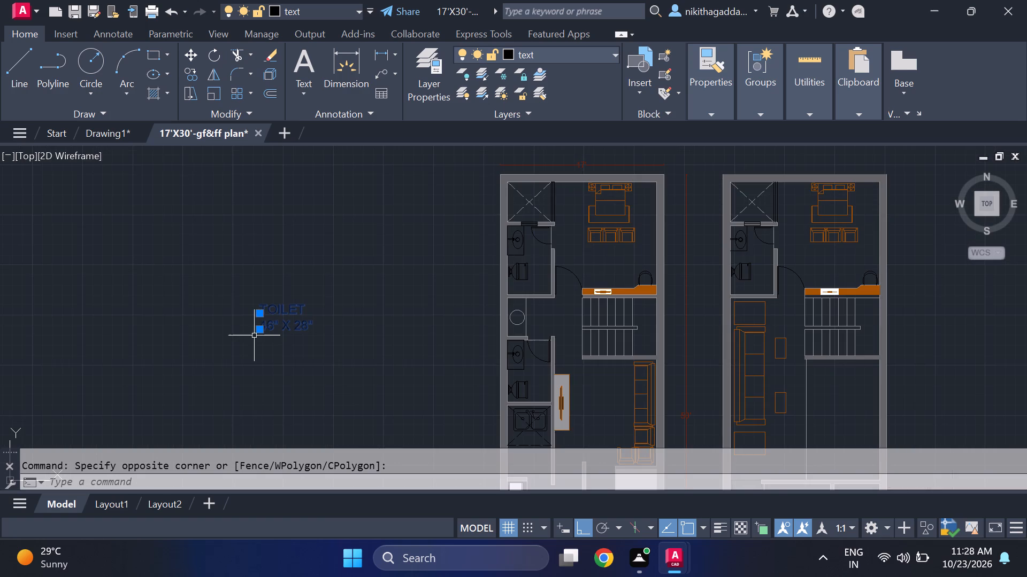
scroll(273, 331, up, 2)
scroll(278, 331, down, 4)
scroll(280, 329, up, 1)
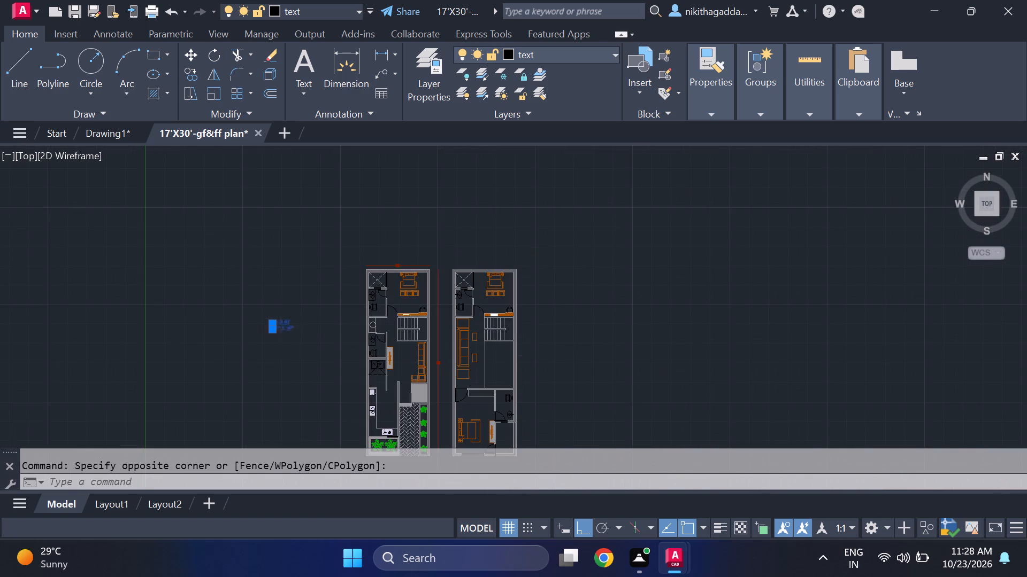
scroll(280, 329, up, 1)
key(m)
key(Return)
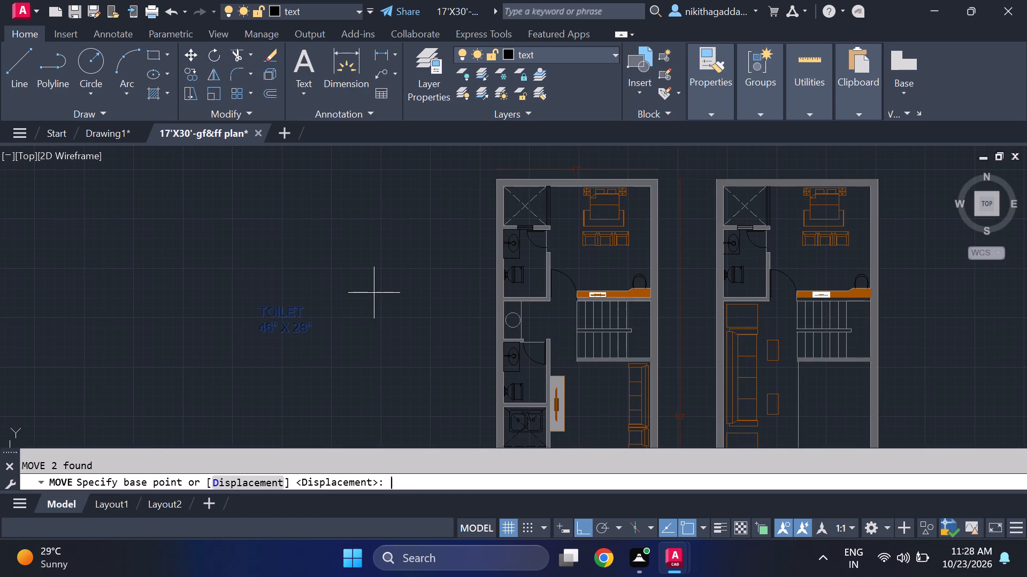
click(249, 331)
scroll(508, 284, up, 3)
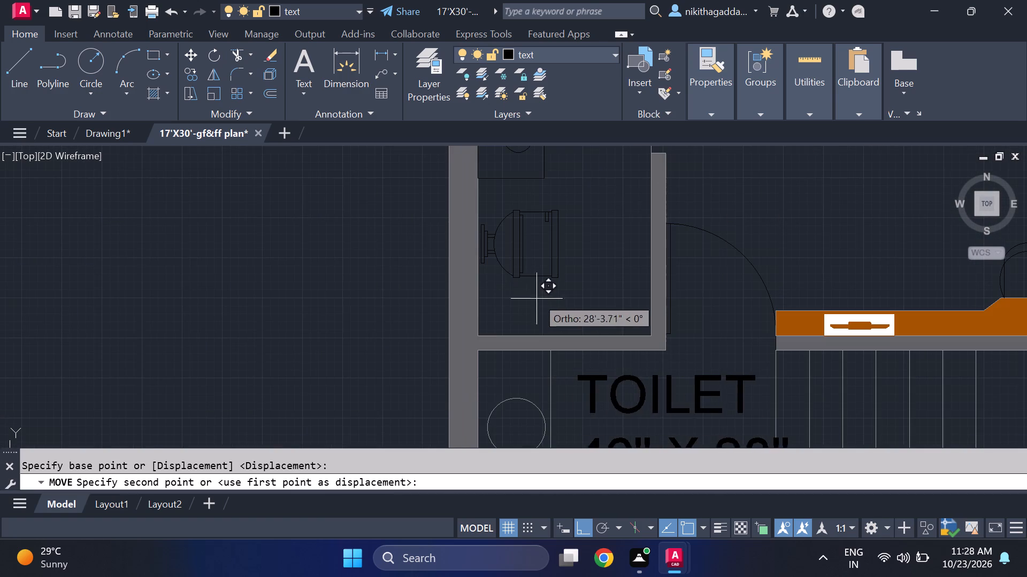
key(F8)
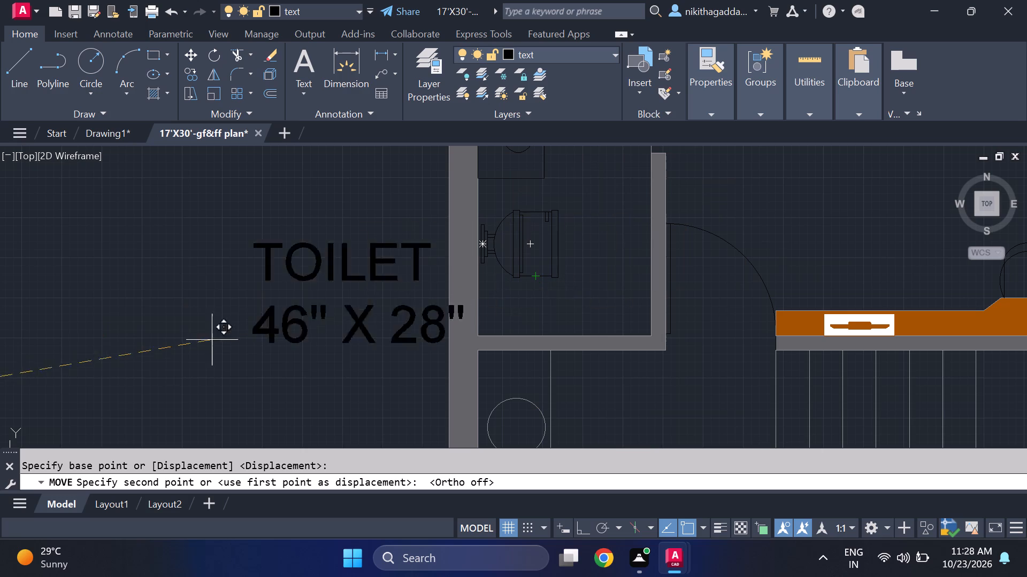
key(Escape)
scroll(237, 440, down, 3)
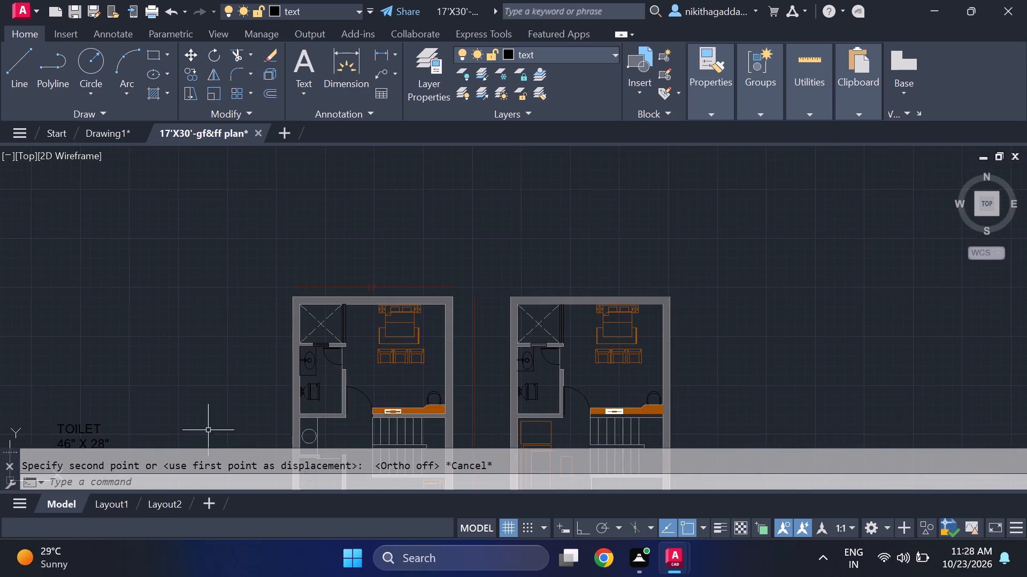
Scale both lines of the toilet label down to roughly two-thirds of their size about the lower line's start point.
middle_drag(187, 419, 318, 339)
click(285, 323)
click(193, 361)
key(s)
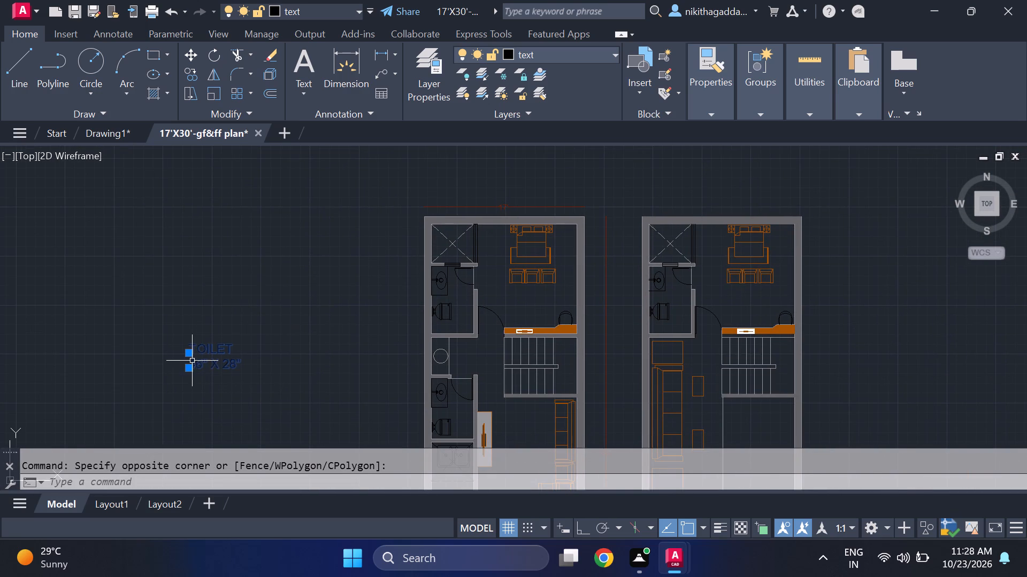
text(CALE)
key(Return)
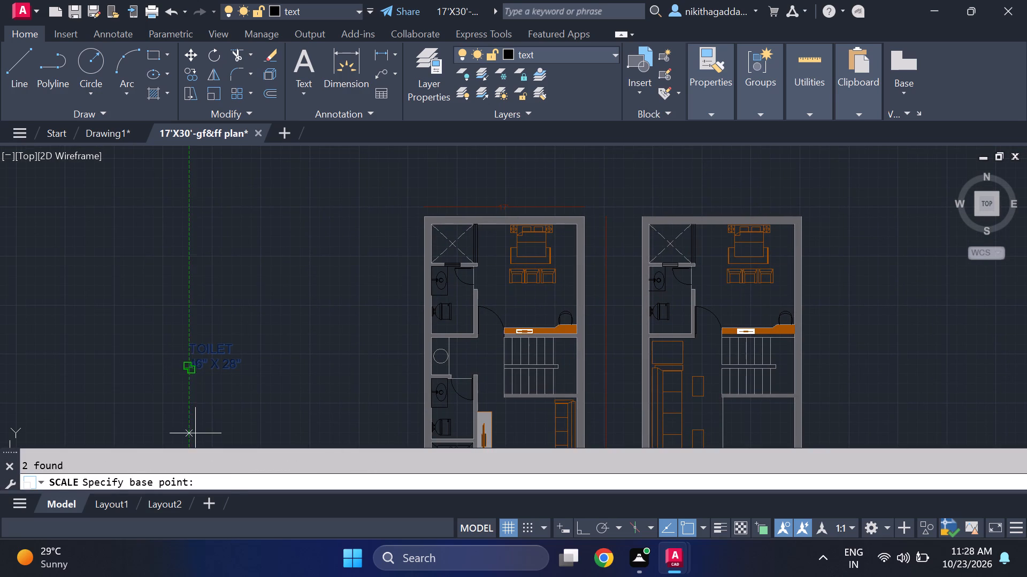
click(181, 362)
scroll(182, 362, up, 3)
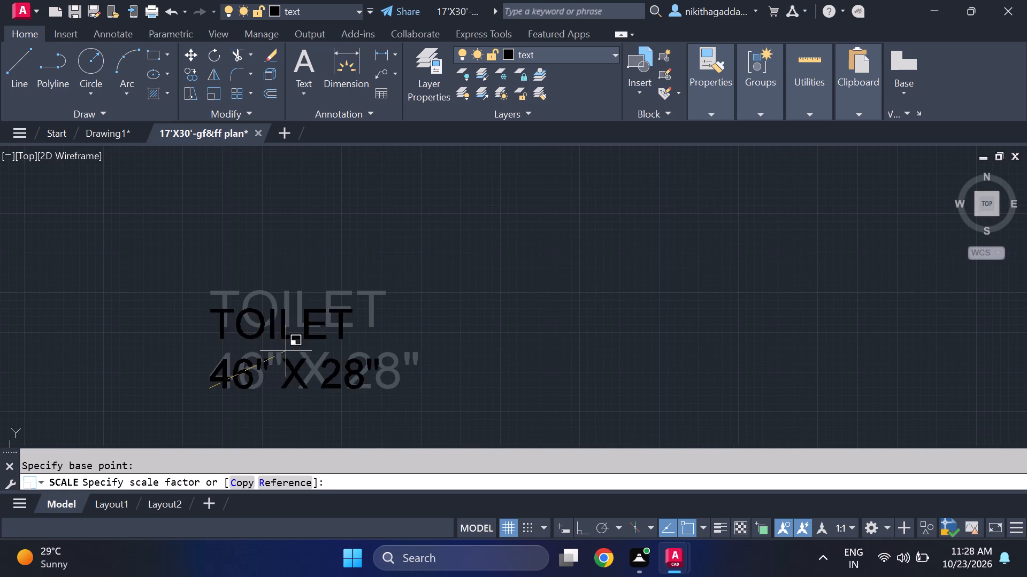
click(271, 364)
Copy the two-line toilet label seven times into the empty space around and below the original, beside the ground-floor plan.
scroll(289, 353, down, 5)
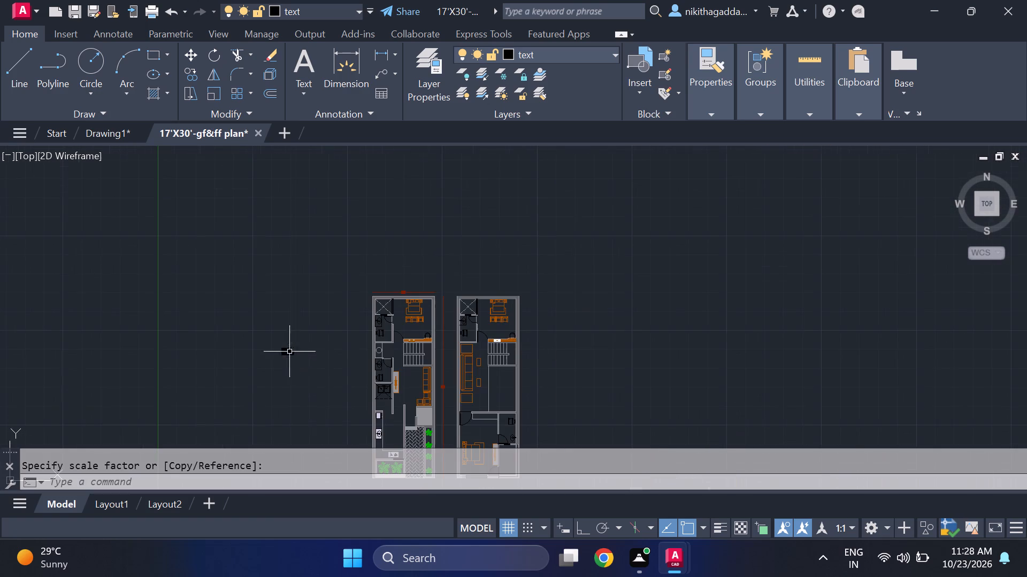
scroll(297, 364, up, 3)
middle_drag(303, 364, 460, 346)
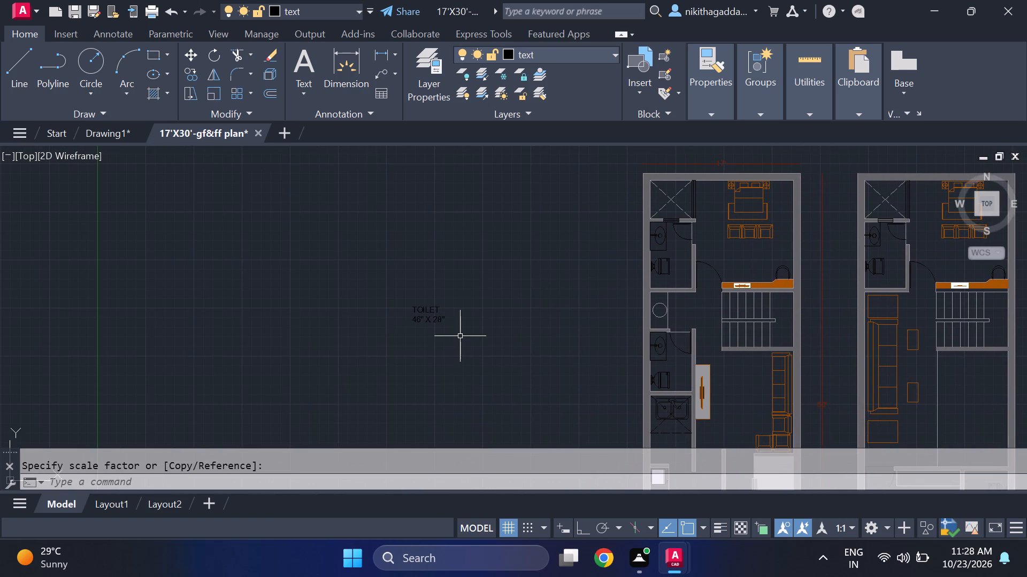
click(478, 300)
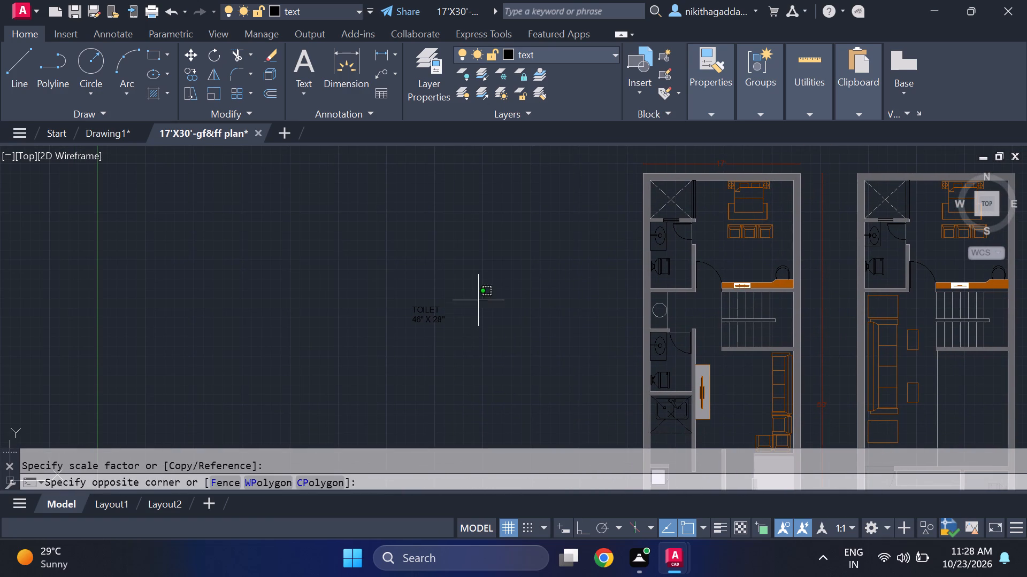
click(372, 342)
text(CO)
key(Return)
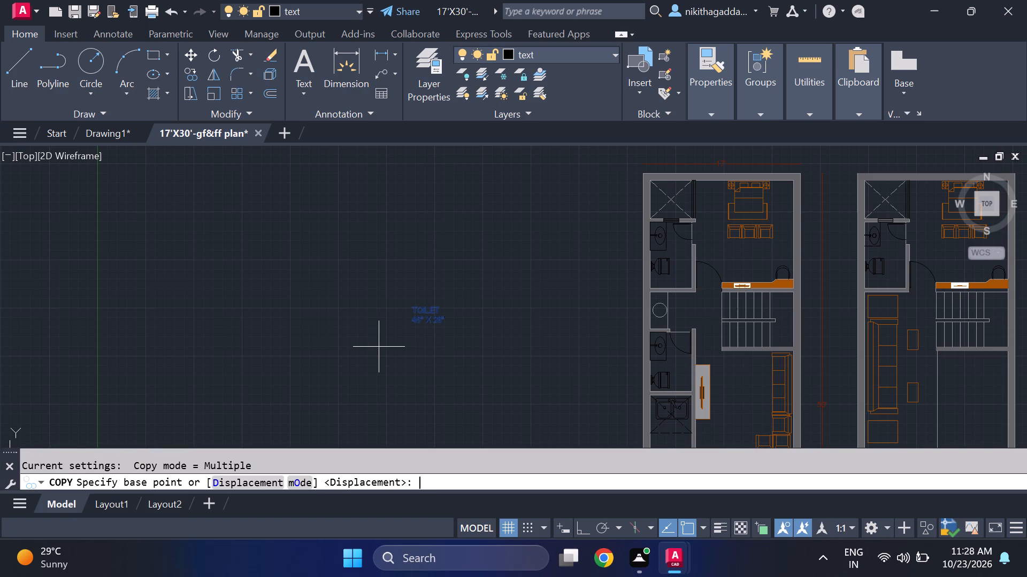
click(408, 328)
click(510, 313)
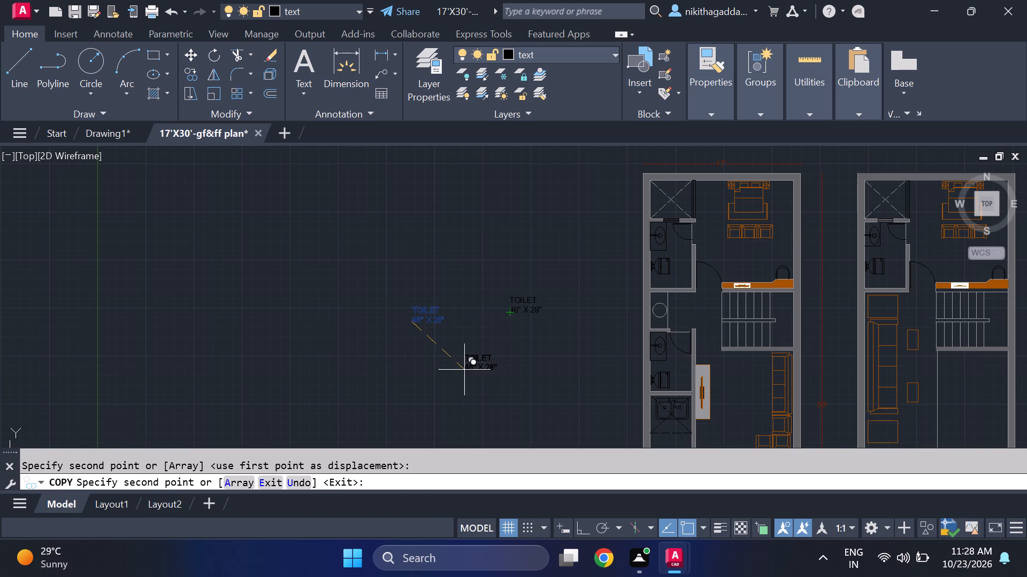
middle_drag(478, 368, 548, 313)
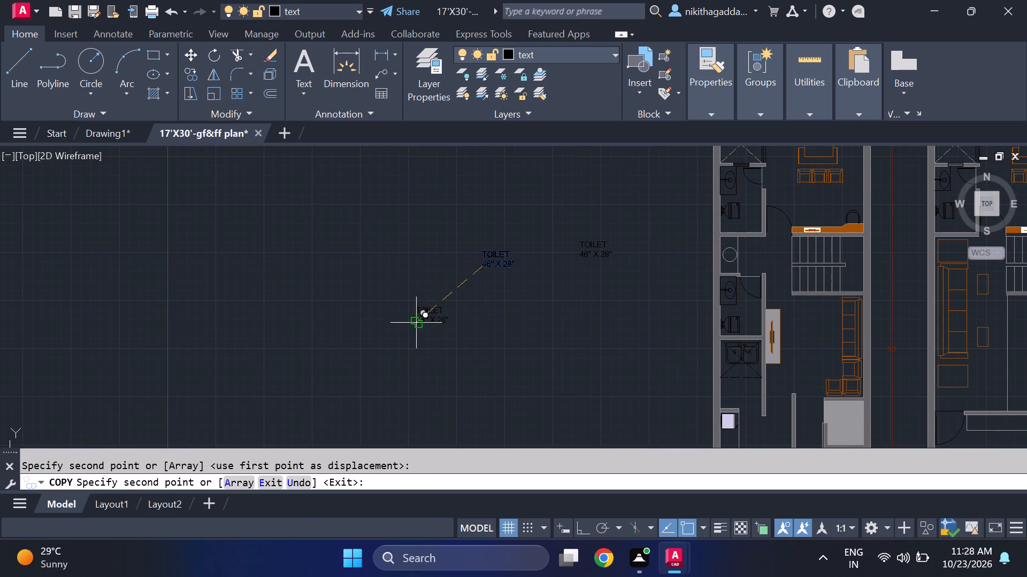
click(416, 323)
middle_drag(510, 360, 472, 324)
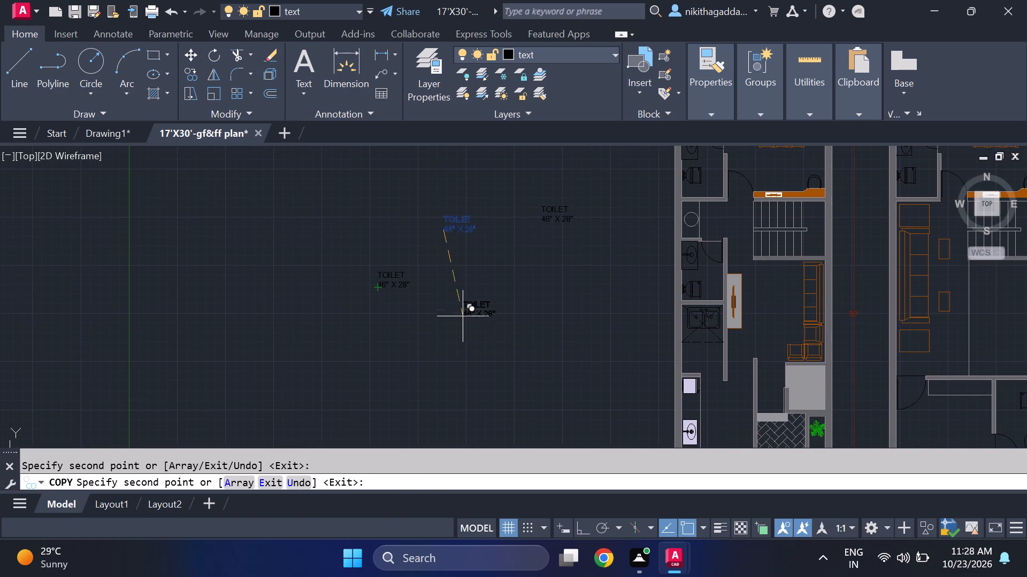
click(461, 310)
middle_drag(518, 377, 463, 309)
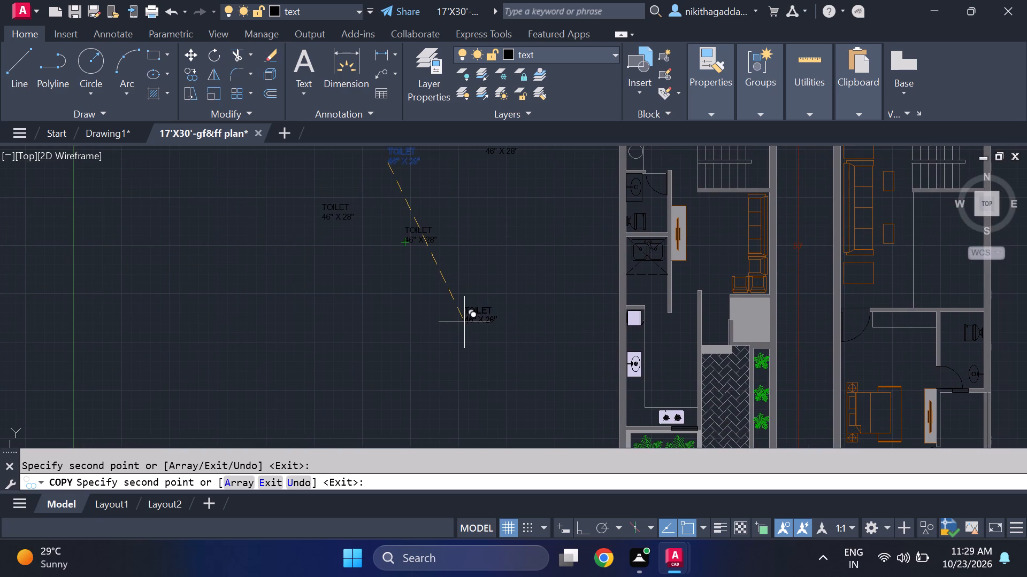
click(491, 244)
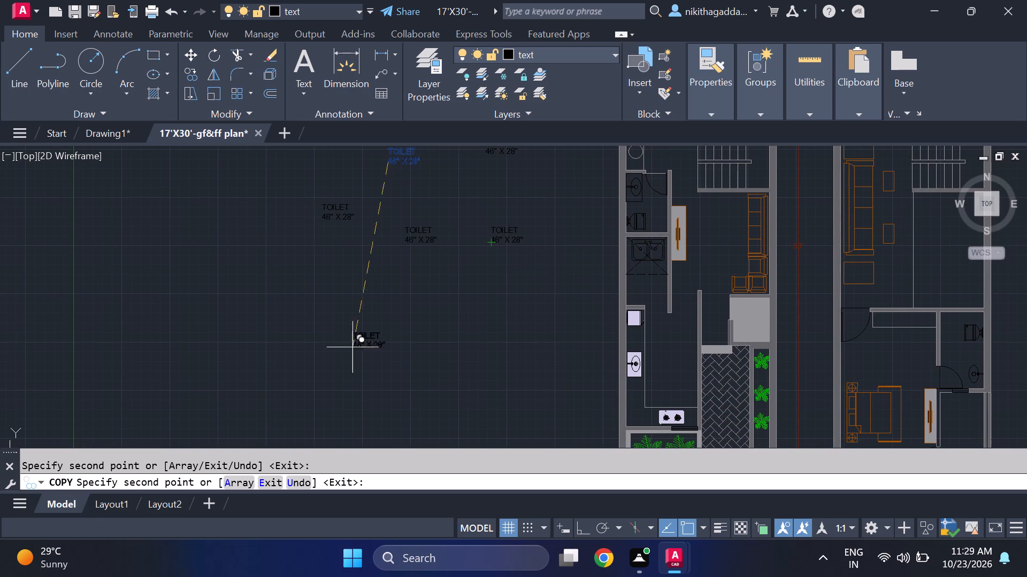
click(365, 285)
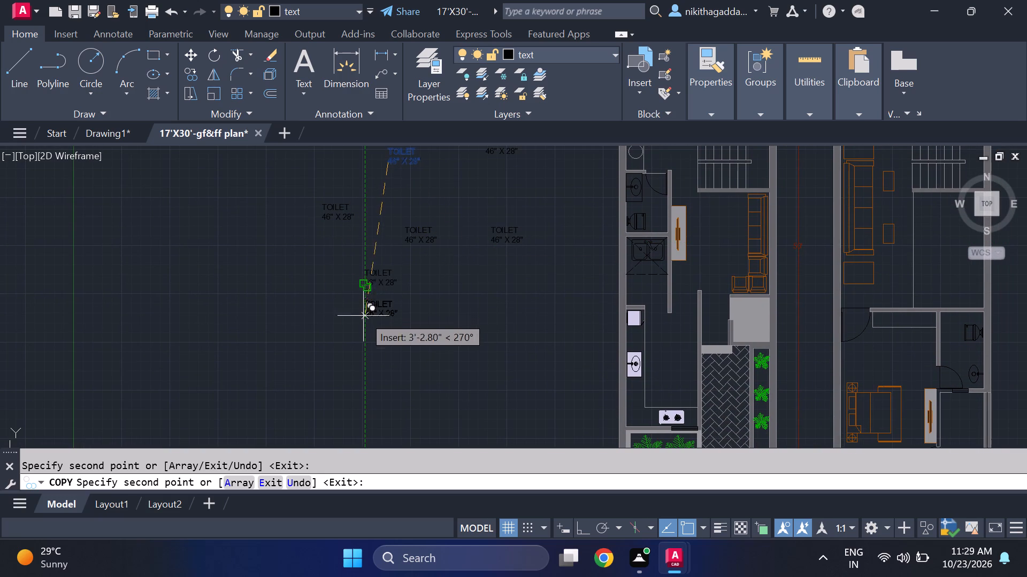
click(440, 290)
middle_drag(455, 328, 473, 285)
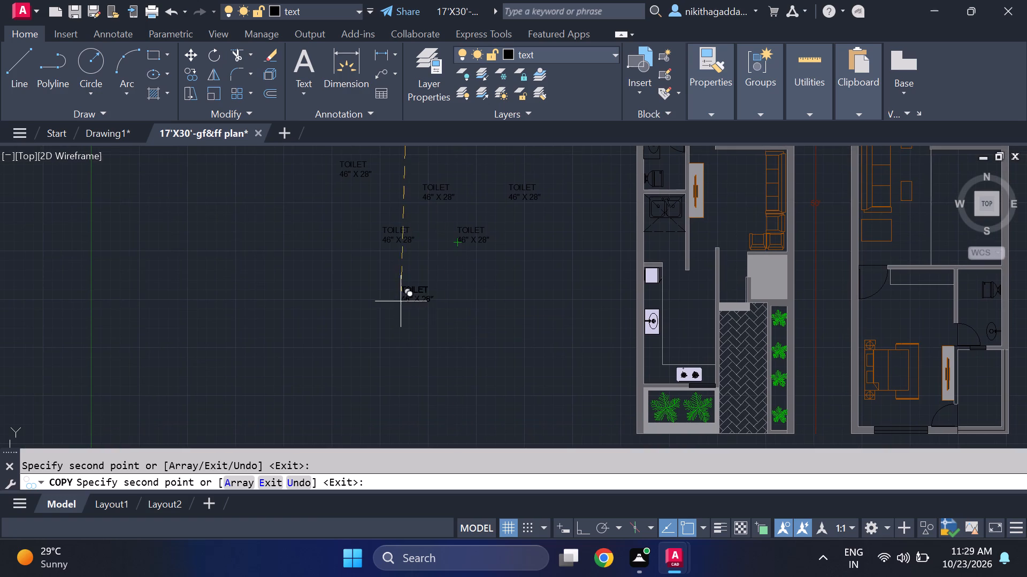
click(411, 291)
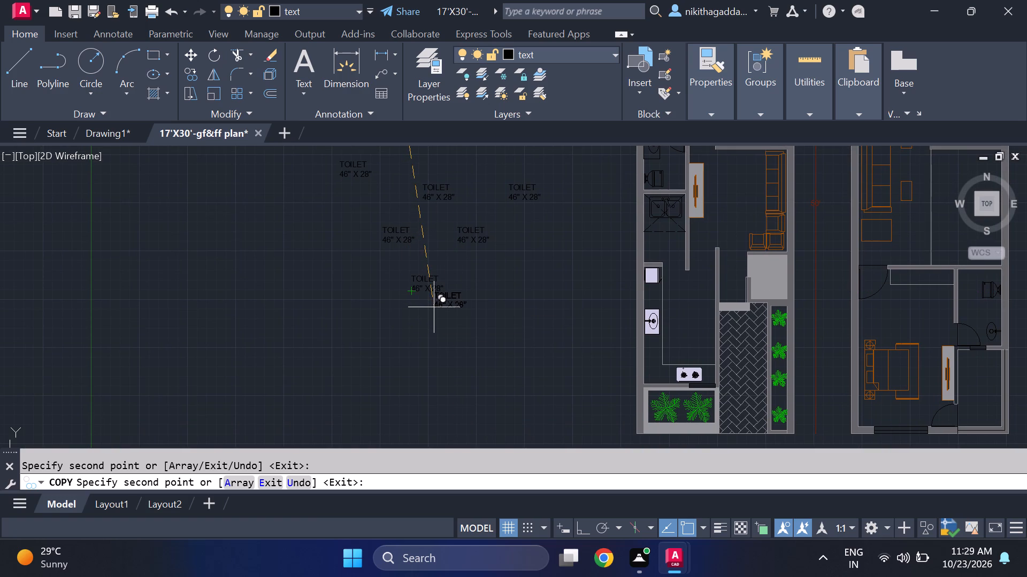
key(Escape)
Change the upper line of the topmost copied label, nearest the ground-floor plan, to read CO.TOILET.
middle_drag(435, 228, 470, 377)
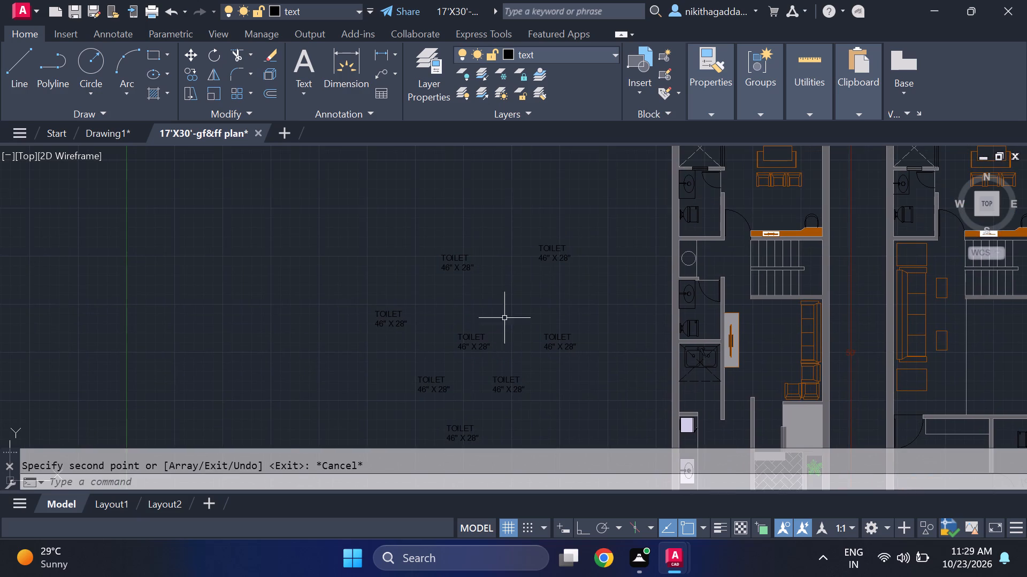
scroll(558, 274, up, 2)
double_click(545, 212)
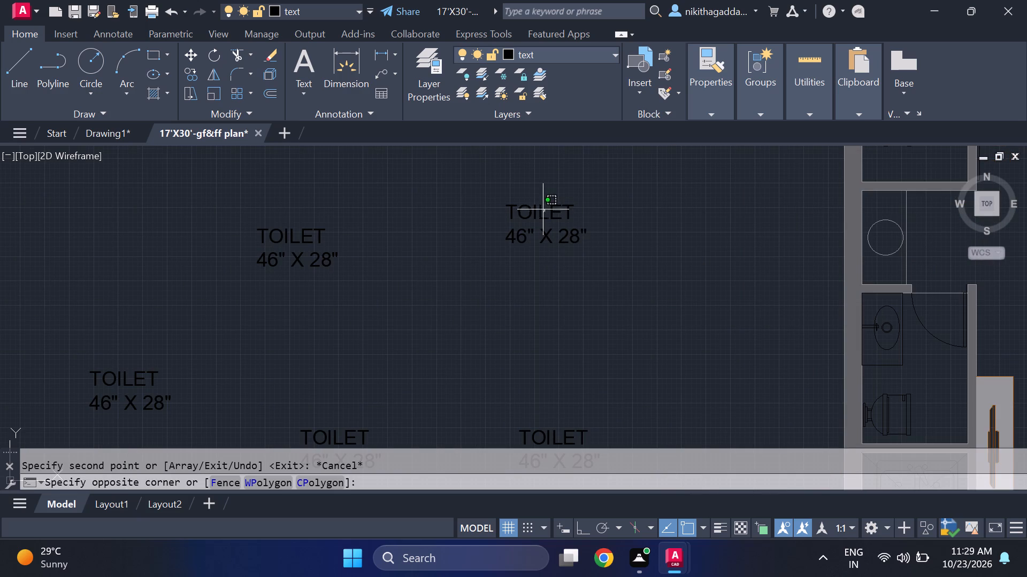
double_click(535, 214)
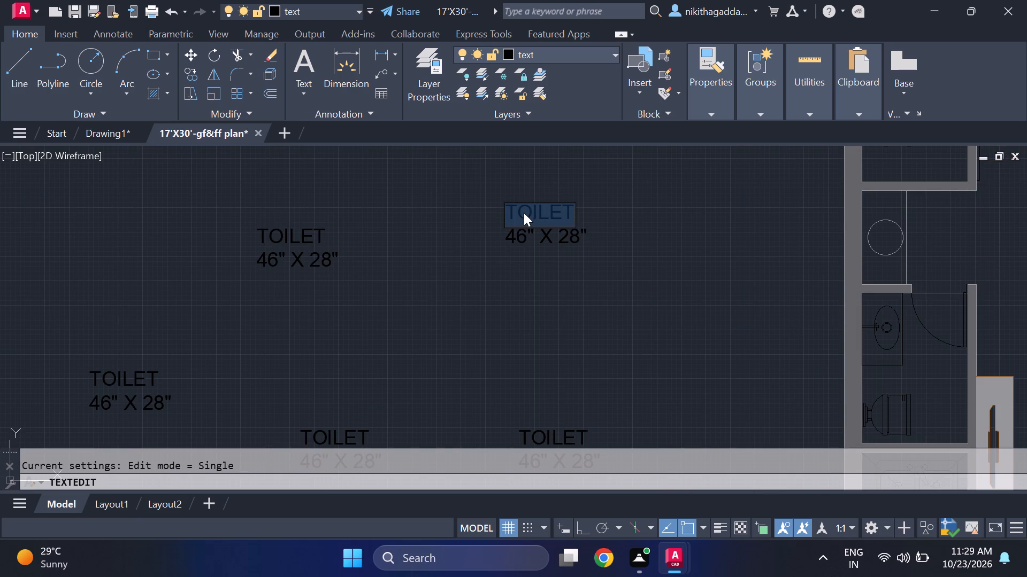
scroll(502, 208, up, 3)
click(515, 221)
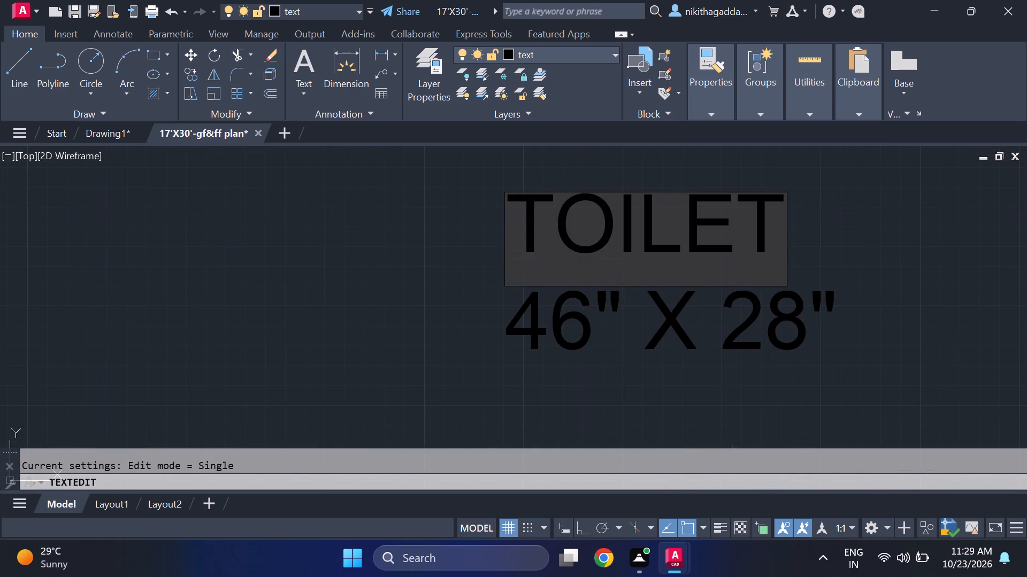
text(CO)
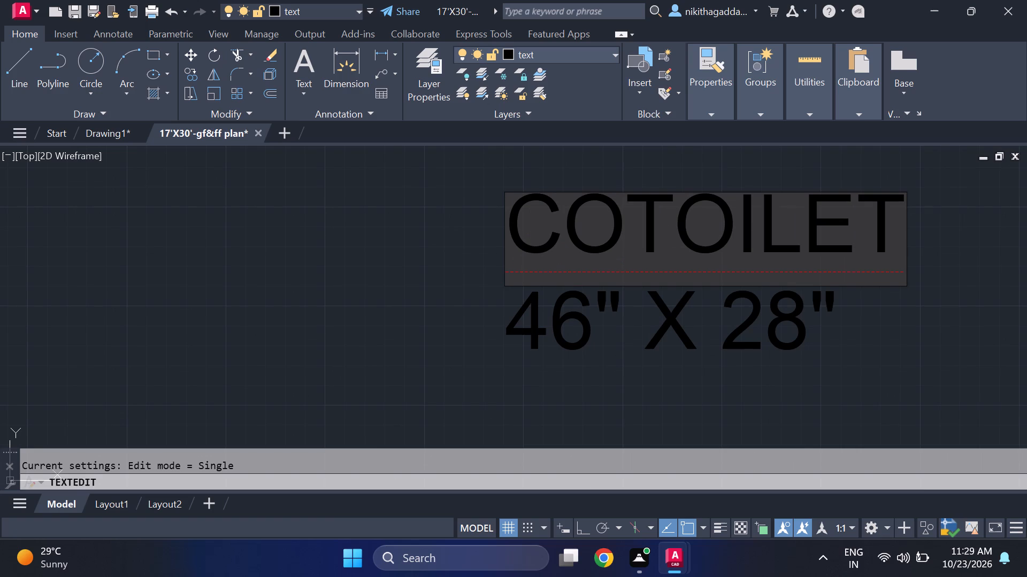
key(period)
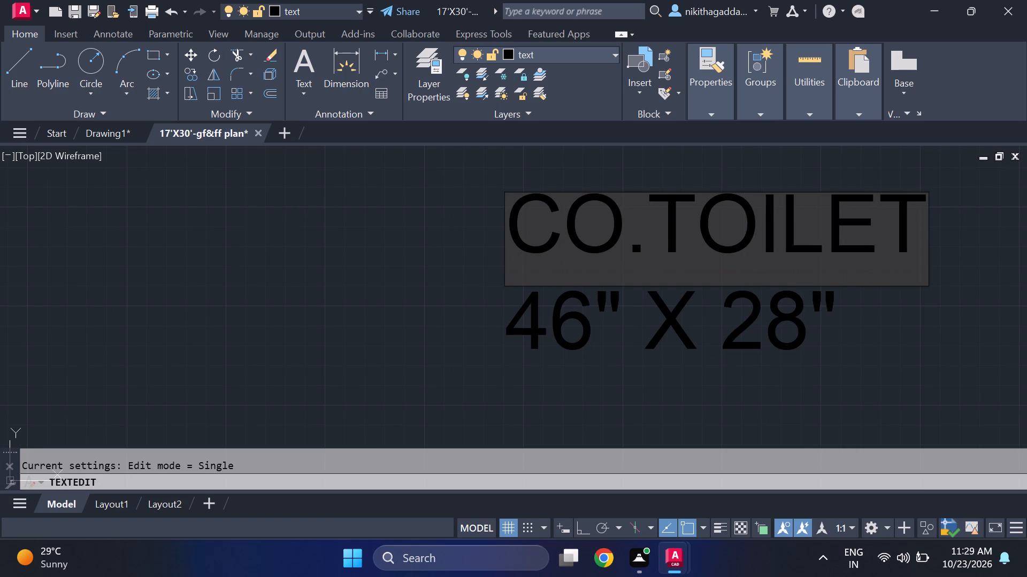
key(Return)
Change the dimension line beneath CO.TOILET to read 46" X 77".
key(Return)
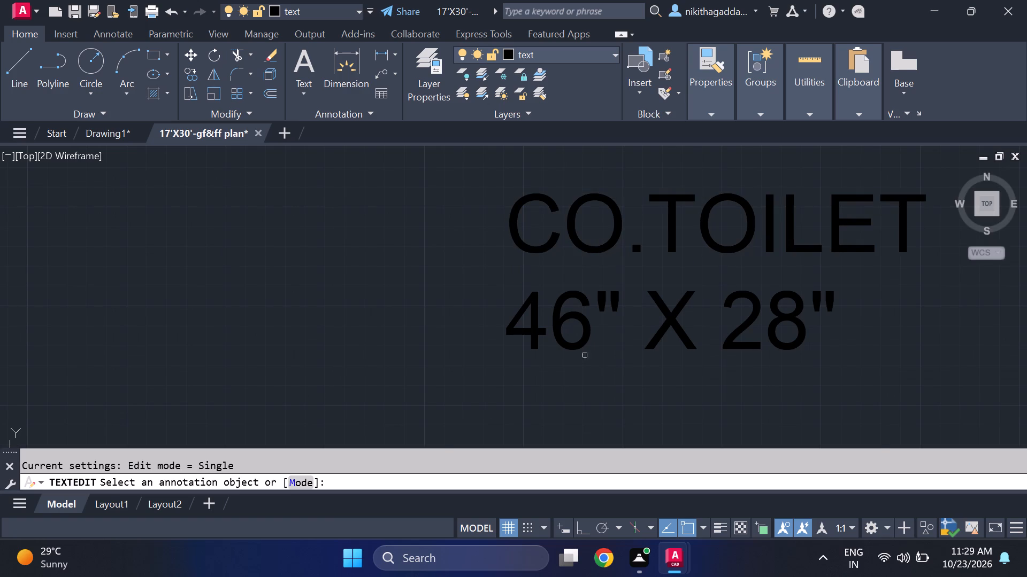
click(673, 314)
click(772, 329)
click(800, 321)
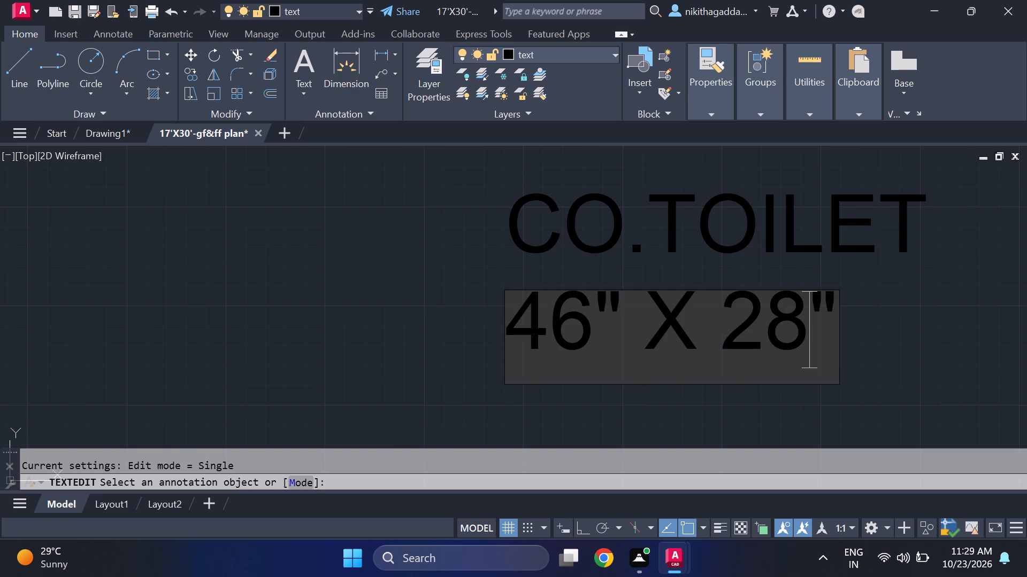
key(BackSpace)
key(BackSpace)
key(7)
key(7)
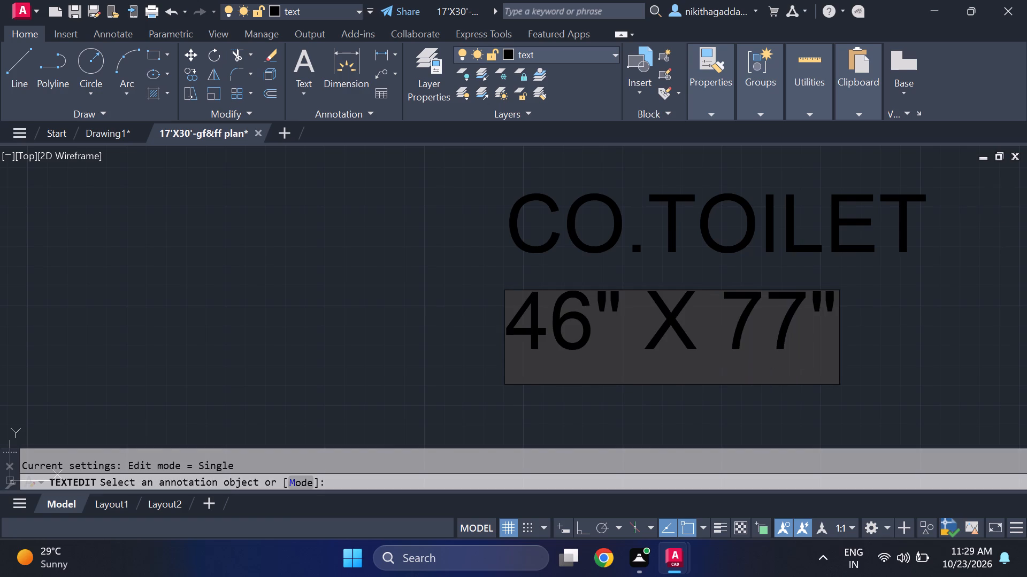
key(Return)
key(Return)
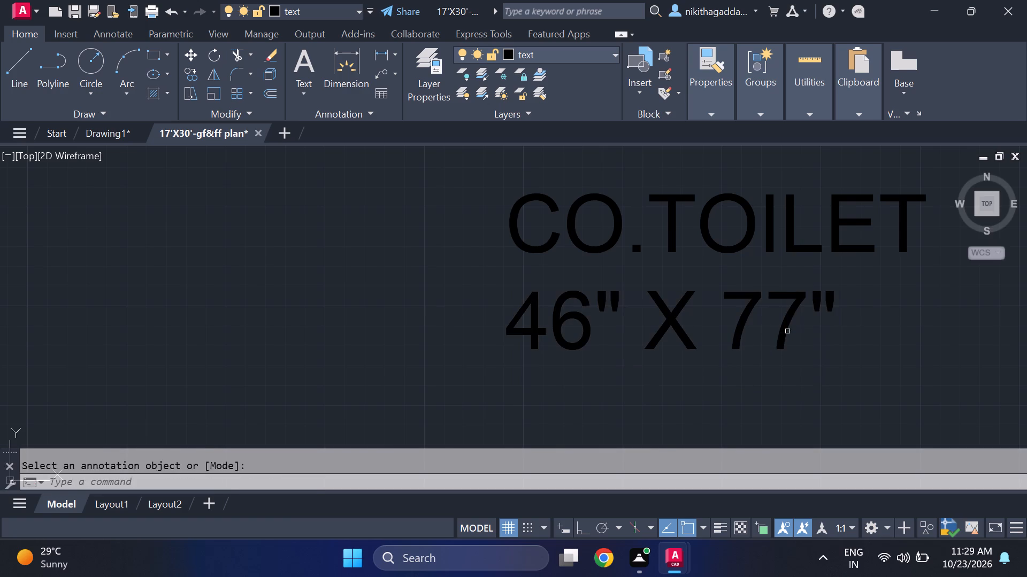
Change the upper line of the copied toilet label farthest from the ground-floor plan to read KITCHEN.
scroll(693, 317, down, 5)
middle_drag(676, 364, 670, 257)
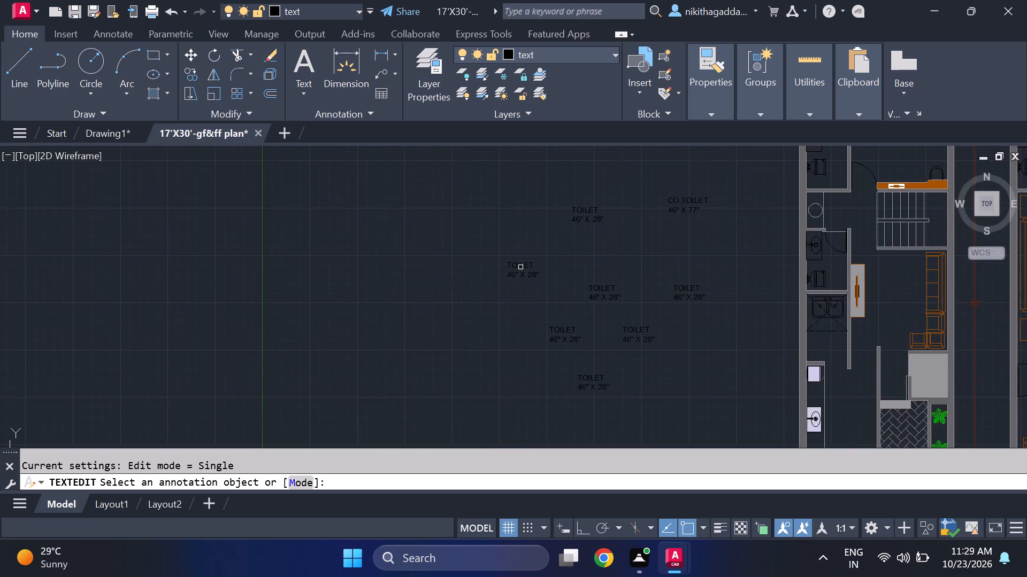
scroll(520, 267, up, 3)
click(530, 258)
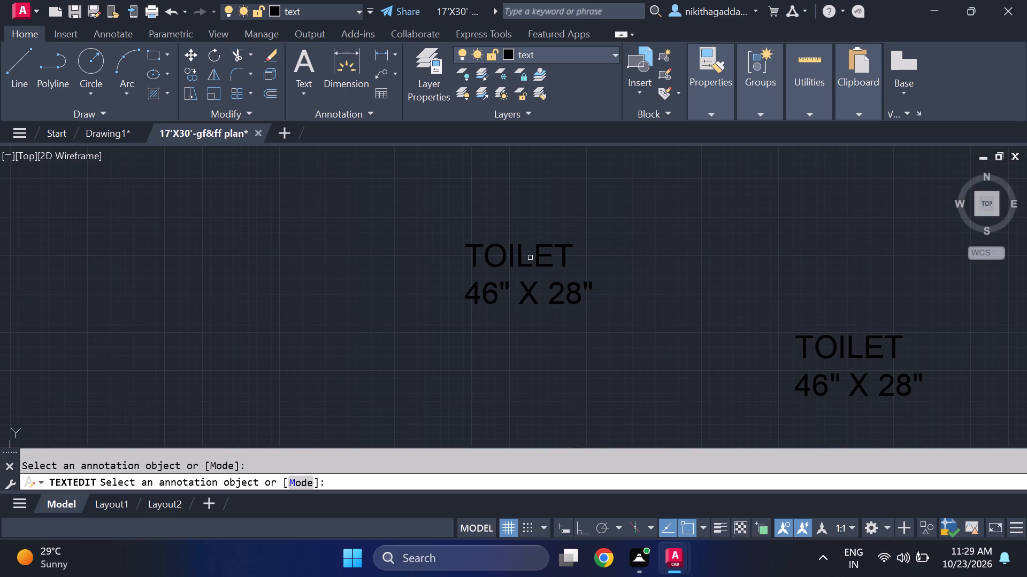
click(530, 258)
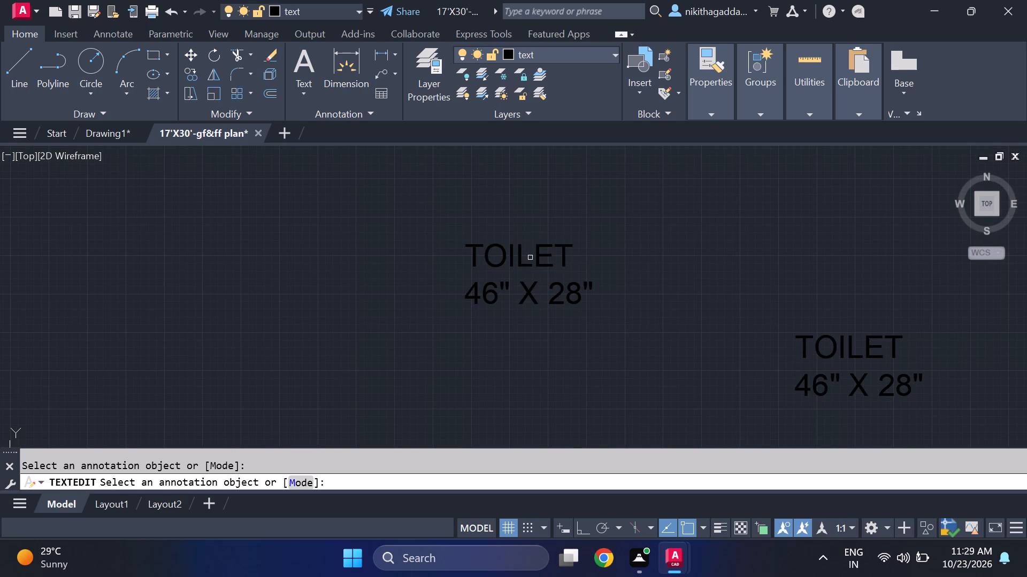
click(522, 264)
key(Delete)
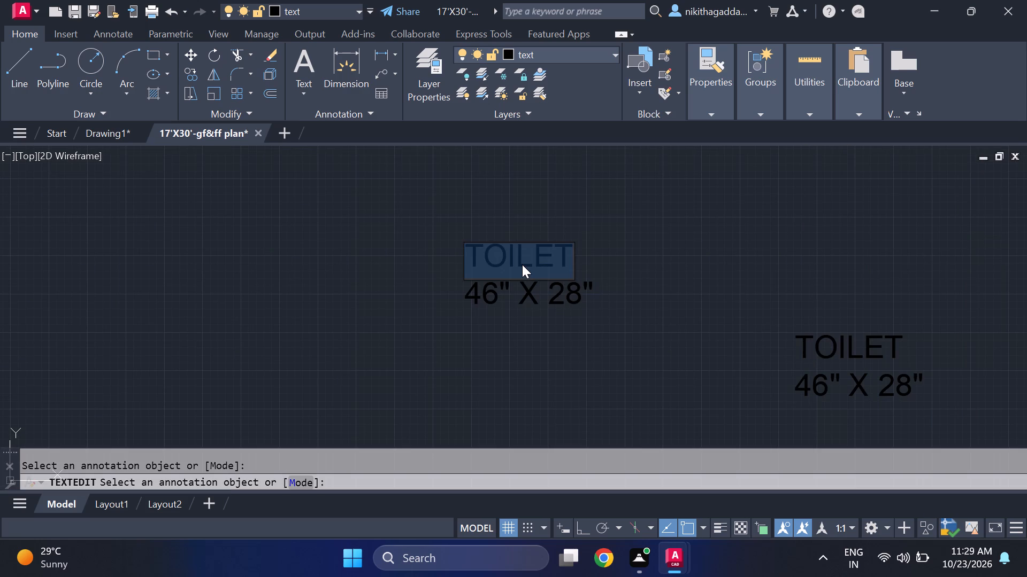
text(KITCHE)
key(n)
key(Return)
Change the dimension line beneath KITCHEN to read 104" X 110".
key(Return)
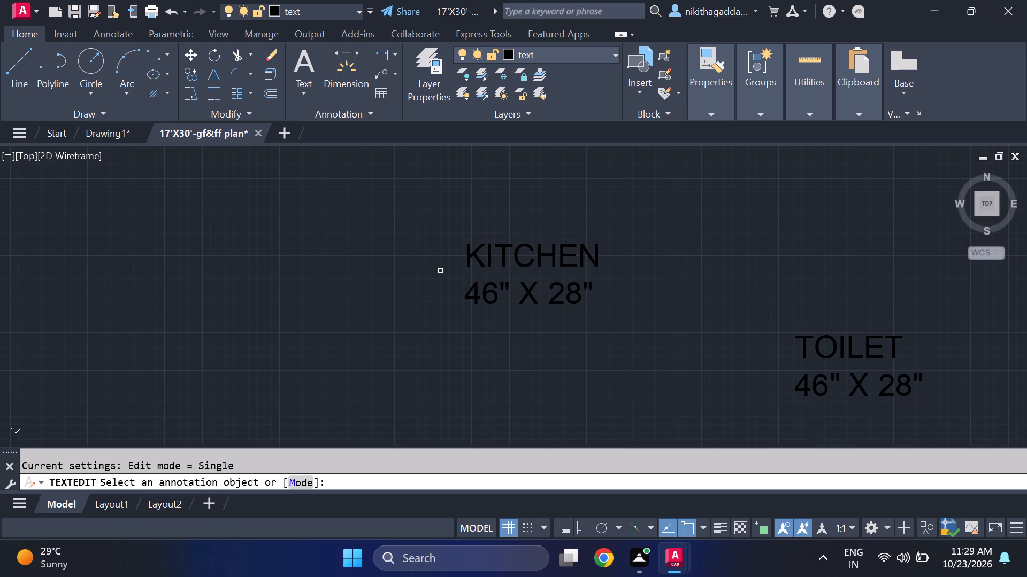
scroll(406, 287, up, 1)
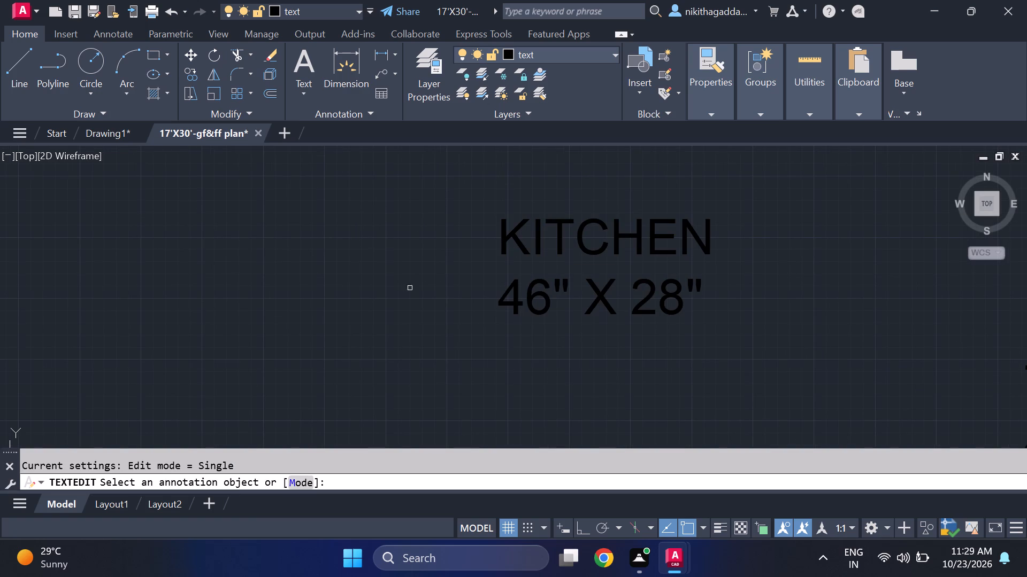
click(516, 297)
click(546, 291)
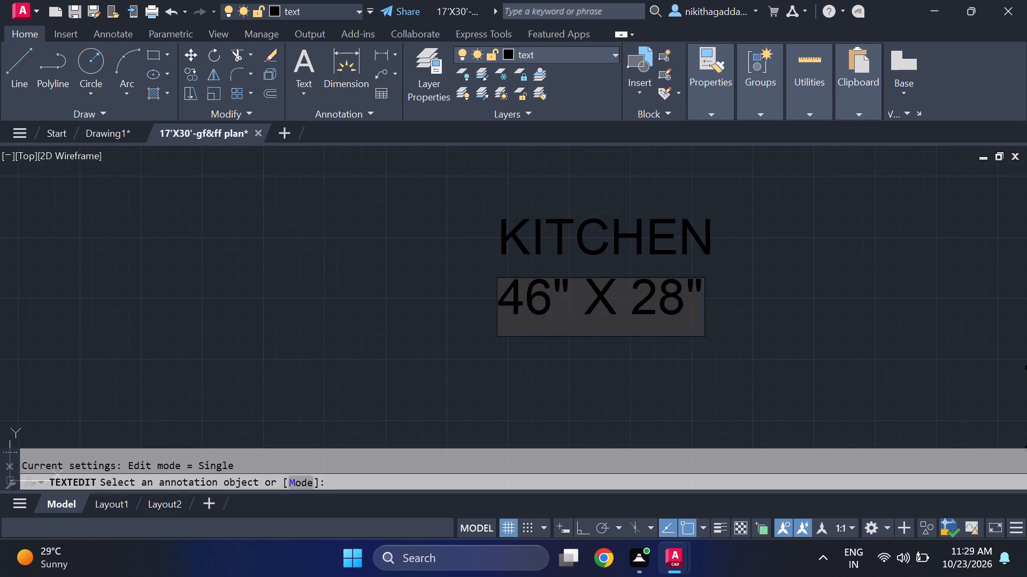
key(BackSpace)
key(BackSpace)
text(104)
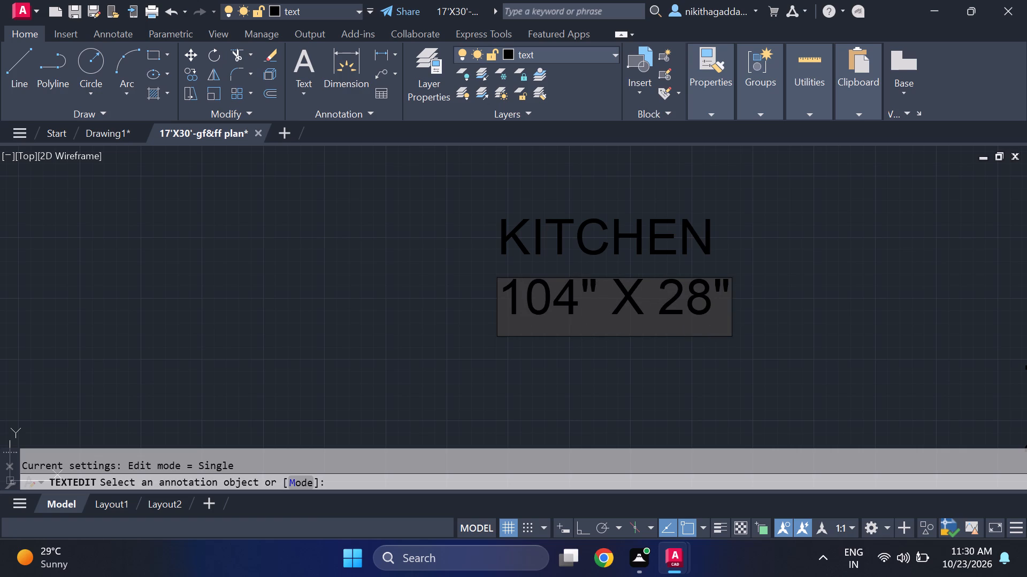
click(707, 306)
key(BackSpace)
key(BackSpace)
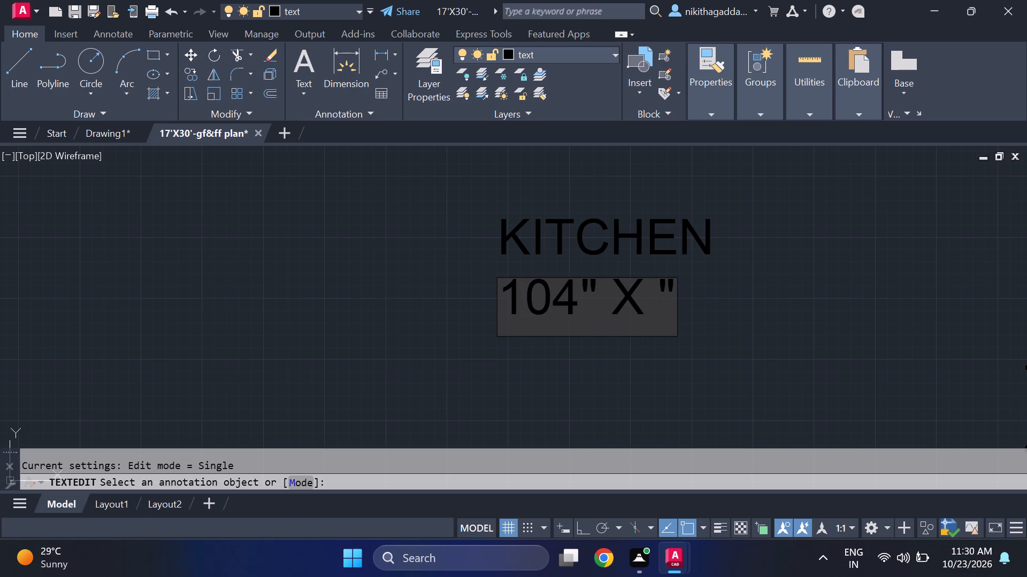
text(11)
key(0)
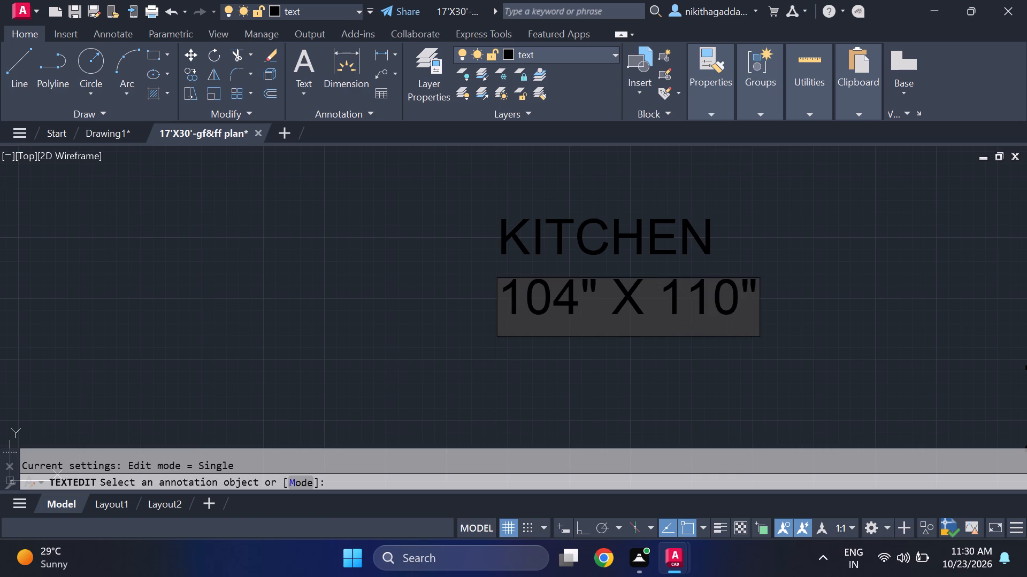
key(Return)
Change the upper line of the copied toilet label just below and right of KITCHEN to read POOJA.
key(Return)
scroll(630, 324, down, 4)
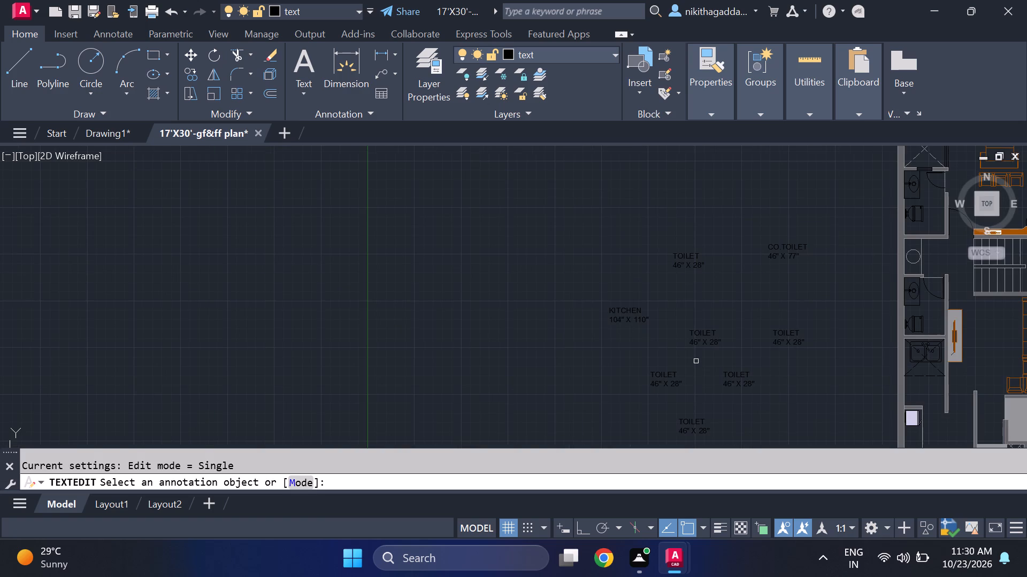
middle_drag(692, 349, 594, 322)
scroll(616, 319, up, 1)
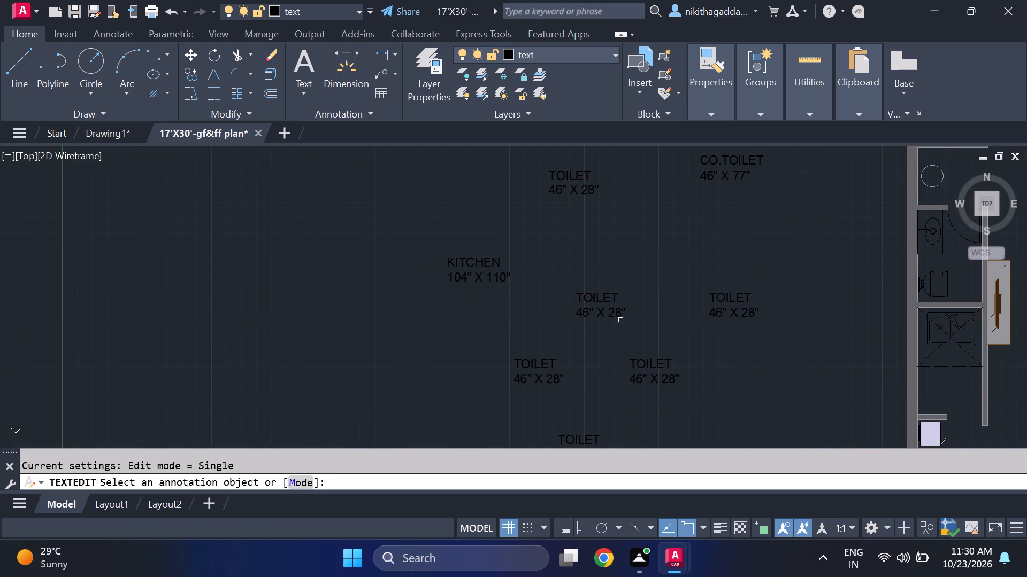
scroll(620, 320, up, 3)
scroll(617, 284, down, 3)
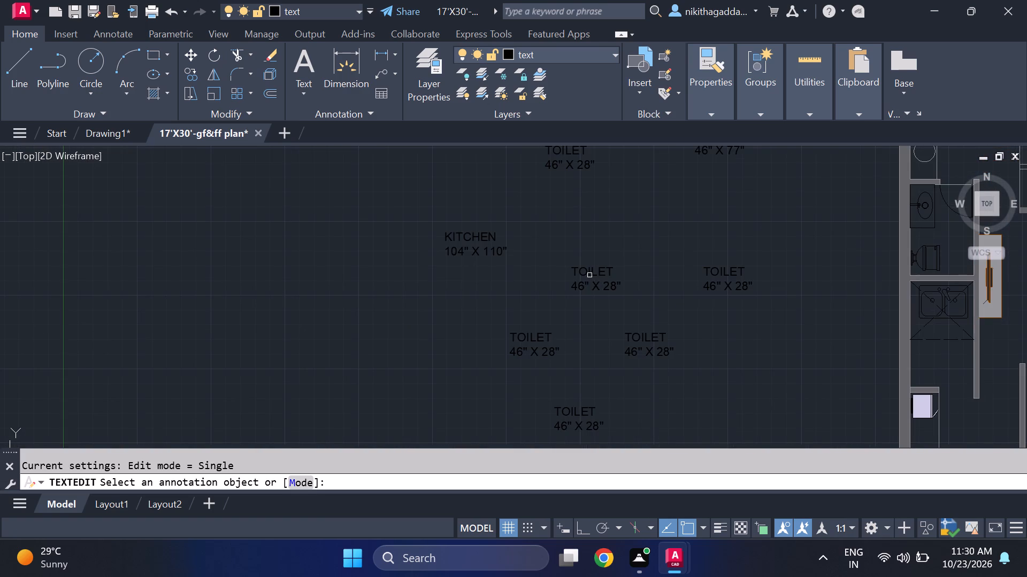
scroll(589, 275, up, 1)
click(589, 275)
key(Delete)
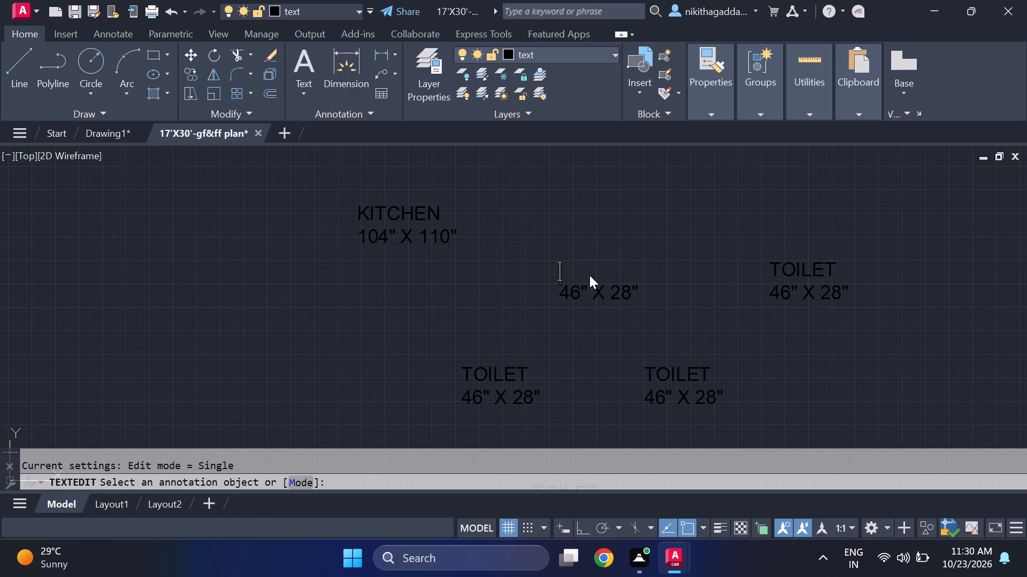
text(POOJA)
key(Return)
Change the dimension line beneath POOJA to read 47" X 51".
key(Return)
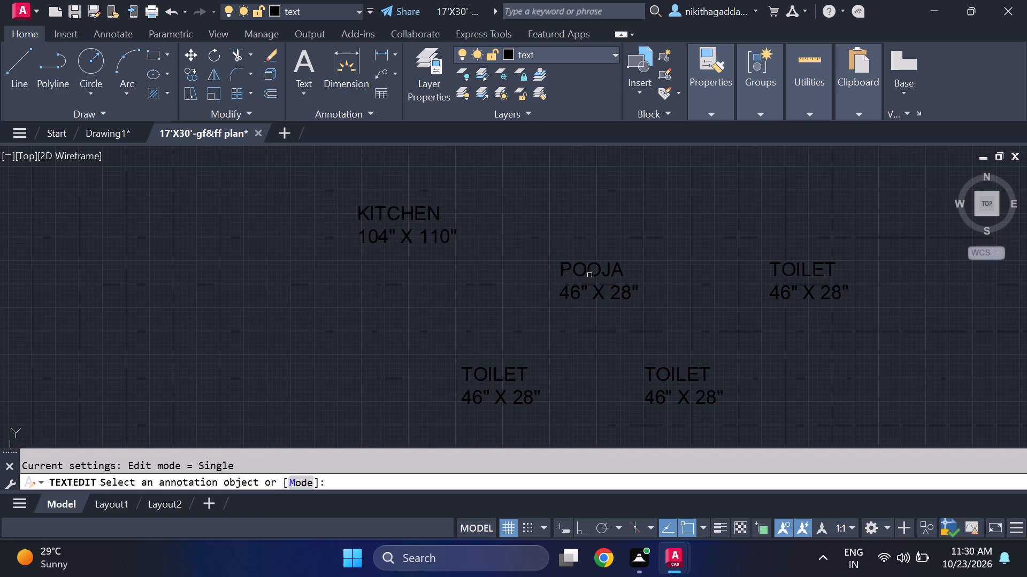
scroll(593, 286, up, 2)
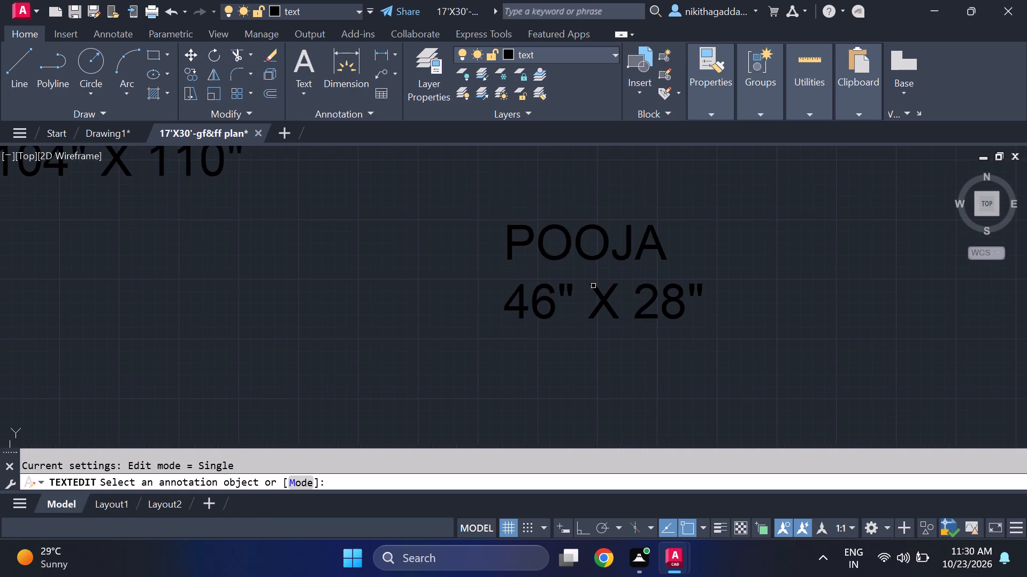
click(533, 304)
click(553, 298)
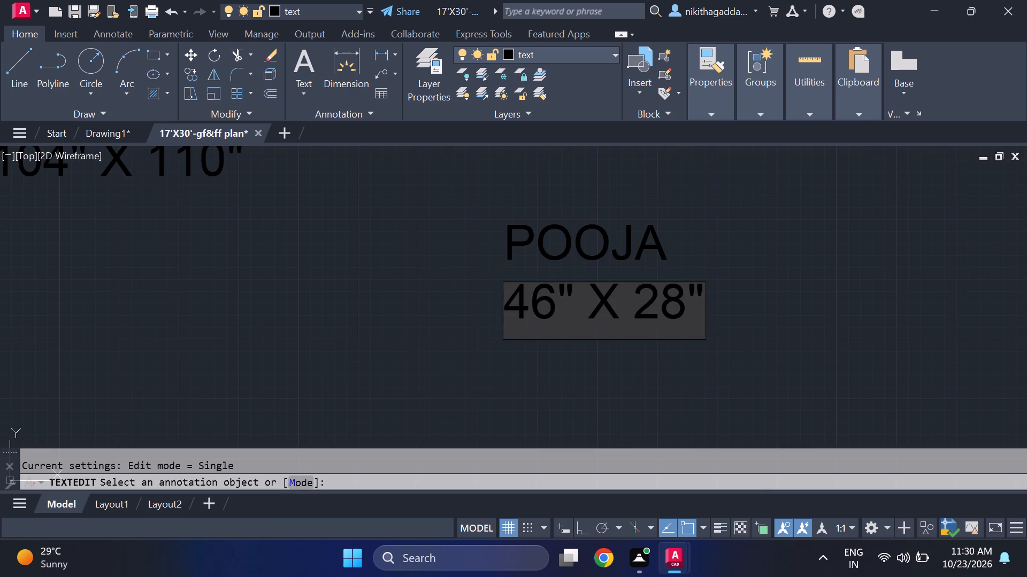
key(BackSpace)
key(7)
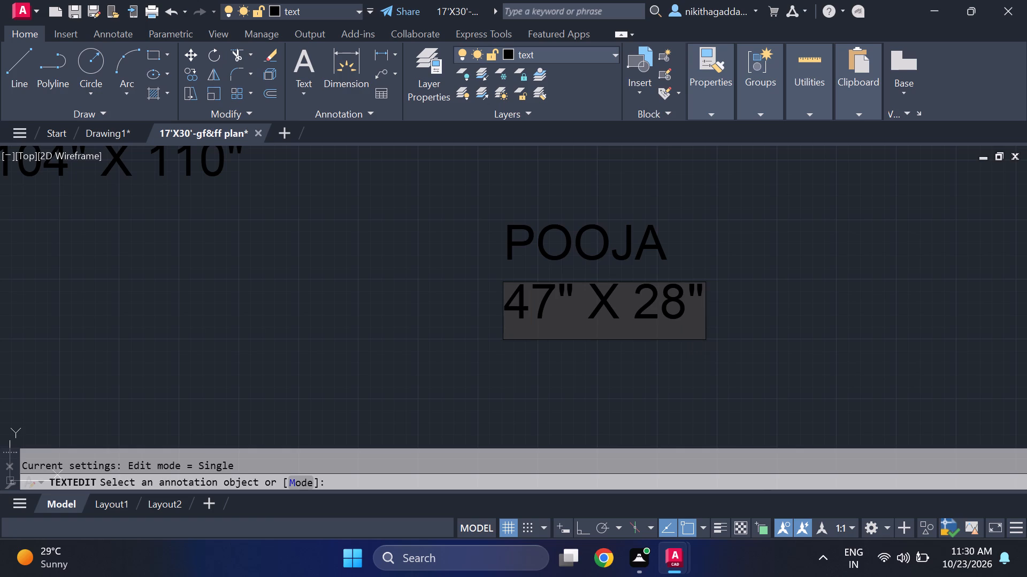
click(692, 305)
key(BackSpace)
key(BackSpace)
text(51)
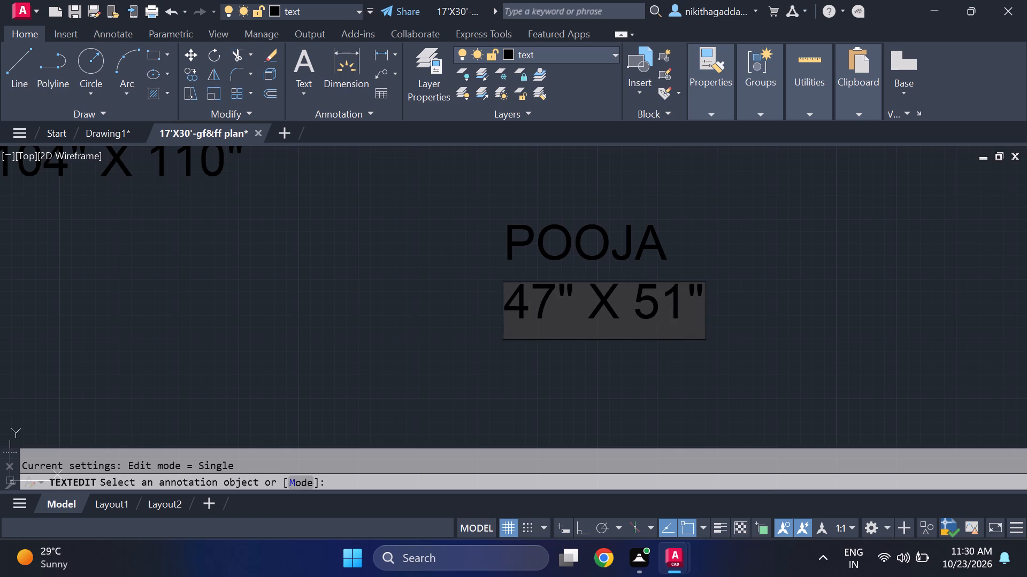
key(Return)
Change the upper line of the copied toilet label level with POOJA, nearer the ground-floor plan, to read WASH AREA.
key(Return)
scroll(680, 321, down, 4)
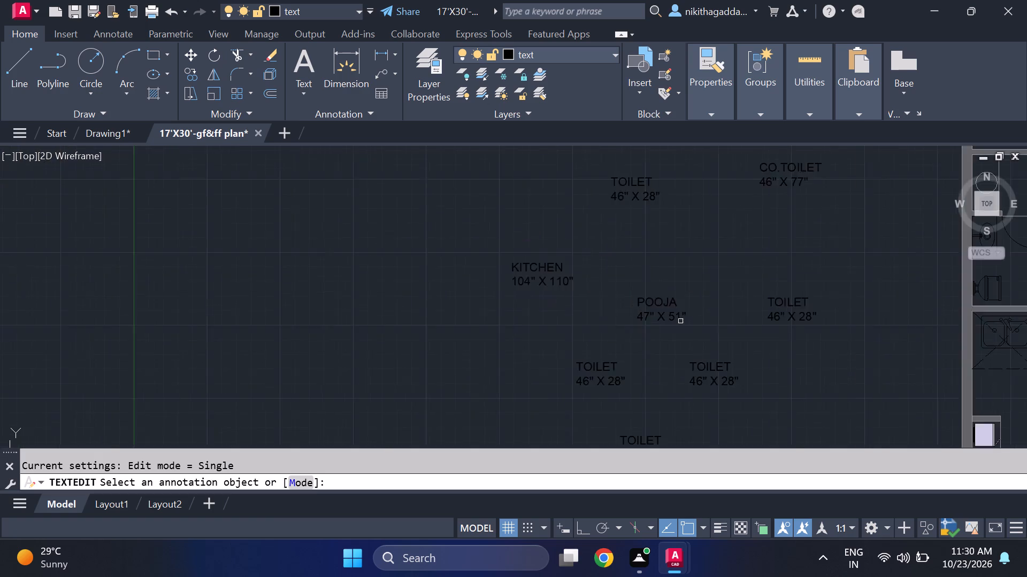
scroll(661, 347, up, 2)
middle_drag(662, 346, 521, 370)
scroll(520, 356, down, 2)
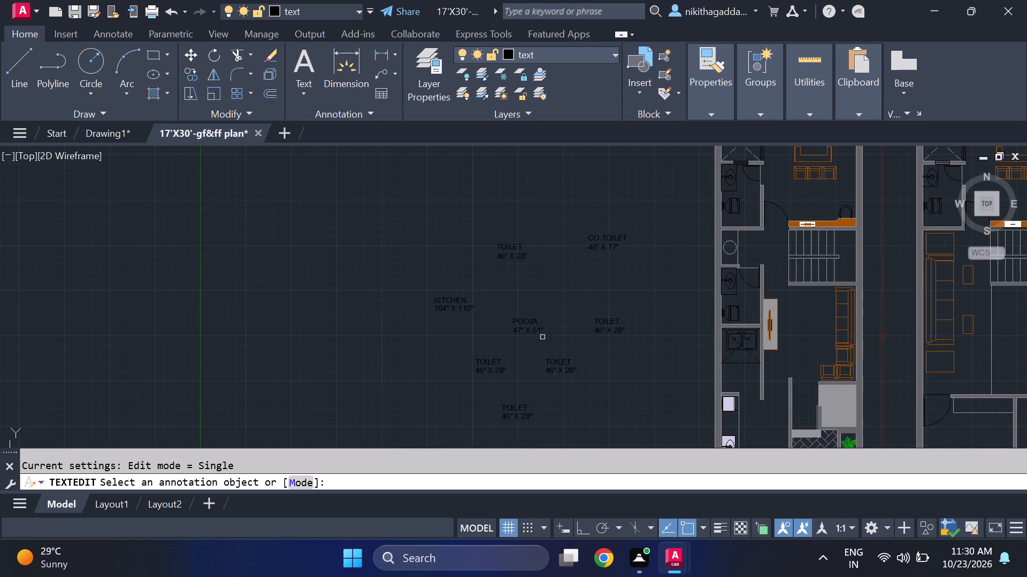
scroll(607, 337, up, 2)
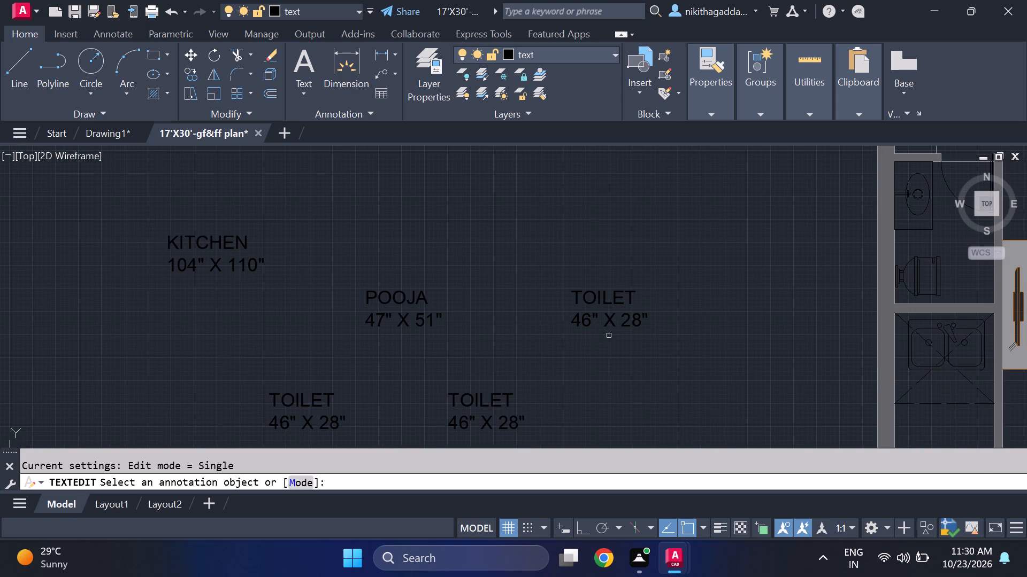
scroll(608, 333, up, 1)
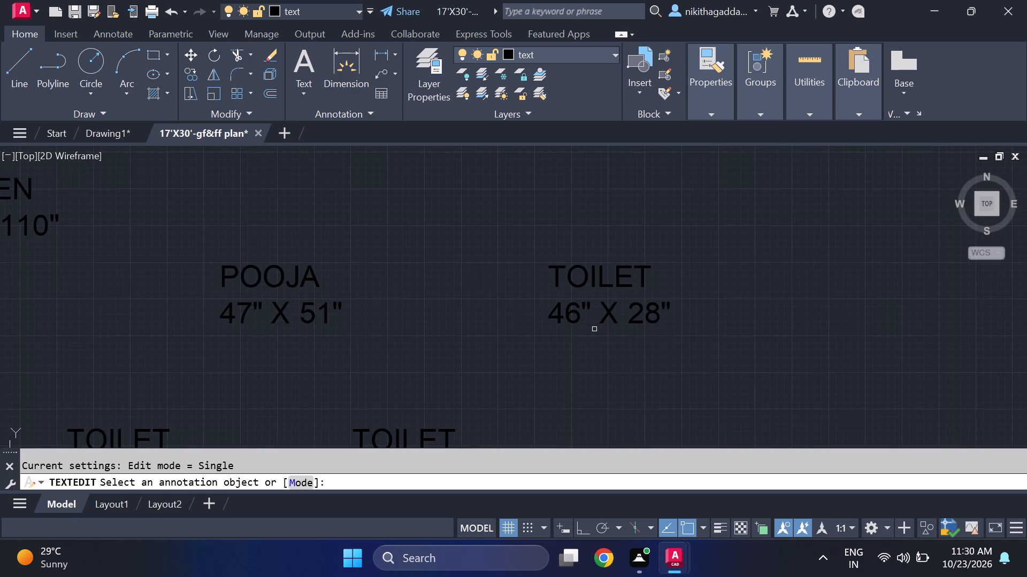
scroll(594, 329, down, 2)
click(603, 311)
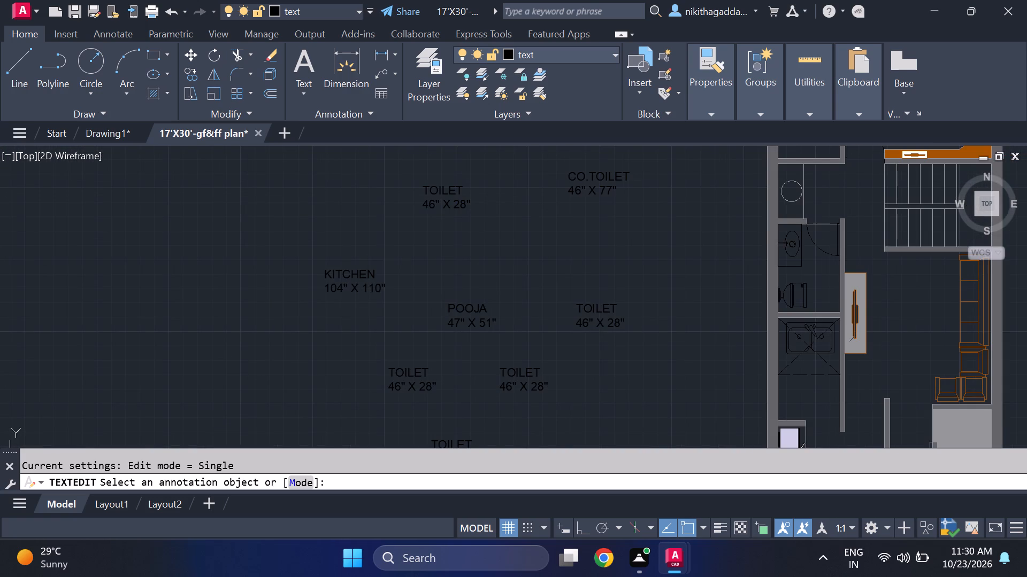
key(Delete)
text(WAA)
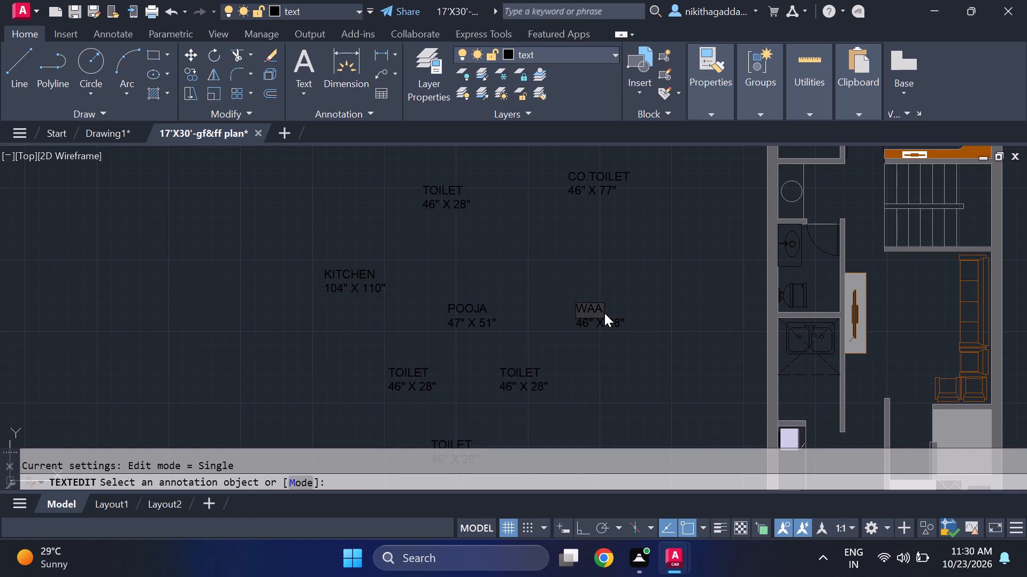
key(BackSpace)
text(SH AR)
key(e)
key(a)
key(Return)
Change the dimension line beneath WASH AREA to read 46" X 56".
key(Return)
scroll(586, 352, up, 2)
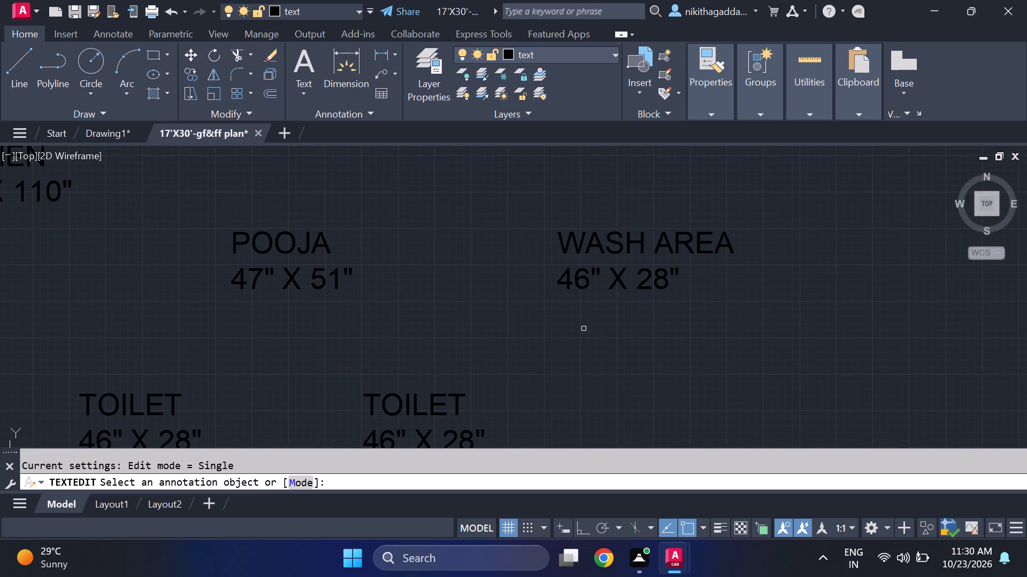
click(573, 280)
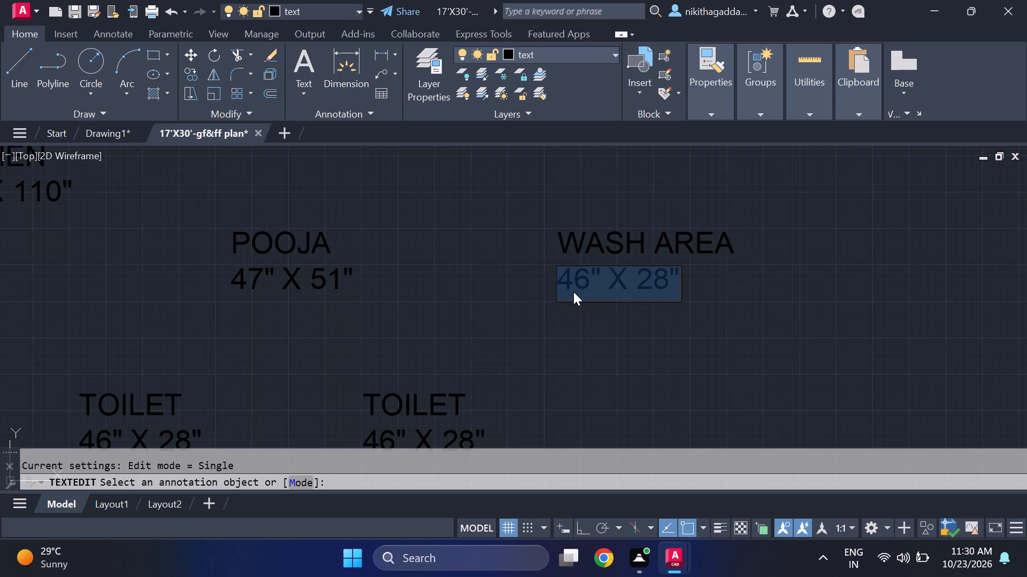
scroll(573, 292, up, 1)
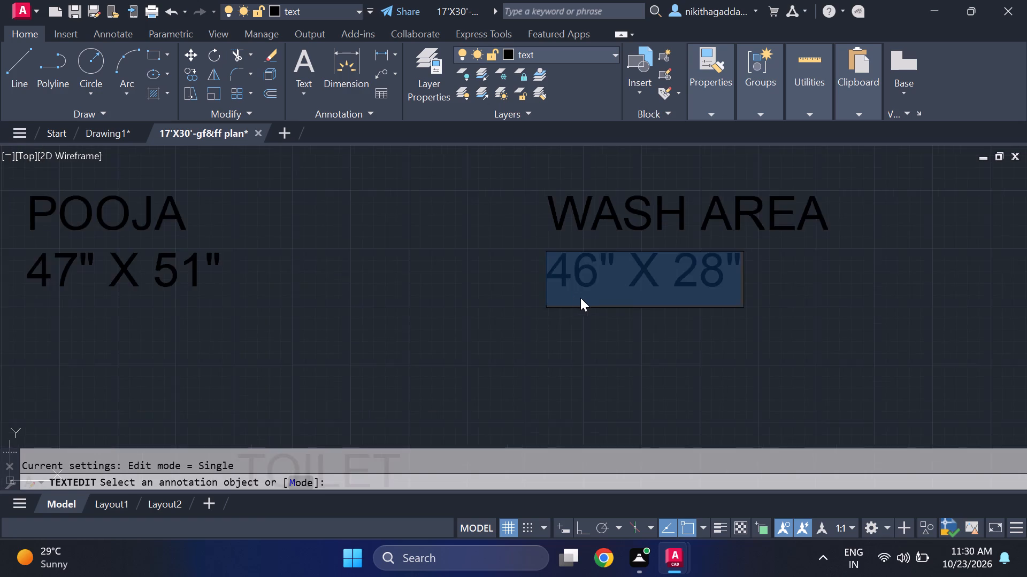
scroll(580, 298, up, 1)
middle_drag(642, 294, 548, 314)
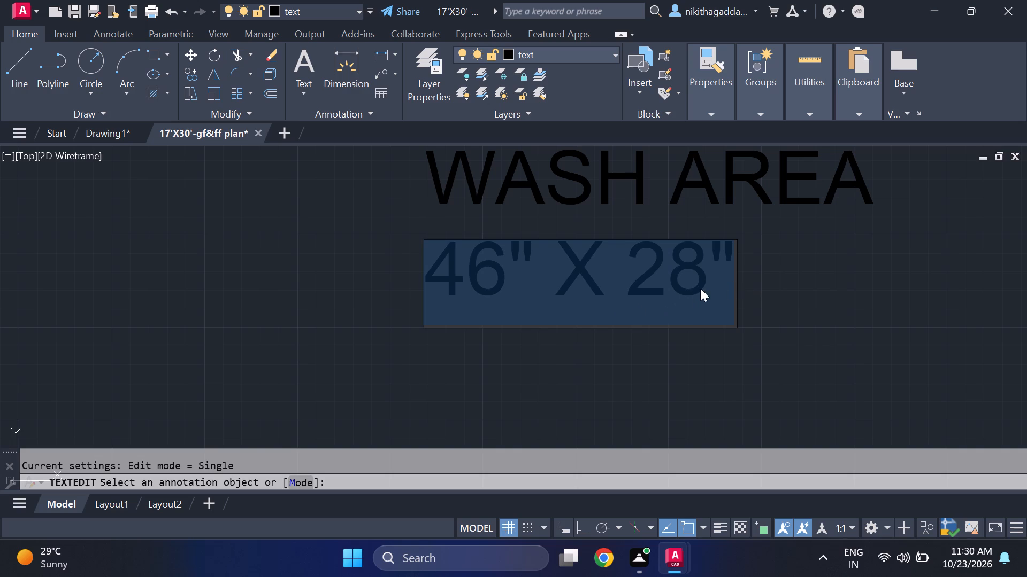
click(664, 264)
key(BackSpace)
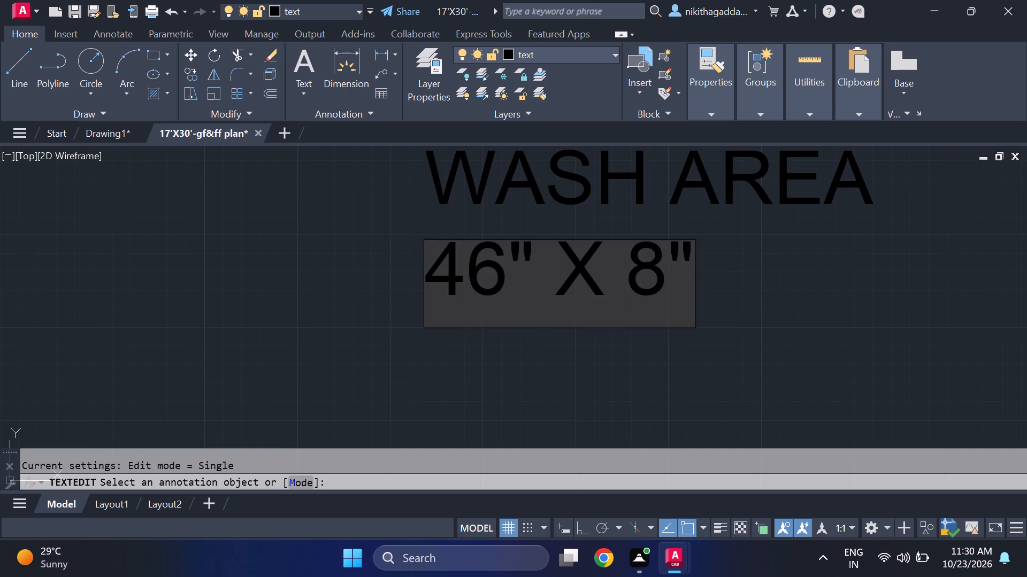
key(5)
click(721, 275)
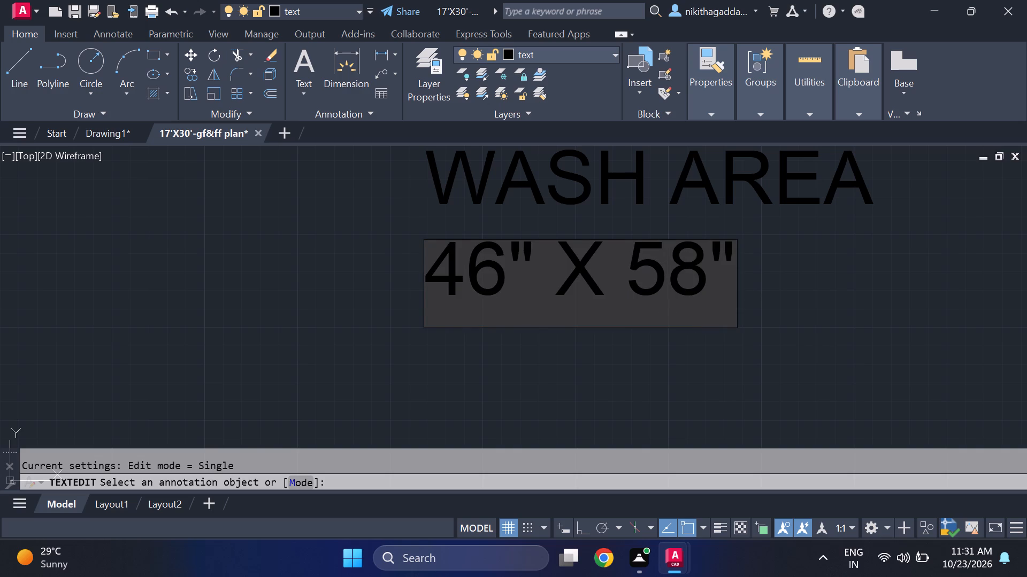
key(BackSpace)
key(6)
key(Return)
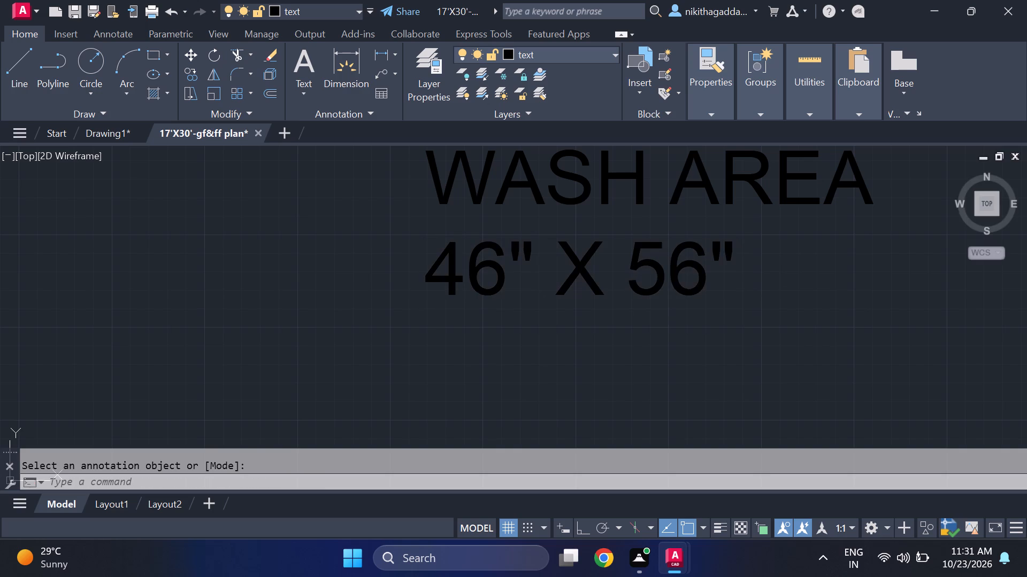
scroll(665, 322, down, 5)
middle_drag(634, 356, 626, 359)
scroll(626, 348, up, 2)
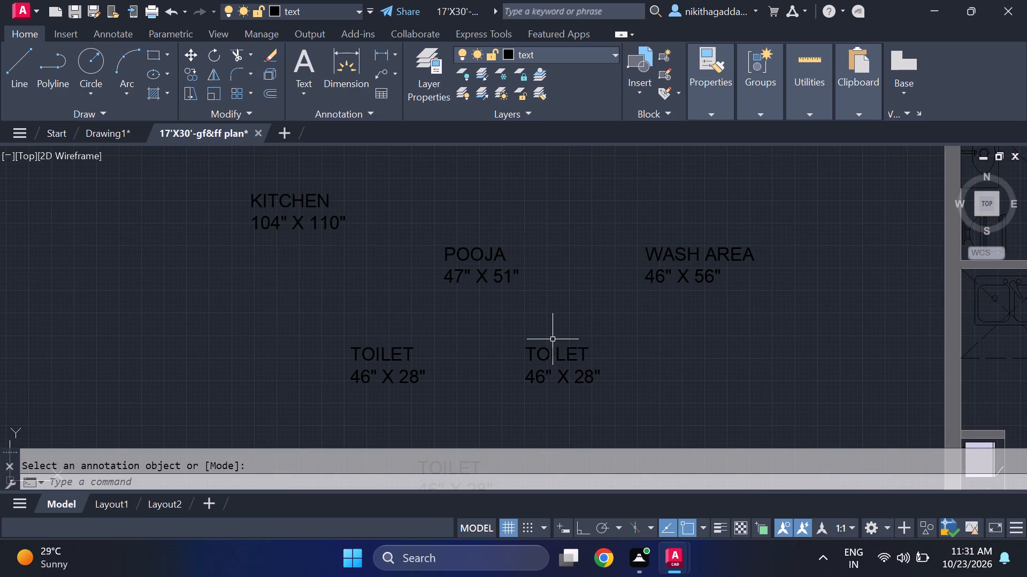
Change the upper line of the copied toilet label between and below POOJA and WASH AREA to read DRAWING HALL.
middle_drag(550, 340, 518, 371)
scroll(514, 342, down, 3)
scroll(518, 309, up, 2)
middle_drag(522, 344, 523, 344)
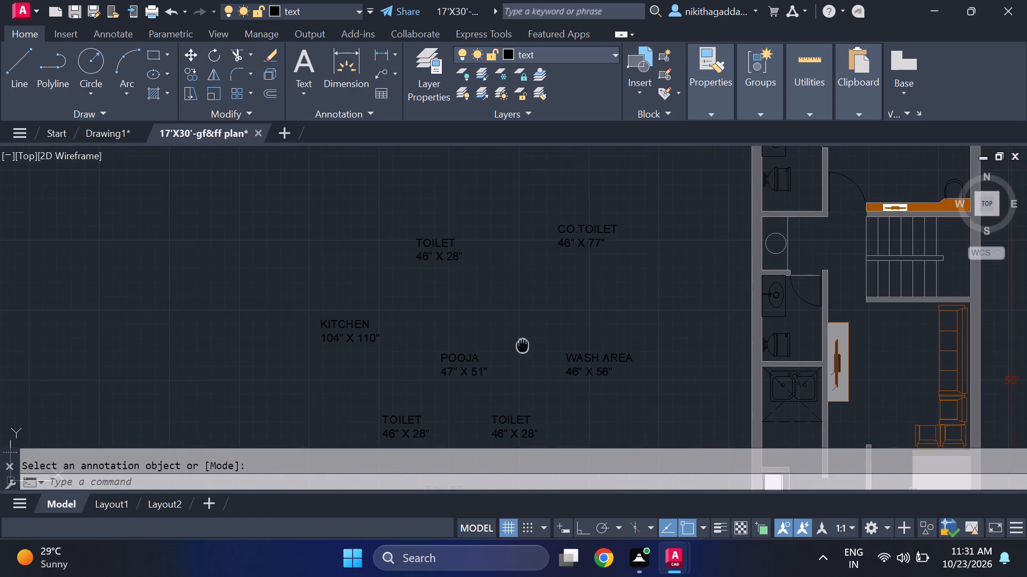
middle_drag(523, 344, 485, 286)
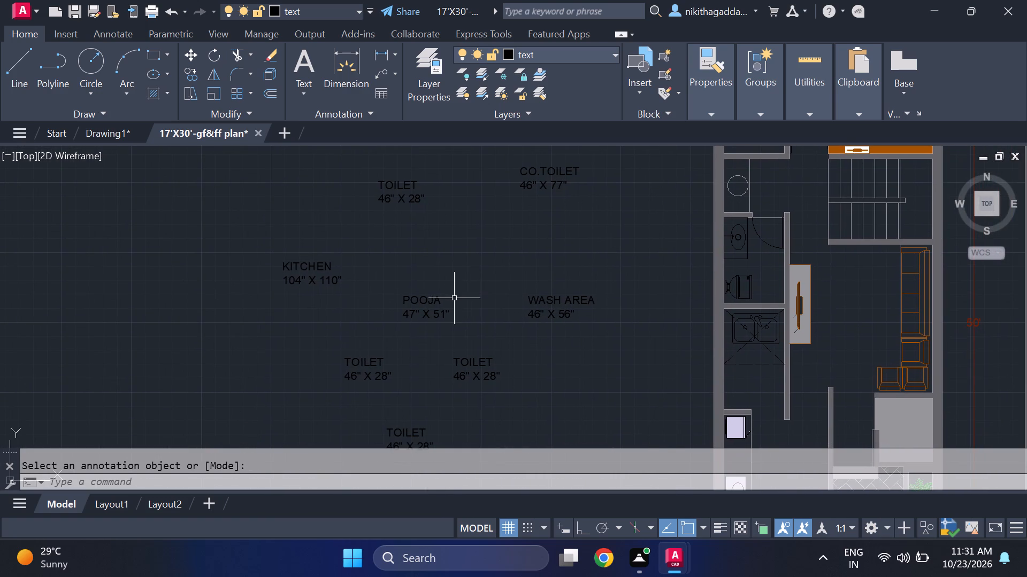
middle_drag(451, 301, 470, 360)
middle_drag(485, 316, 487, 232)
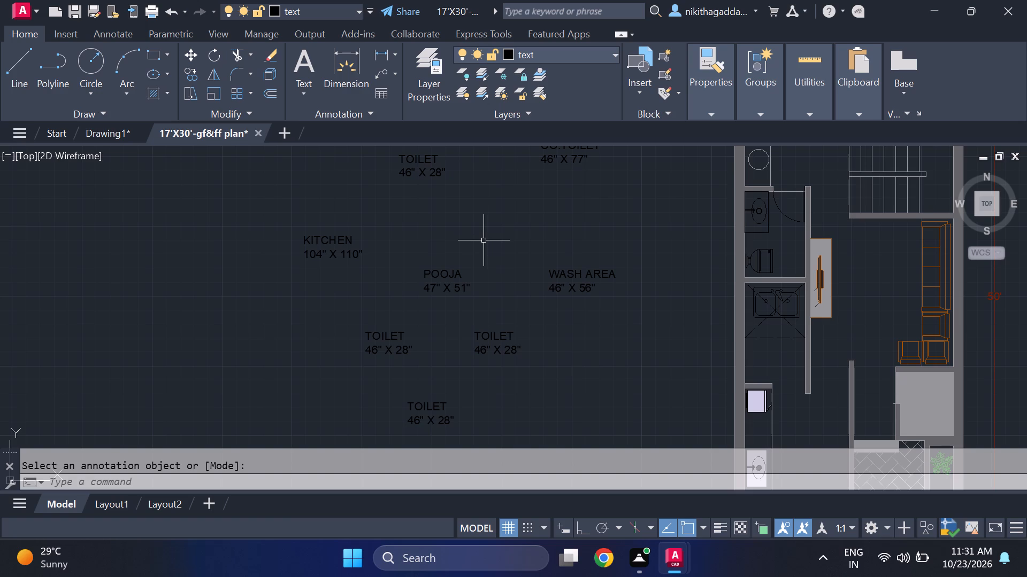
middle_drag(504, 314, 502, 314)
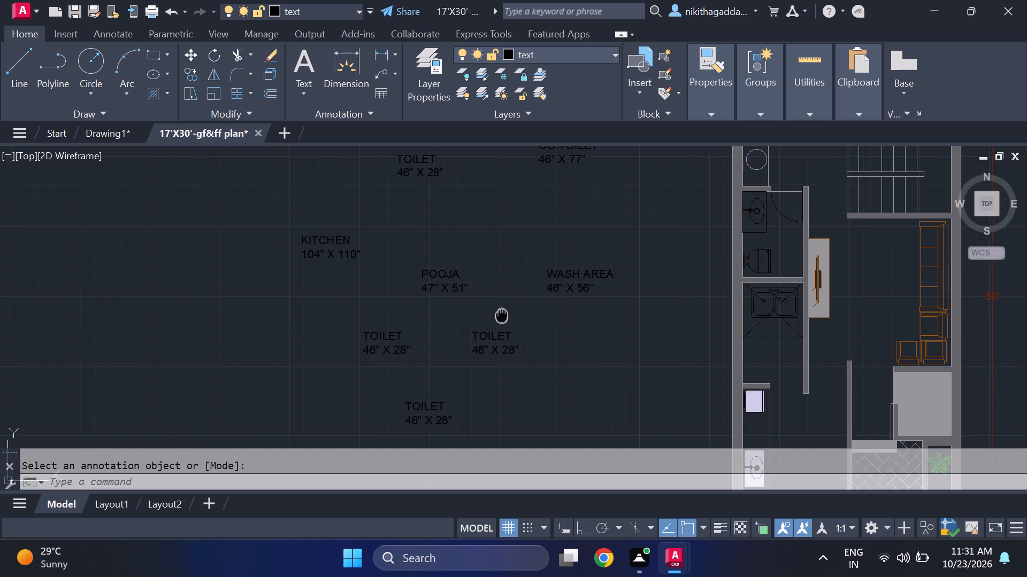
middle_drag(502, 314, 479, 237)
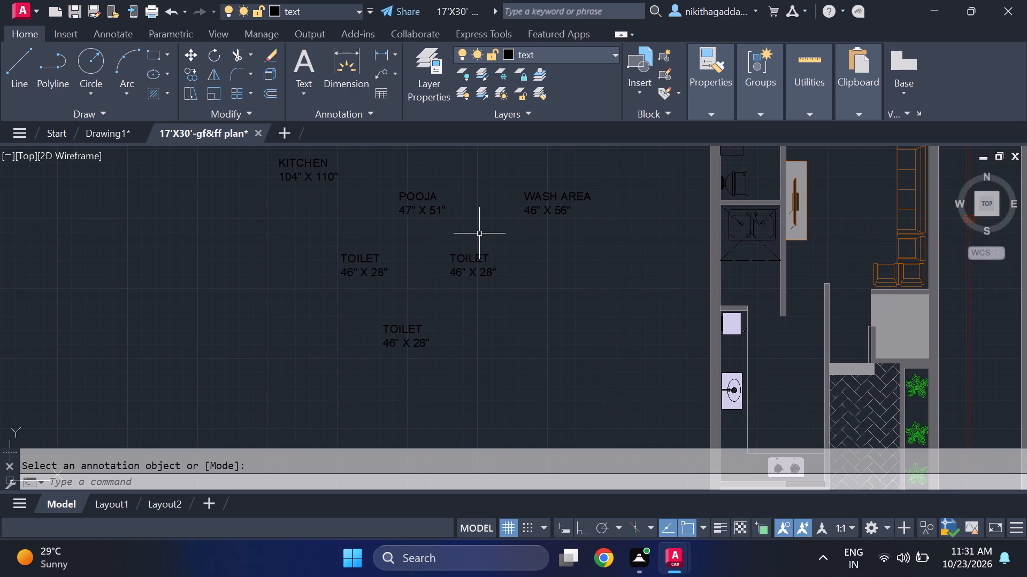
double_click(471, 255)
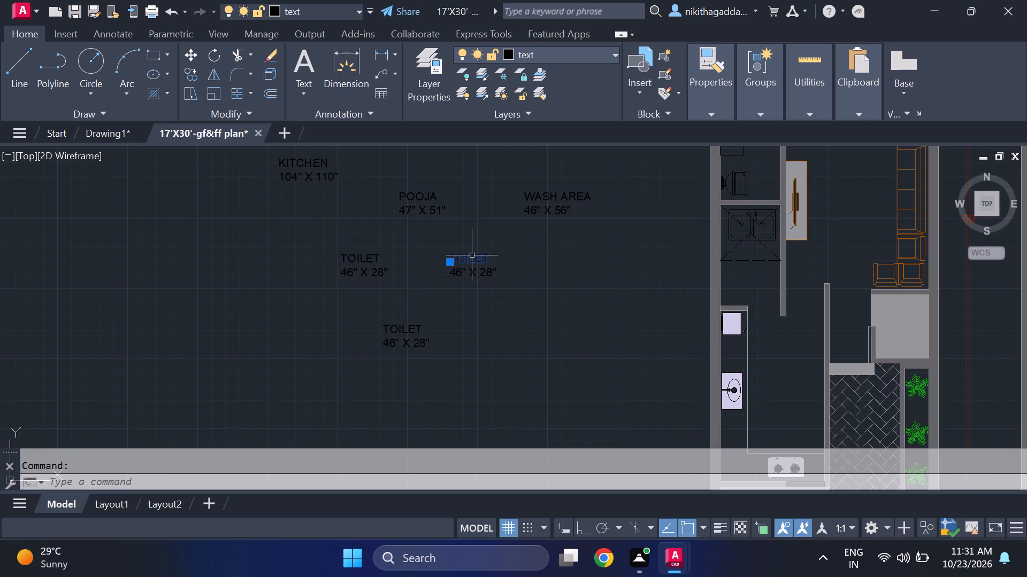
key(Escape)
scroll(472, 258, up, 2)
double_click(476, 255)
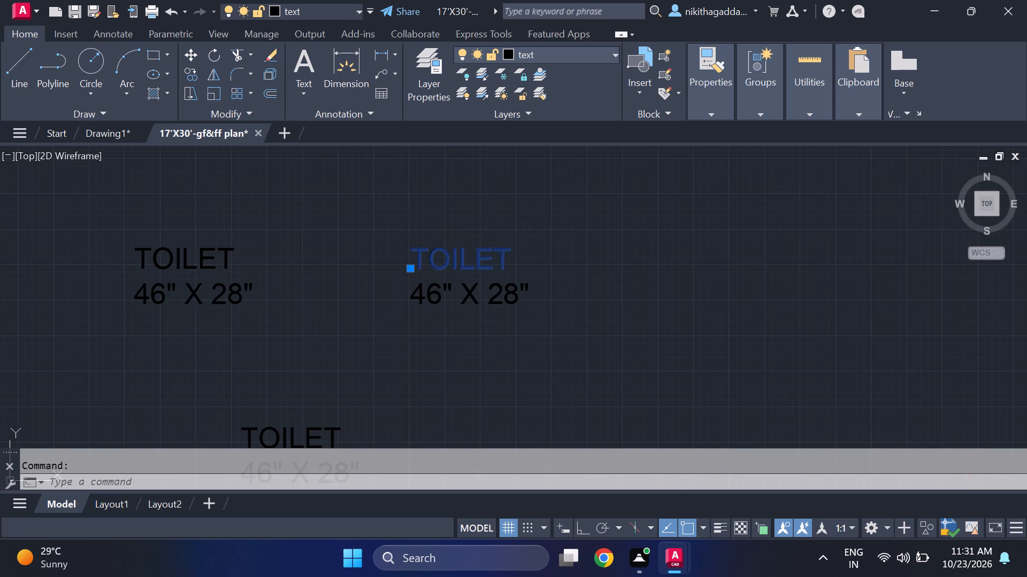
key(Delete)
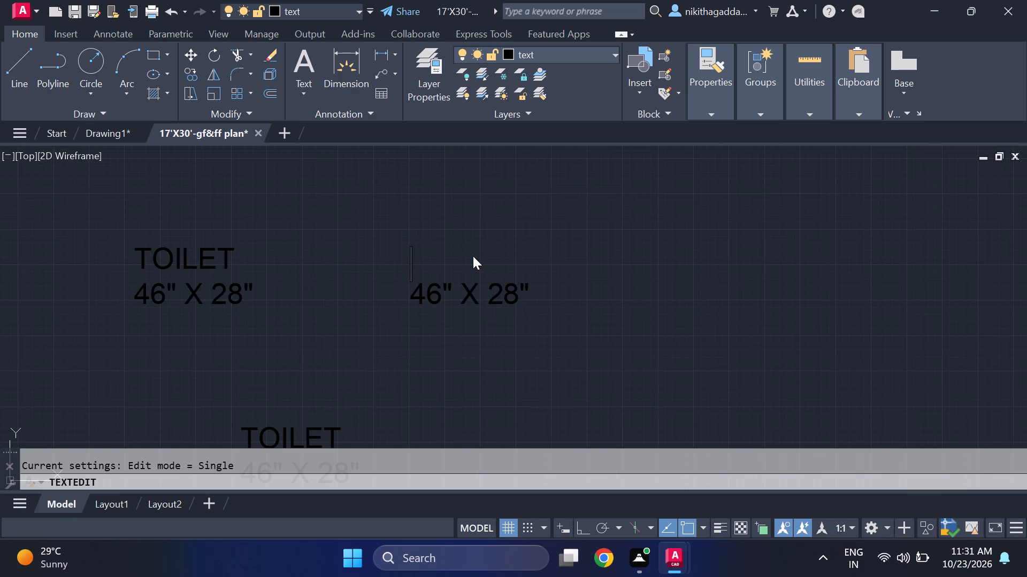
text(DRAWI)
key(n)
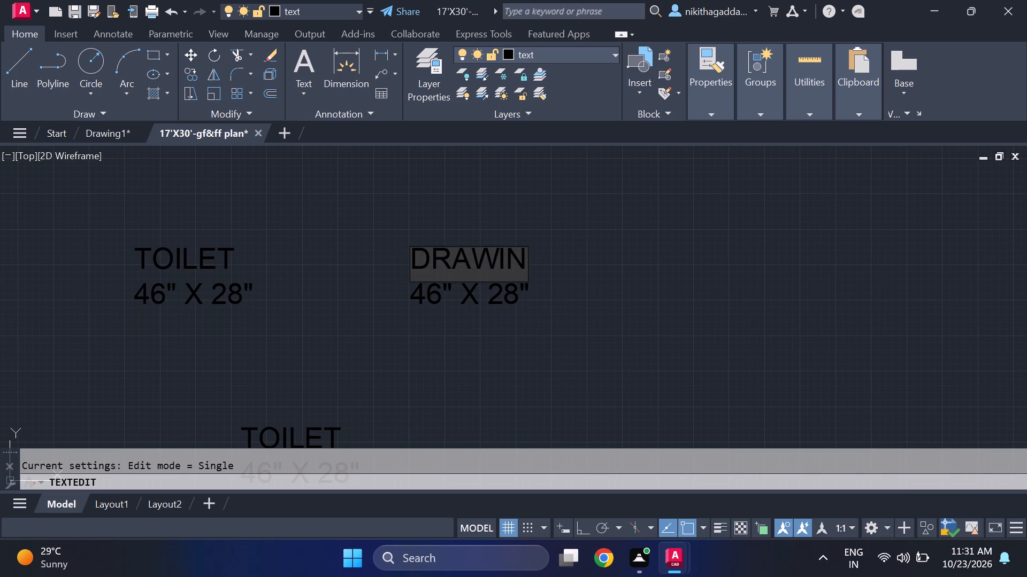
text(G)
key(space)
text(HA)
text(LL)
key(Return)
Change the dimension line beneath DRAWING HALL to read 190" X 133".
key(Return)
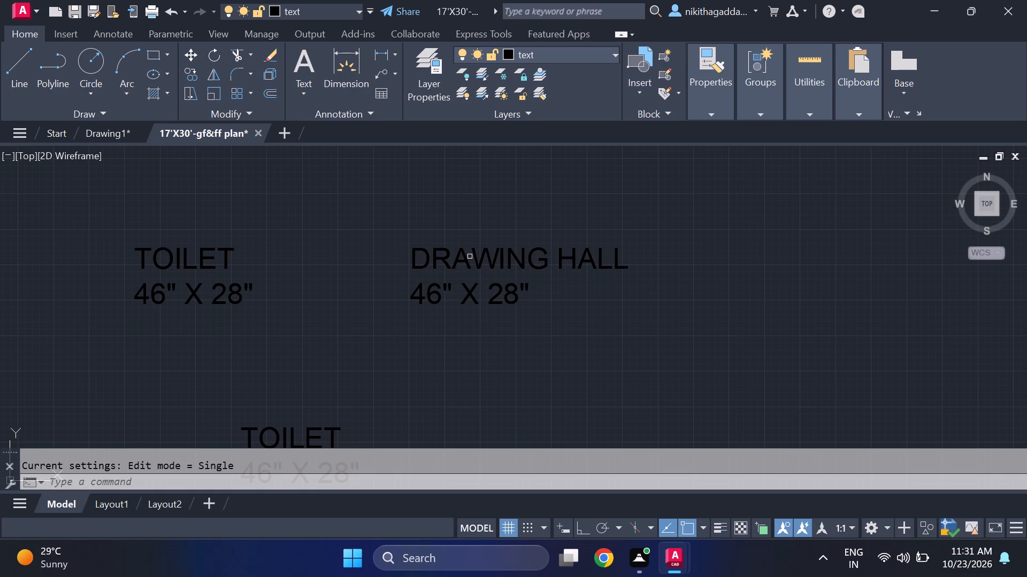
scroll(460, 299, up, 2)
click(363, 292)
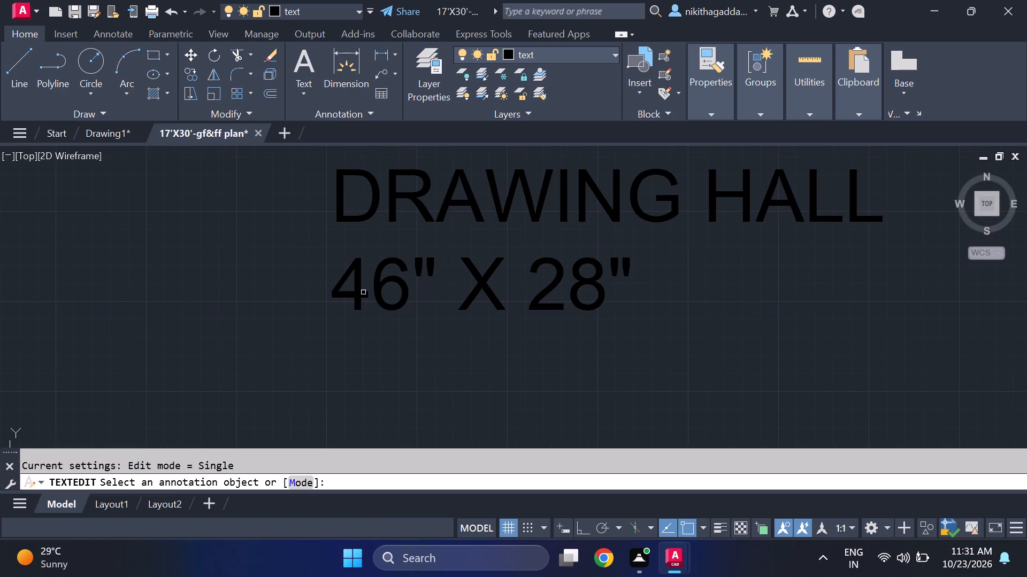
click(411, 297)
key(BackSpace)
key(BackSpace)
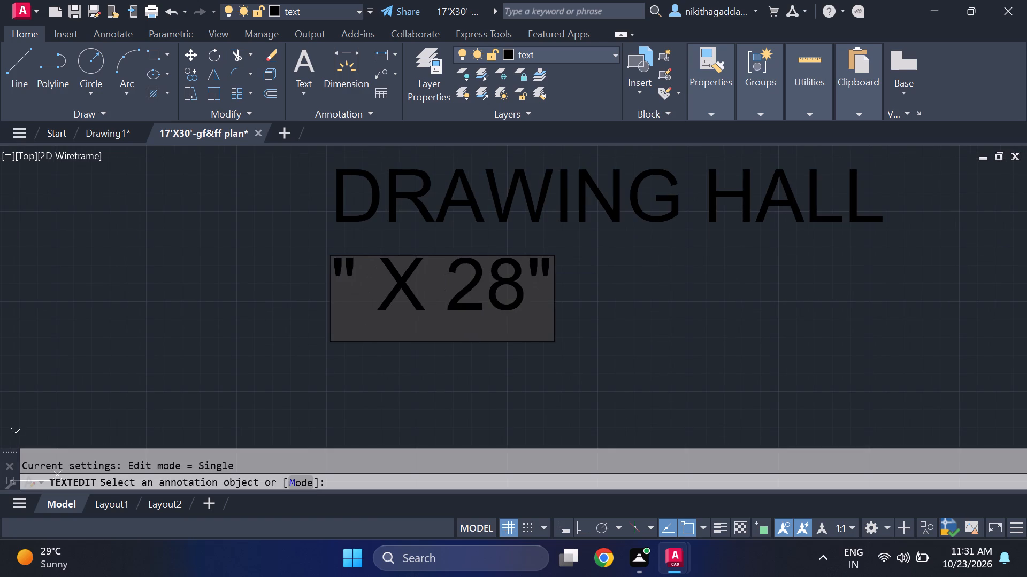
key(1)
text(90)
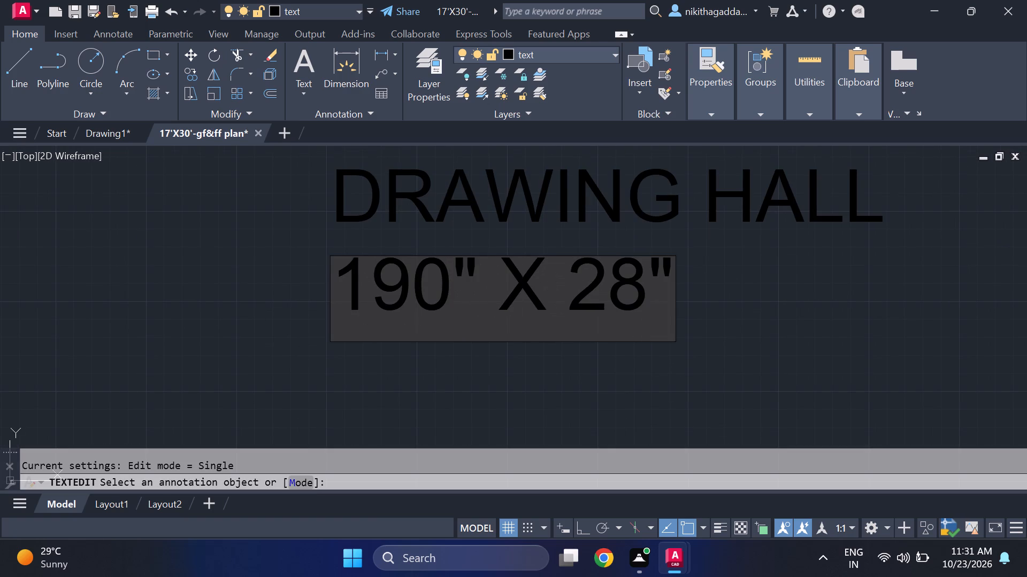
click(640, 300)
key(BackSpace)
key(BackSpace)
text(133)
key(Return)
Change the upper line of the lowest copied toilet label, below DRAWING HALL, to read M.BED ROOM.
key(Return)
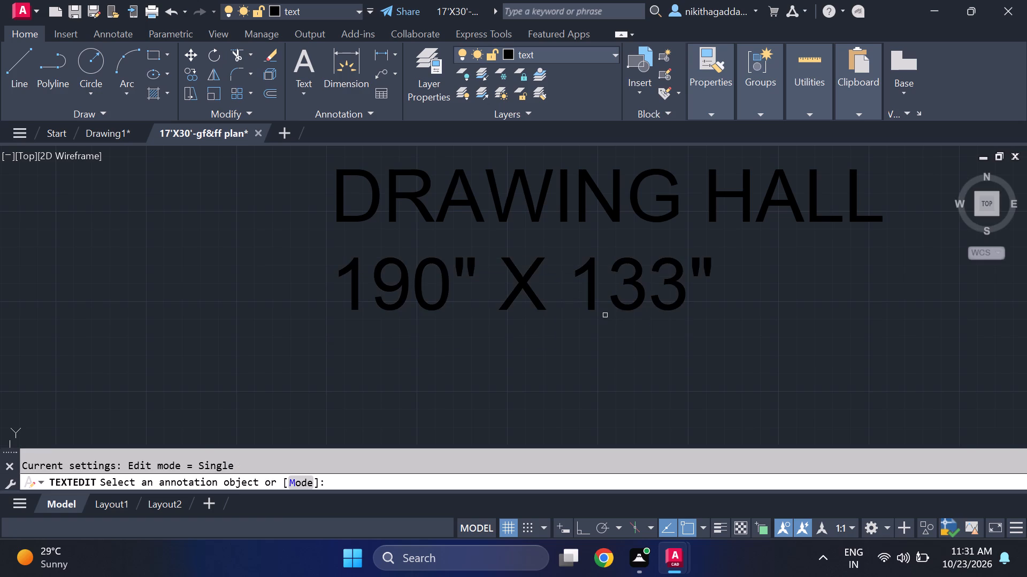
scroll(604, 314, down, 4)
middle_drag(592, 383, 576, 319)
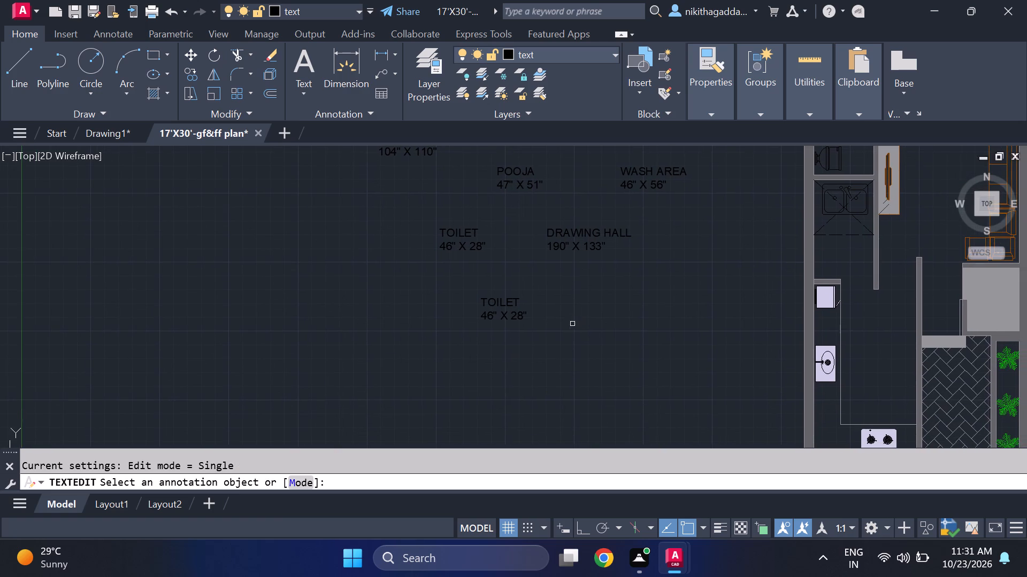
scroll(492, 319, up, 1)
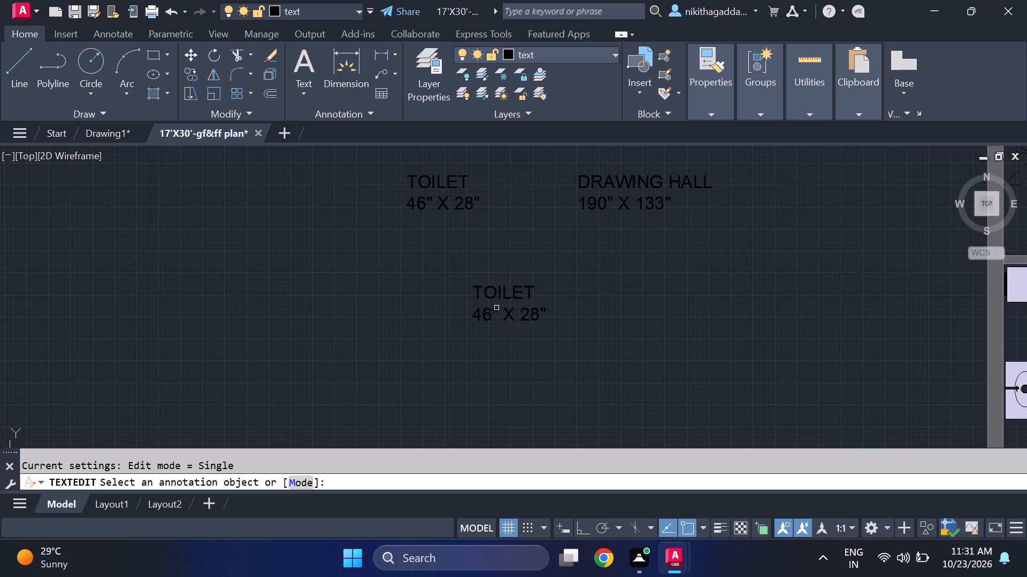
click(499, 288)
key(BackSpace)
key(m)
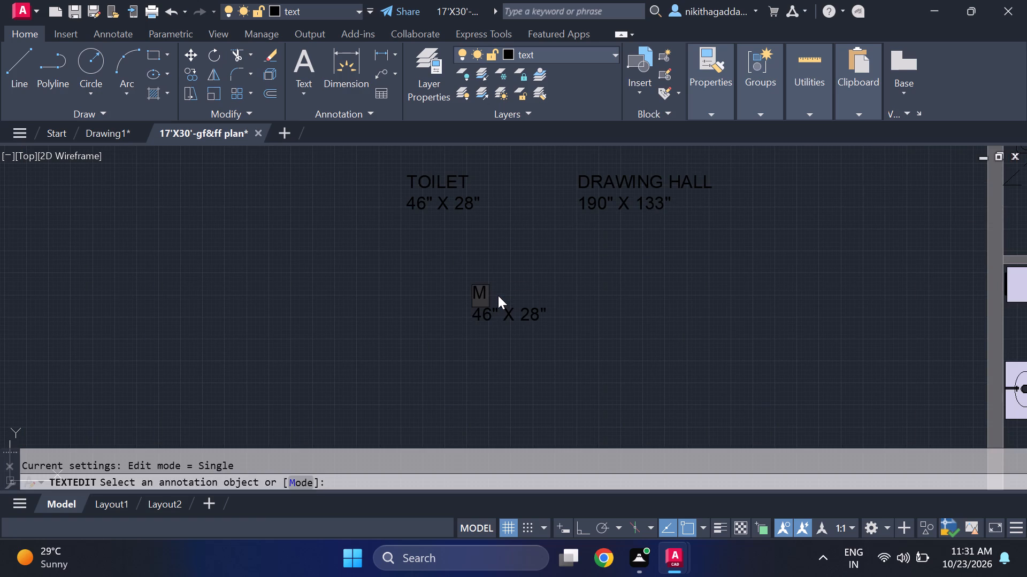
text(.BED ROOM)
key(Return)
Change the dimension line beneath M.BED ROOM to read 135" X 142".
key(Return)
scroll(460, 297, up, 2)
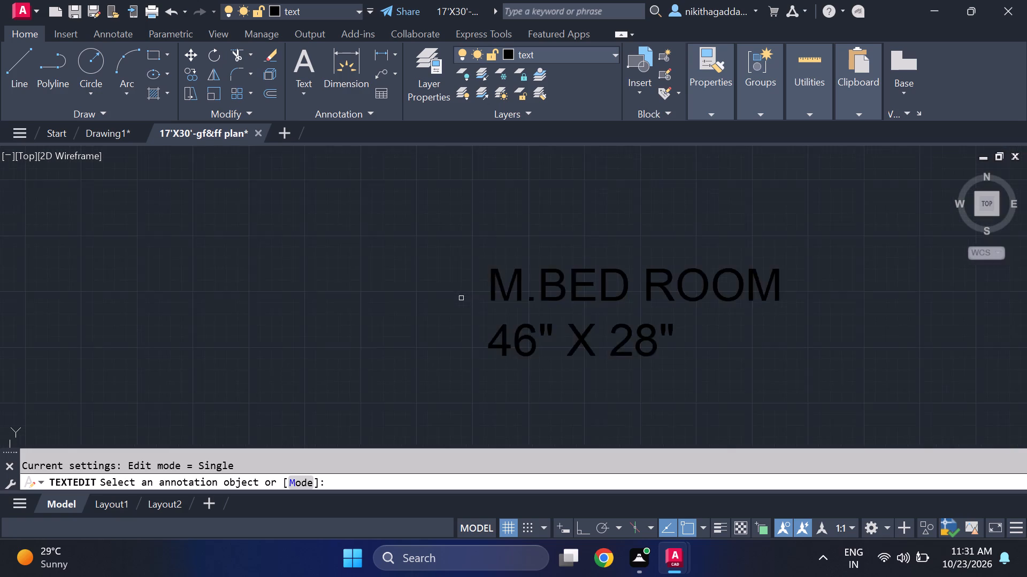
scroll(461, 298, up, 1)
click(543, 372)
click(581, 359)
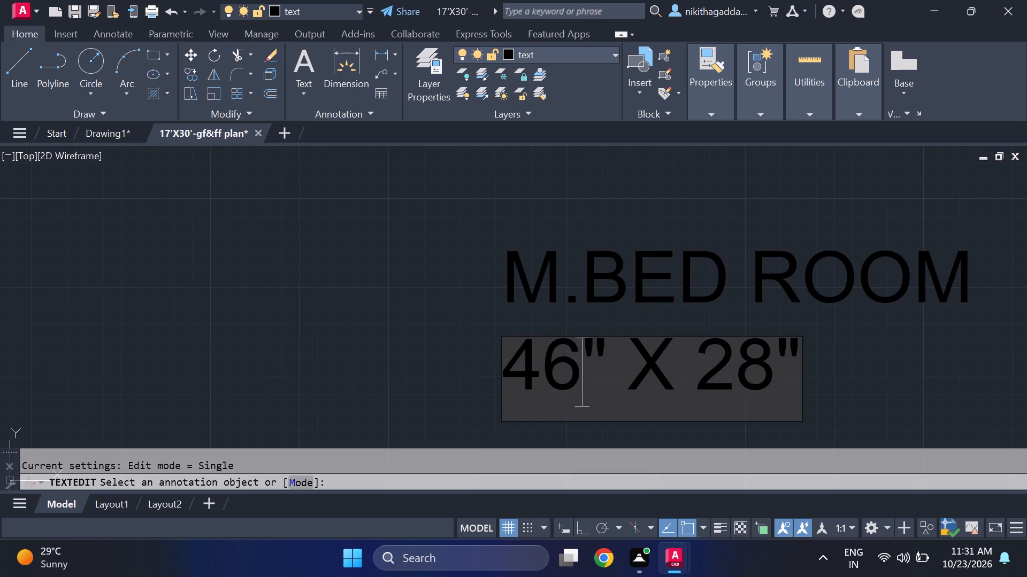
key(BackSpace)
key(BackSpace)
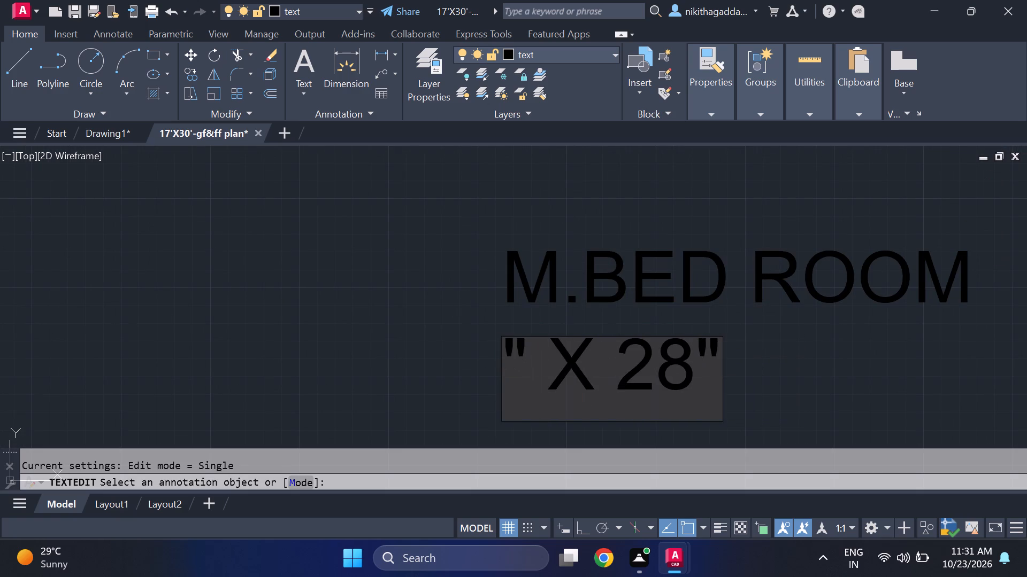
text(135)
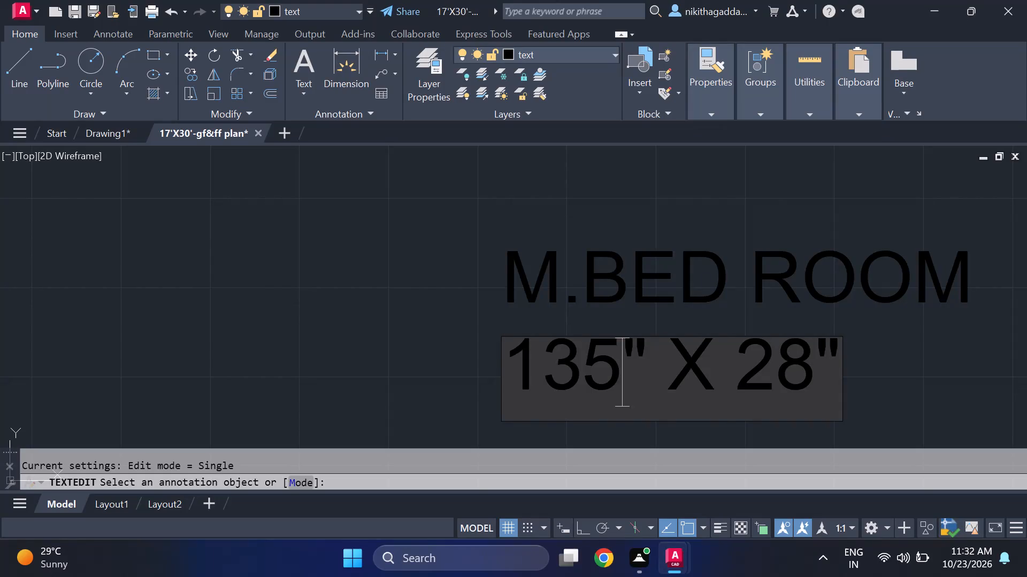
click(809, 371)
key(BackSpace)
key(BackSpace)
key(1)
text(42)
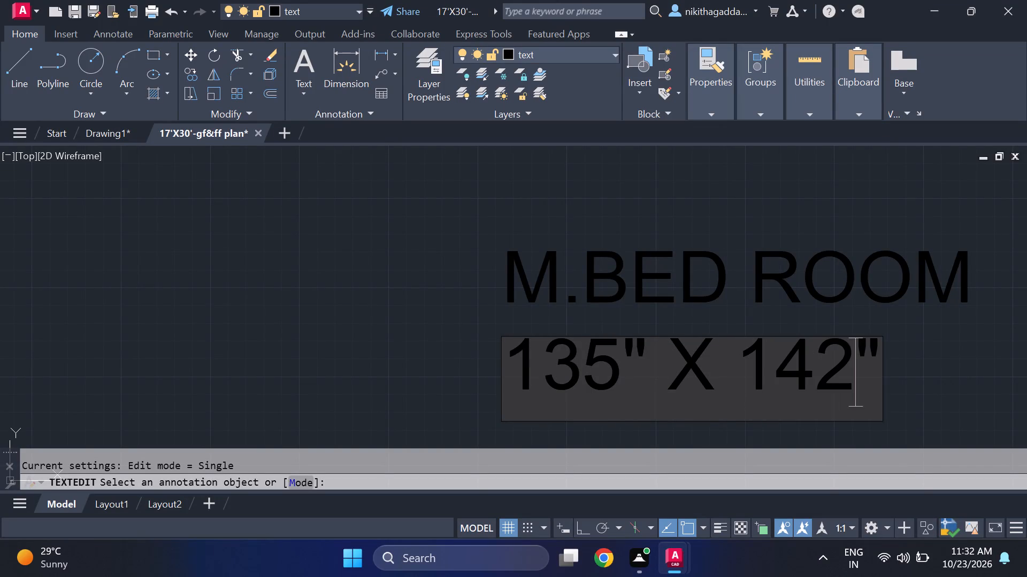
key(Return)
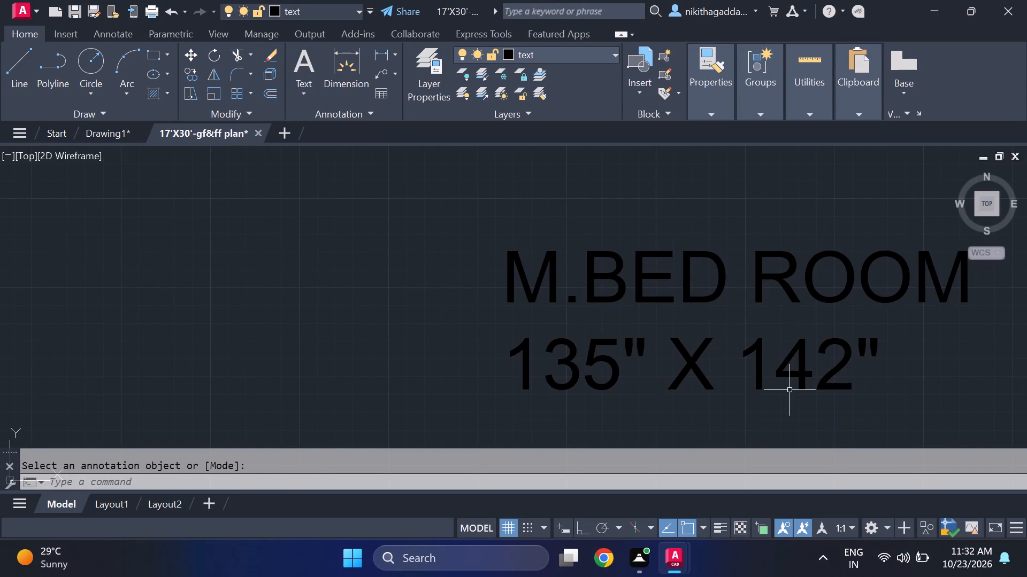
Copy the two-line toilet label above POOJA to the empty space directly above KITCHEN.
scroll(767, 377, down, 4)
middle_drag(766, 391, 629, 415)
scroll(637, 402, down, 1)
middle_drag(645, 317, 572, 364)
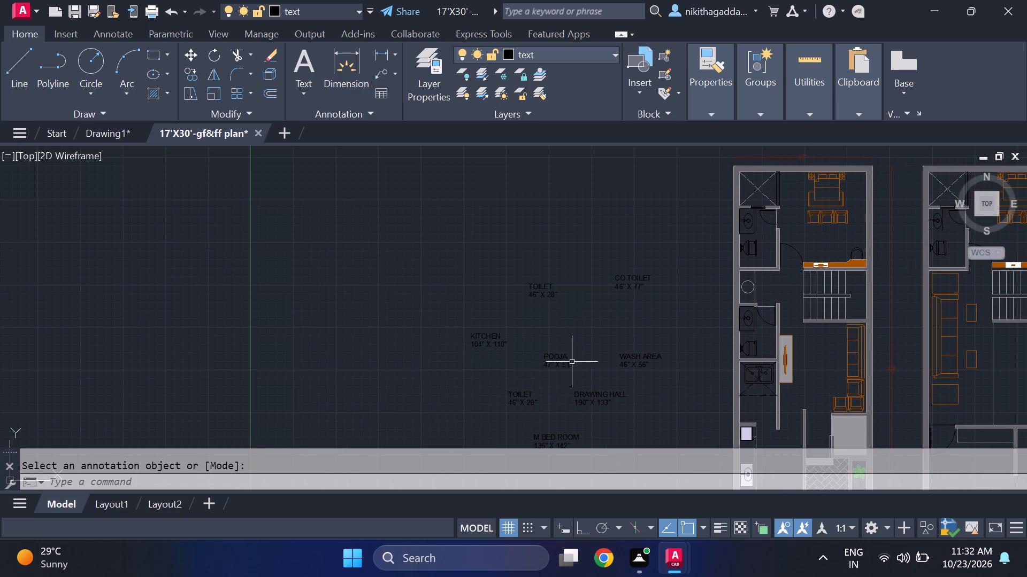
scroll(516, 282, up, 2)
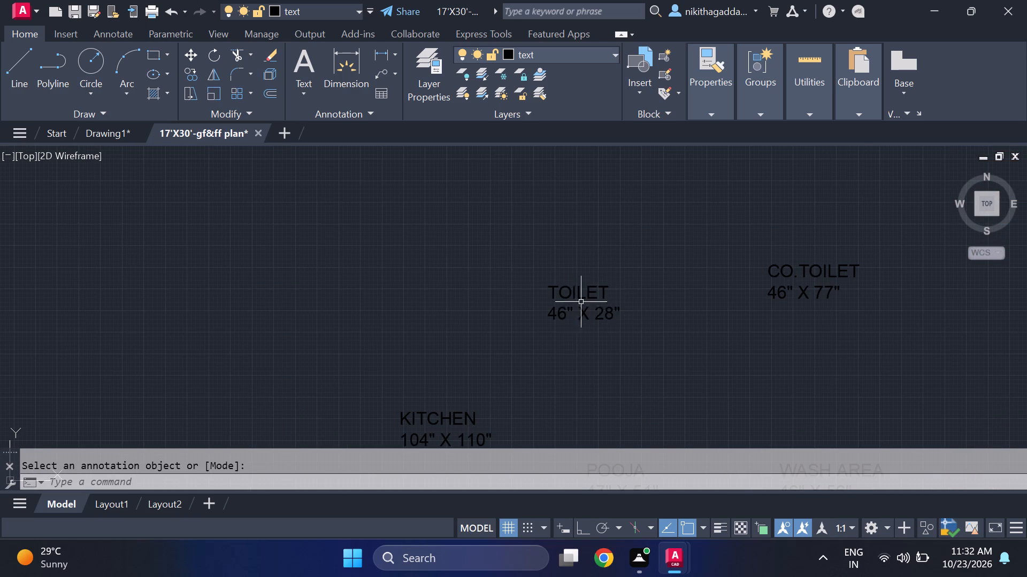
click(606, 278)
click(553, 356)
text(CO)
key(Return)
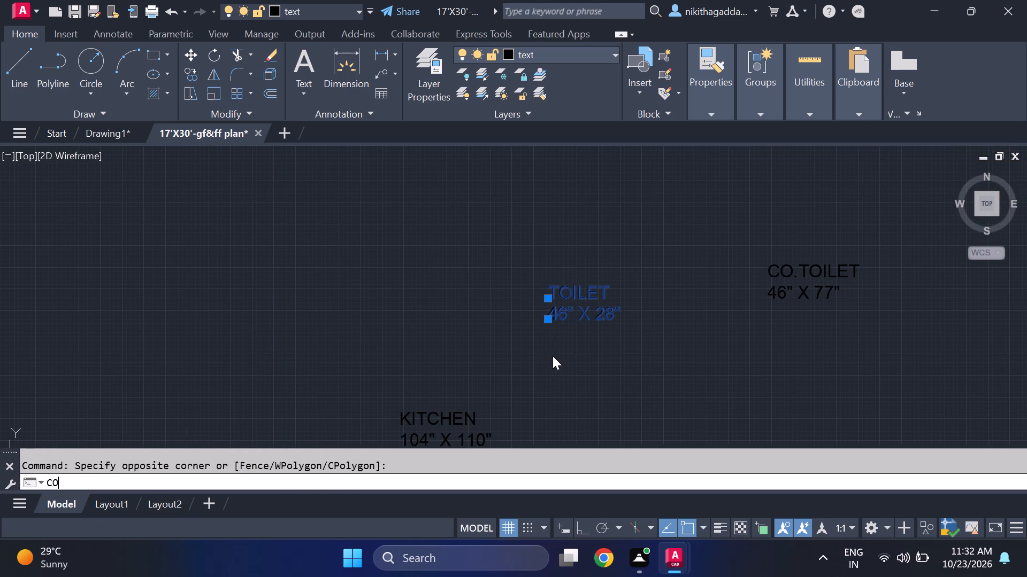
drag(537, 316, 543, 317)
click(389, 274)
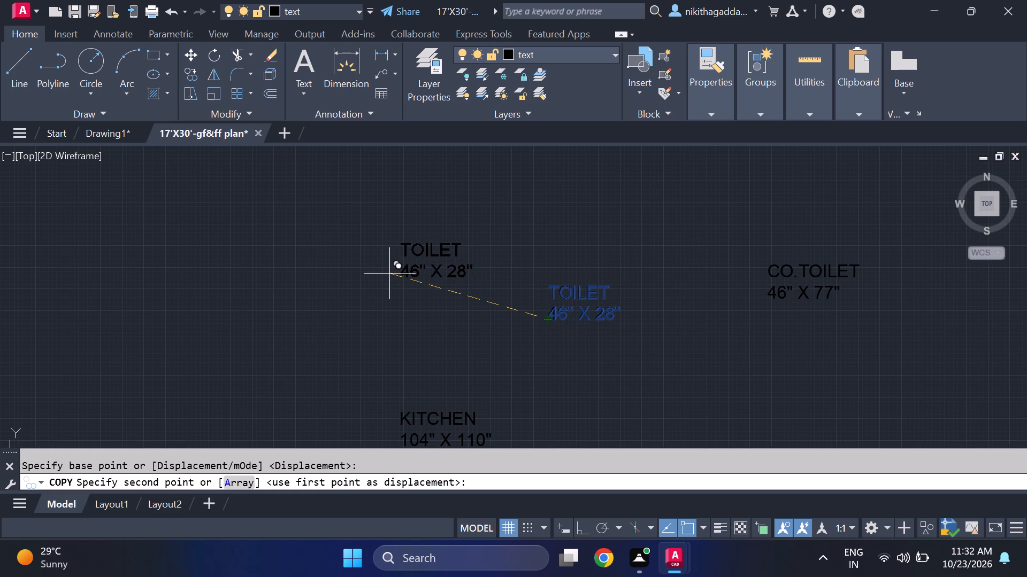
key(Escape)
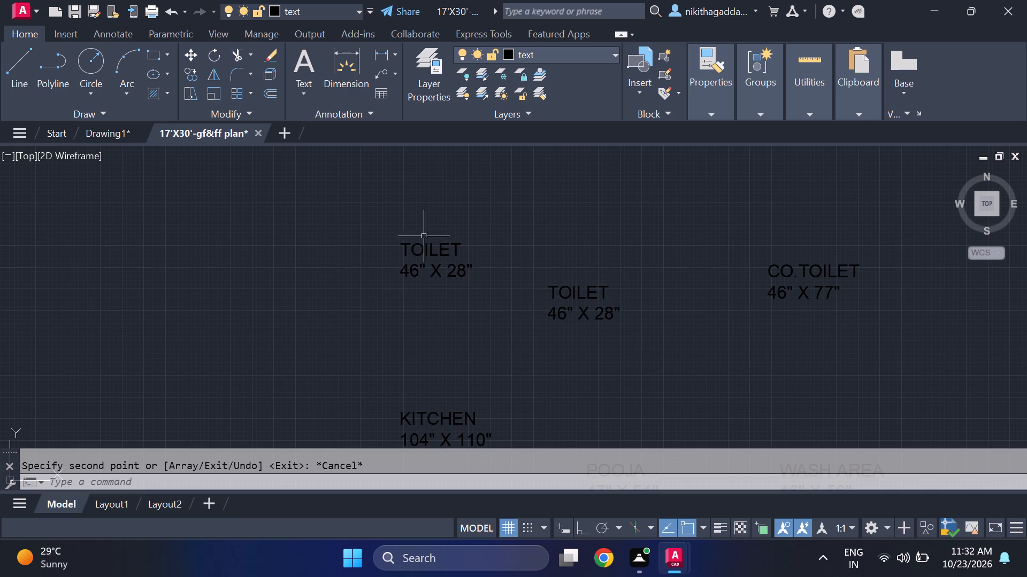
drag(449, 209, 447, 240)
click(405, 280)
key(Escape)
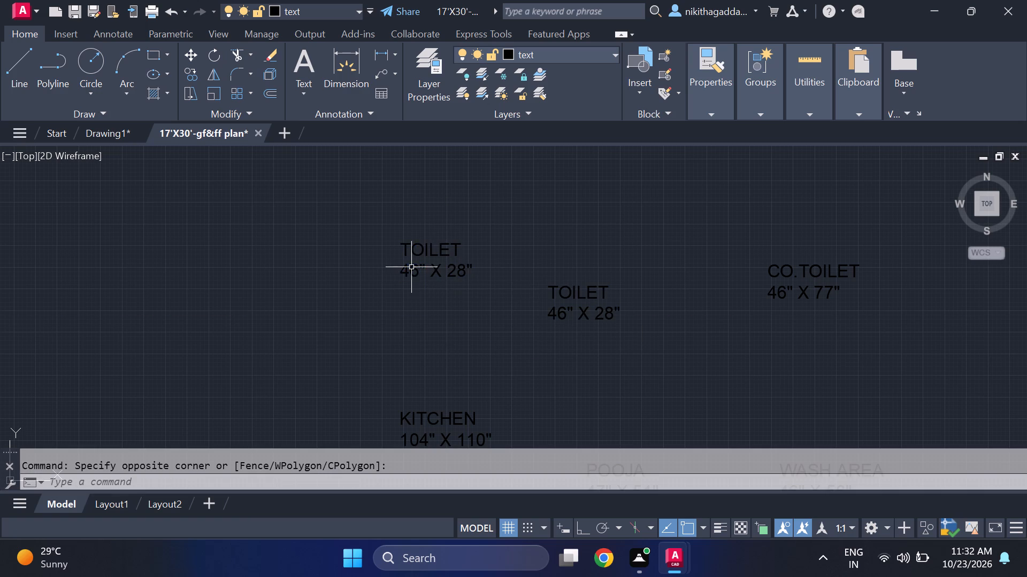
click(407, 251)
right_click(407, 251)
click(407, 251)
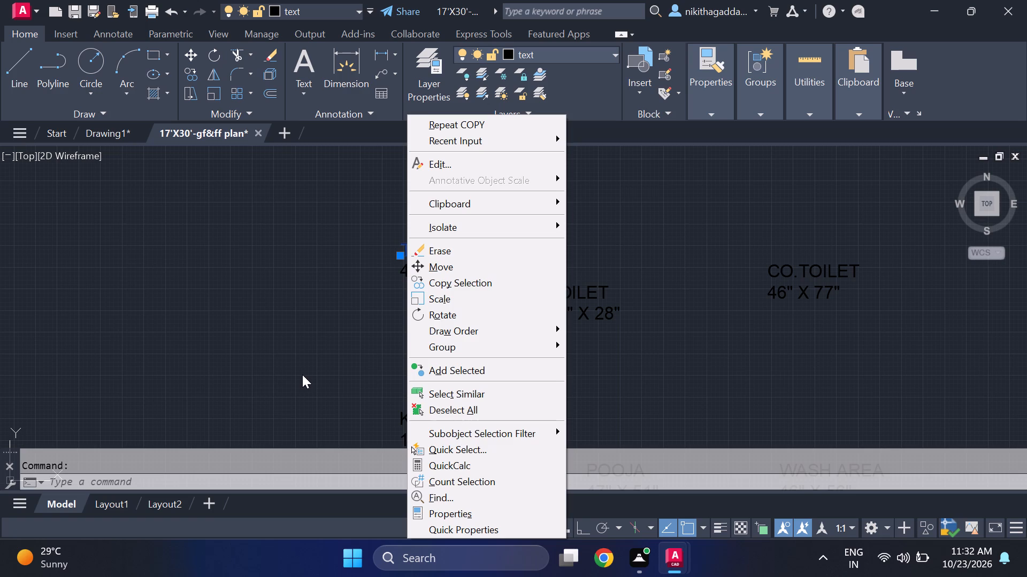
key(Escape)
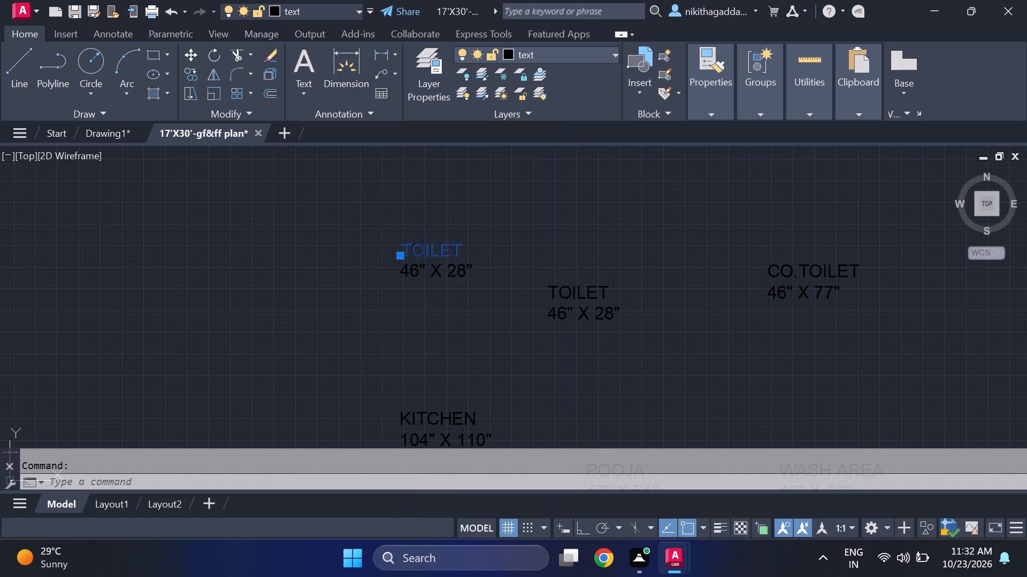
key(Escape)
Change the upper line of the toilet label copied above KITCHEN to read C.T.S.
double_click(427, 253)
key(Delete)
key(c)
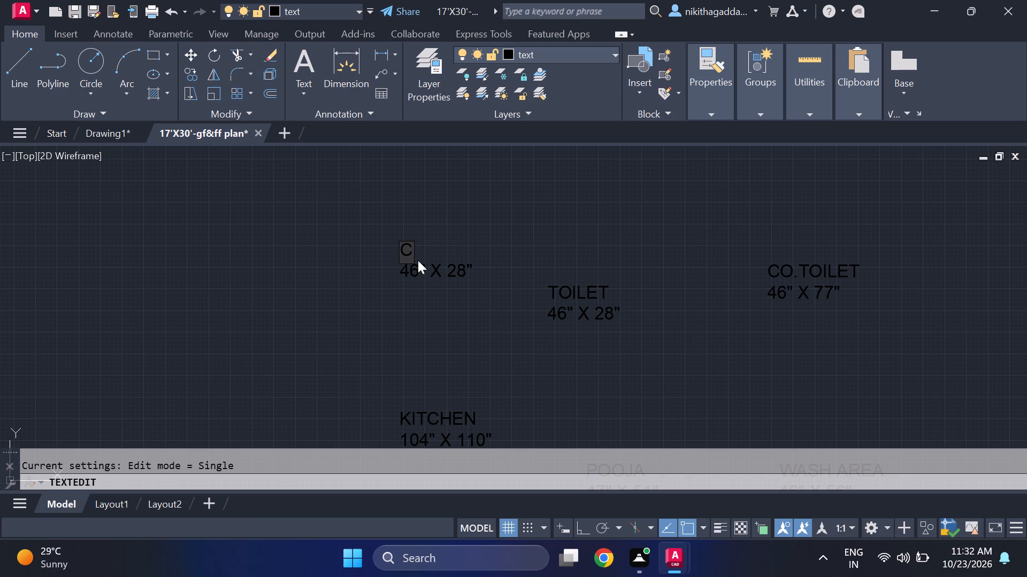
text(.T)
key(period)
key(s)
key(Return)
Change the dimension line beneath C.T.S to read 40" X 50".
key(Return)
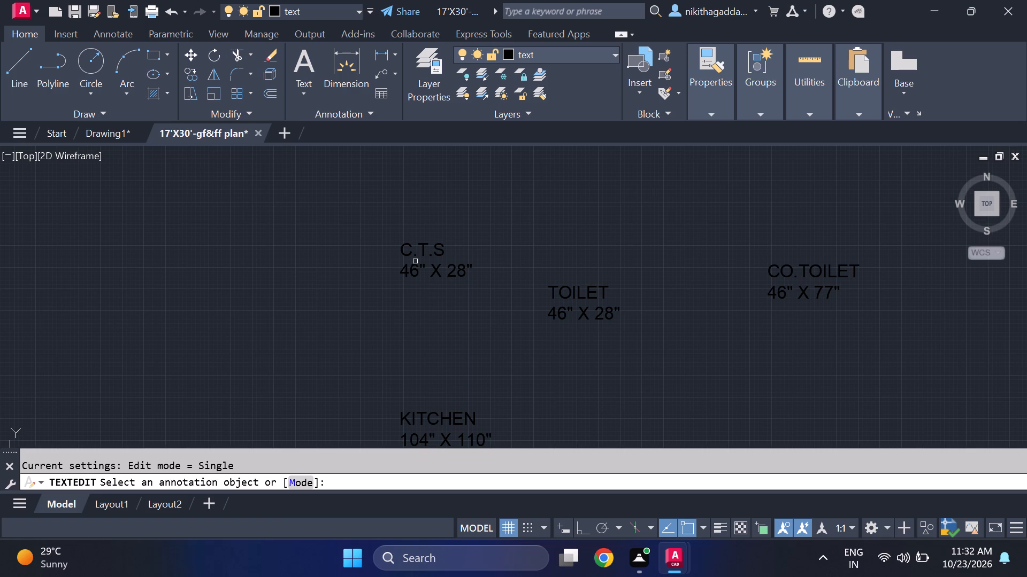
click(412, 276)
scroll(408, 261, up, 3)
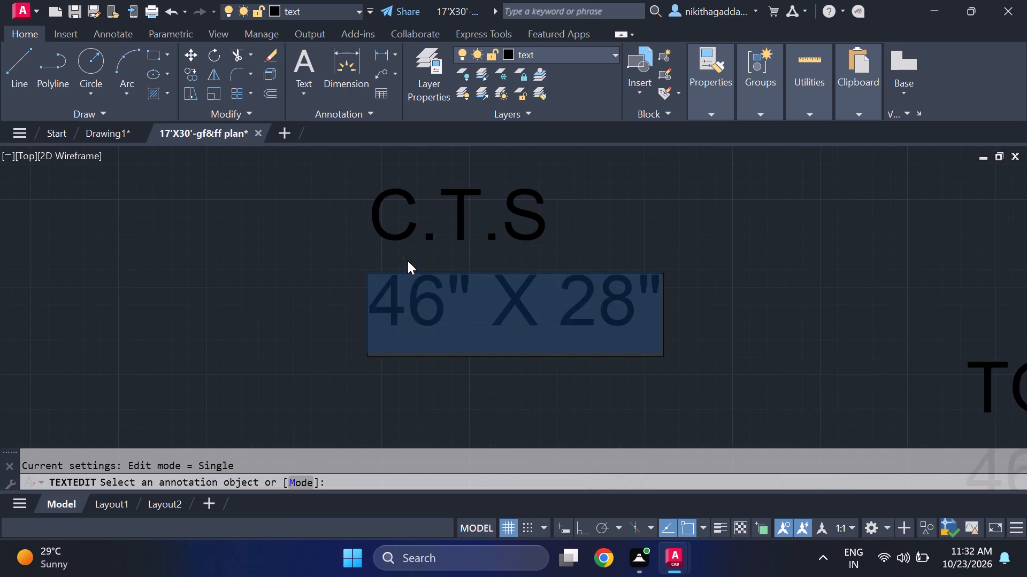
click(440, 291)
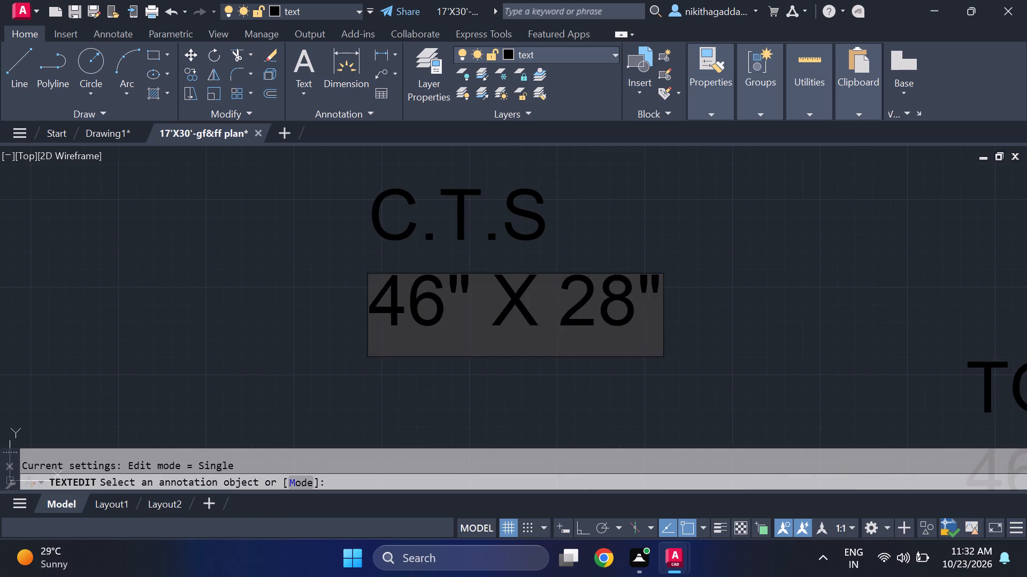
key(BackSpace)
key(0)
click(641, 327)
key(BackSpace)
key(BackSpace)
text(50)
key(Return)
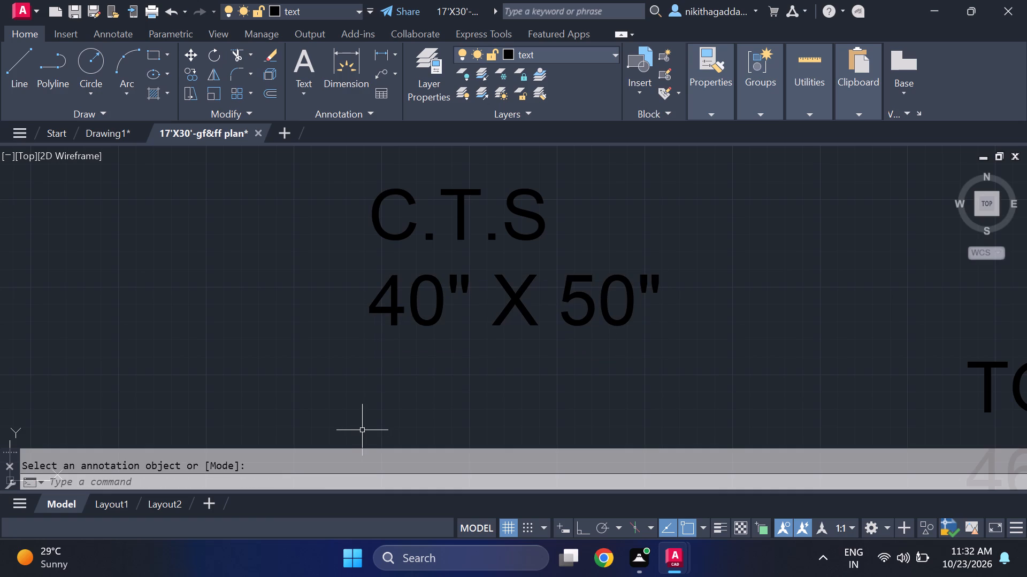
Change the first dimension in the line beneath C.T.S to 46".
scroll(377, 427, down, 4)
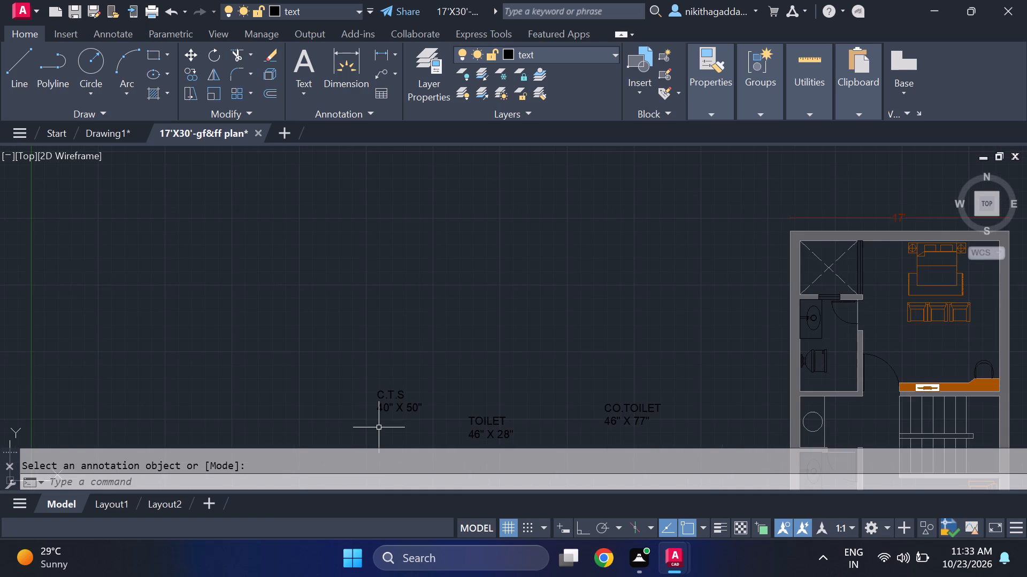
scroll(384, 434, up, 1)
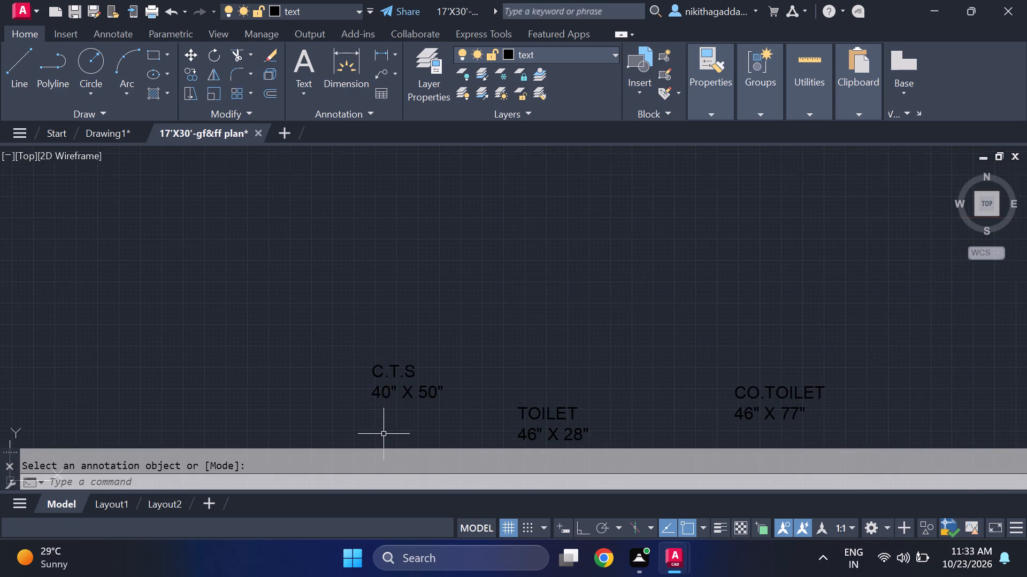
scroll(388, 411, up, 3)
middle_drag(402, 393, 400, 392)
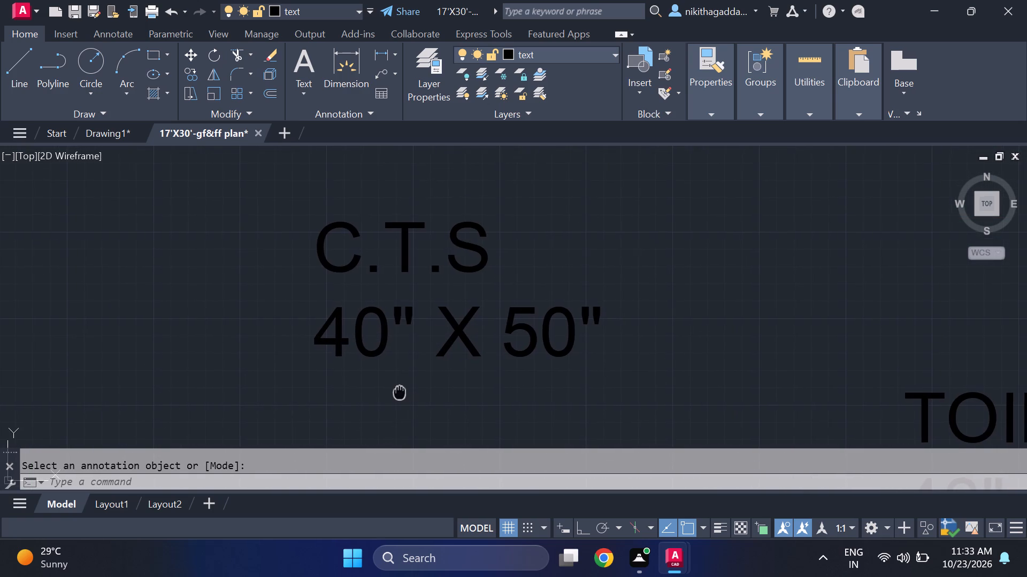
middle_drag(400, 392, 382, 357)
scroll(378, 353, up, 2)
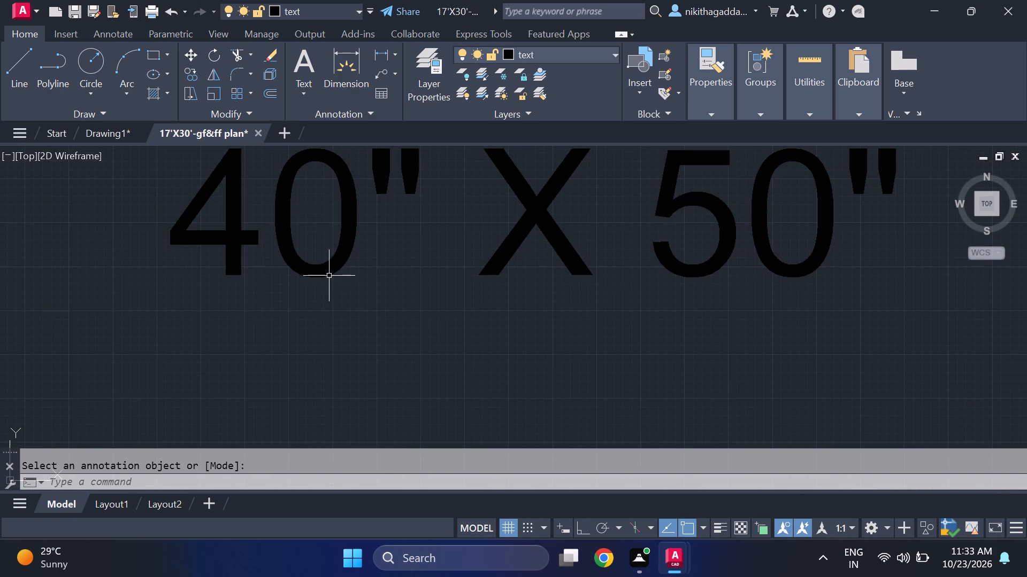
click(328, 271)
click(325, 267)
double_click(303, 263)
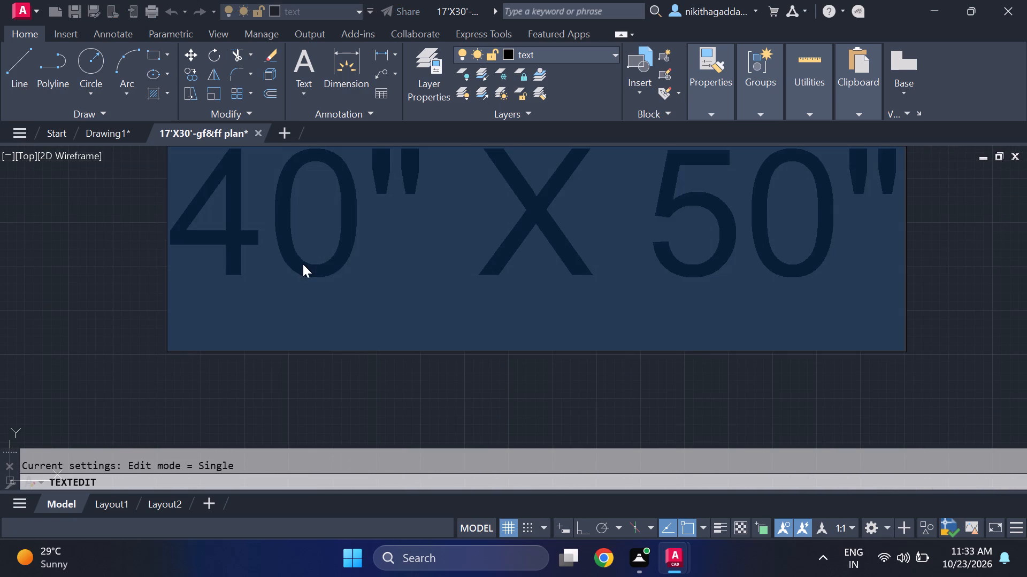
click(360, 230)
key(BackSpace)
key(6)
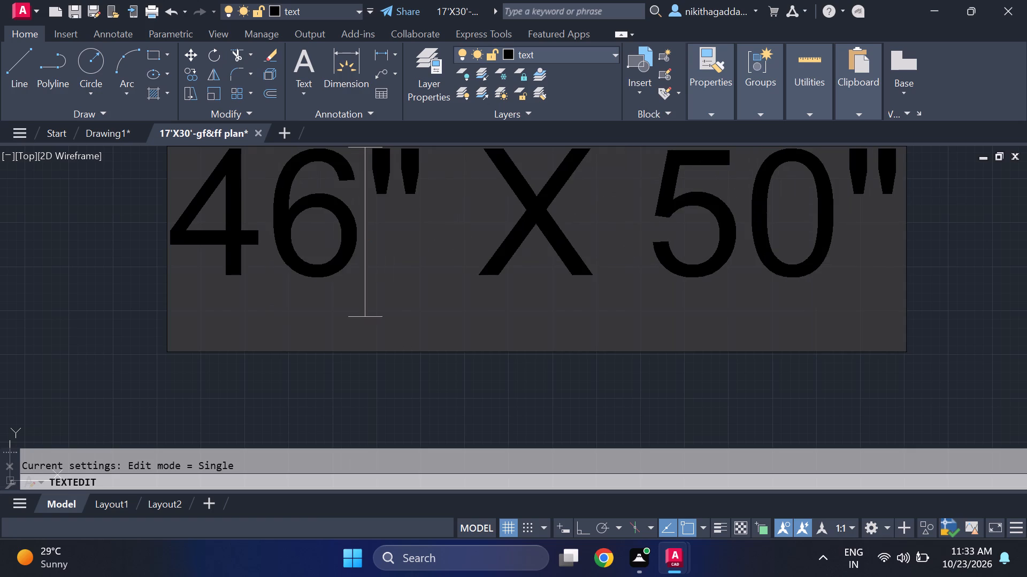
key(Return)
Correct the C.T.S label above its dimension line to read O.T.S.
scroll(244, 298, down, 6)
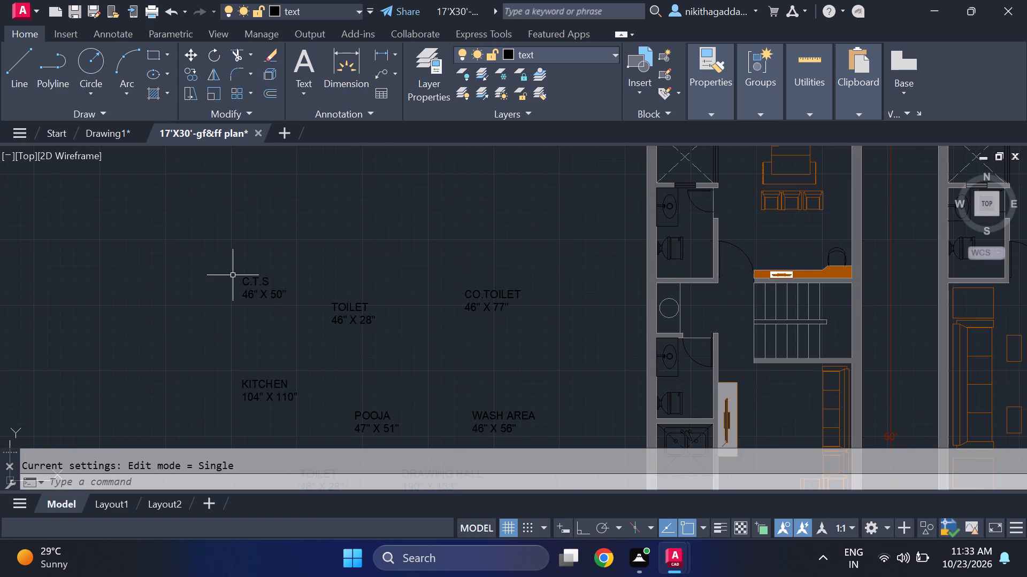
middle_drag(233, 275, 259, 325)
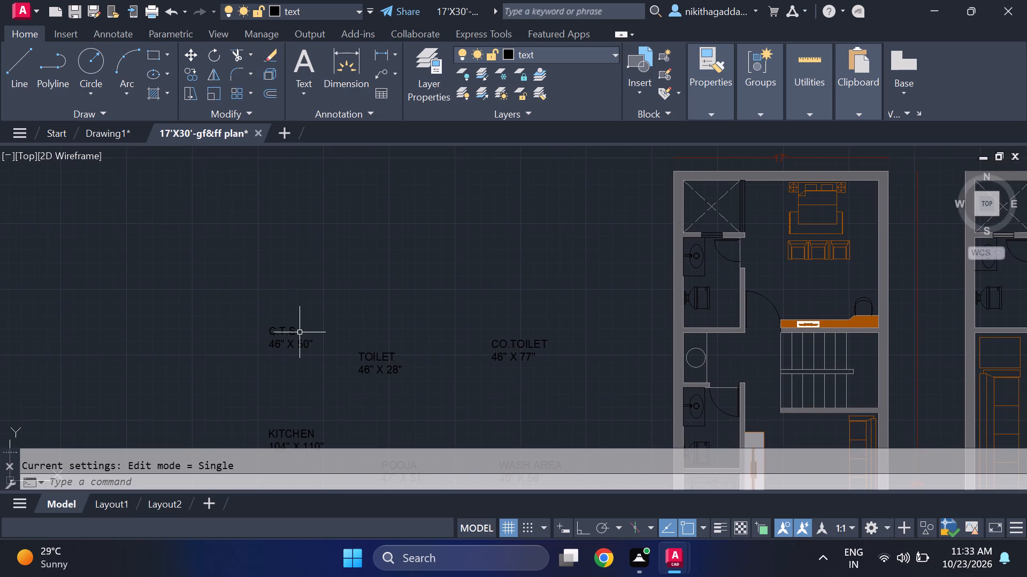
scroll(284, 334, up, 3)
double_click(244, 337)
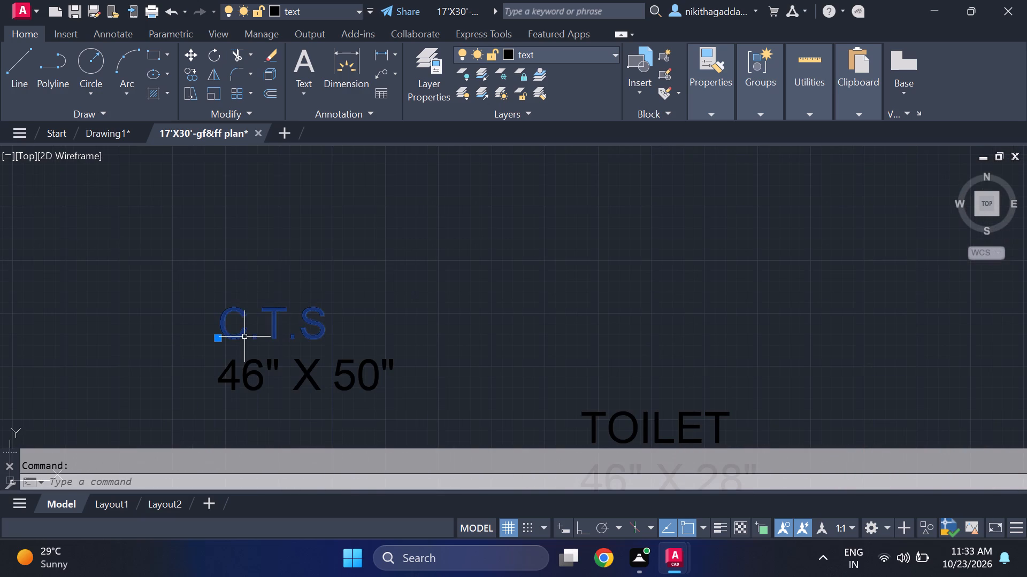
click(241, 329)
key(BackSpace)
key(0)
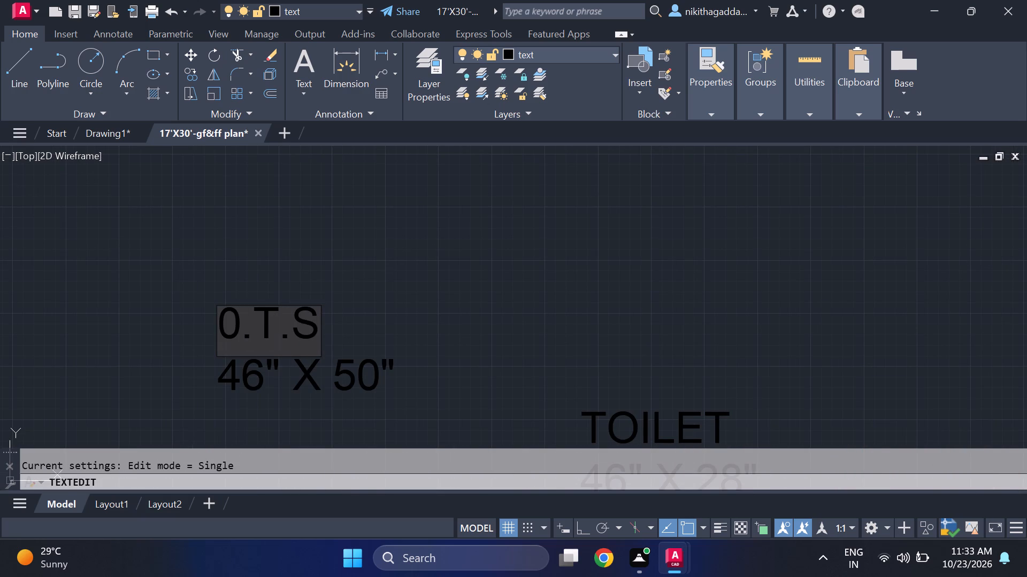
key(BackSpace)
key(o)
key(Return)
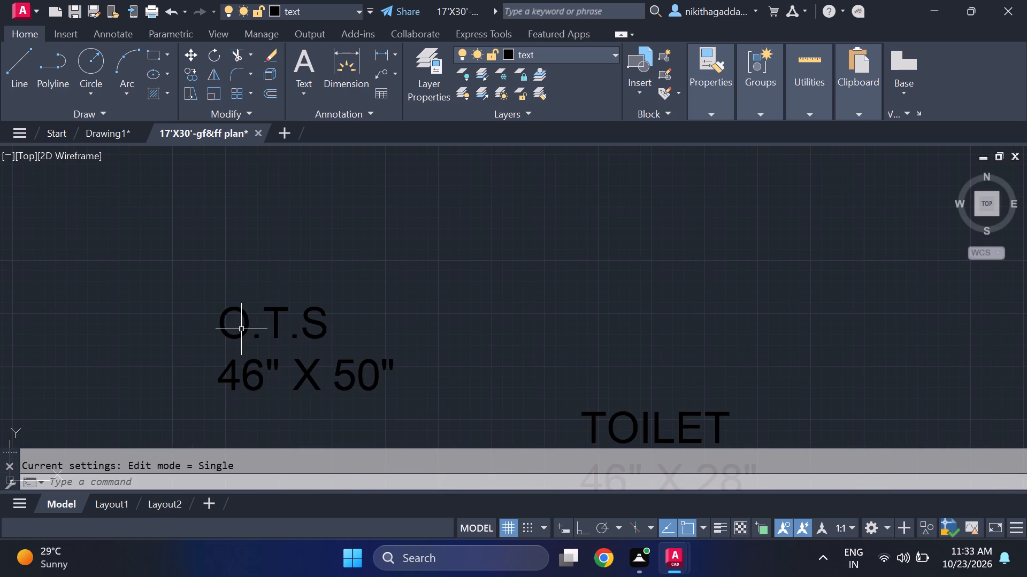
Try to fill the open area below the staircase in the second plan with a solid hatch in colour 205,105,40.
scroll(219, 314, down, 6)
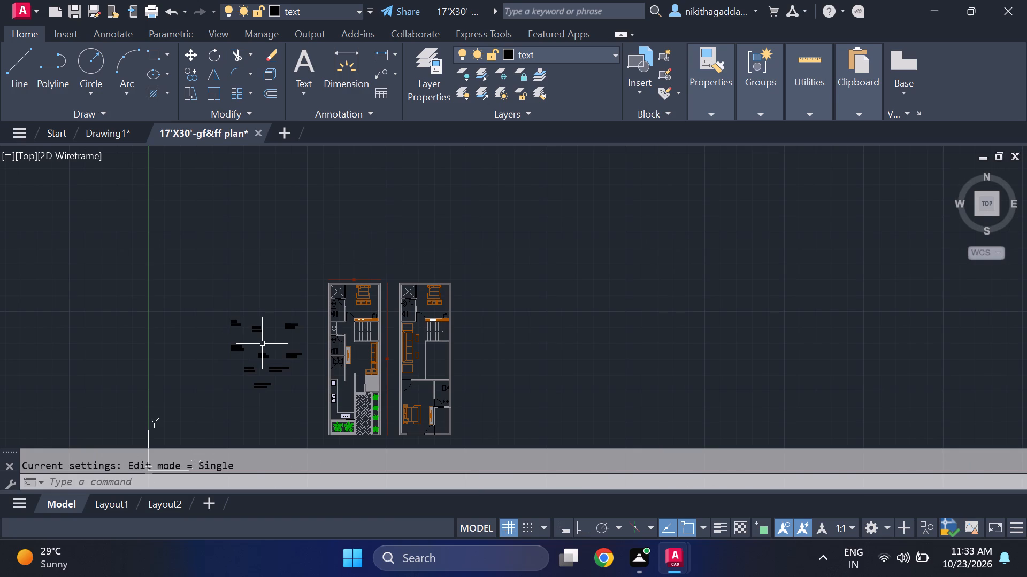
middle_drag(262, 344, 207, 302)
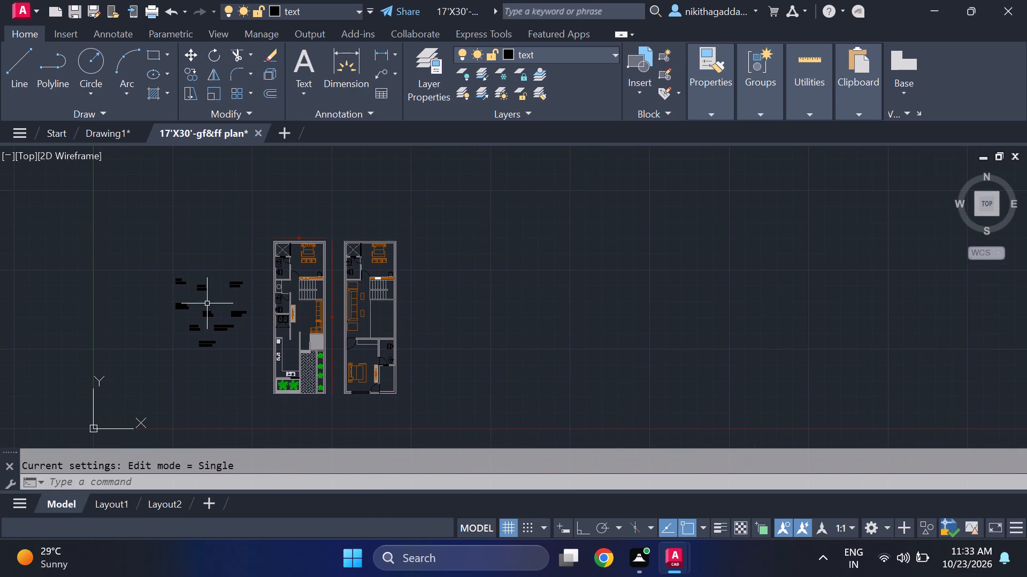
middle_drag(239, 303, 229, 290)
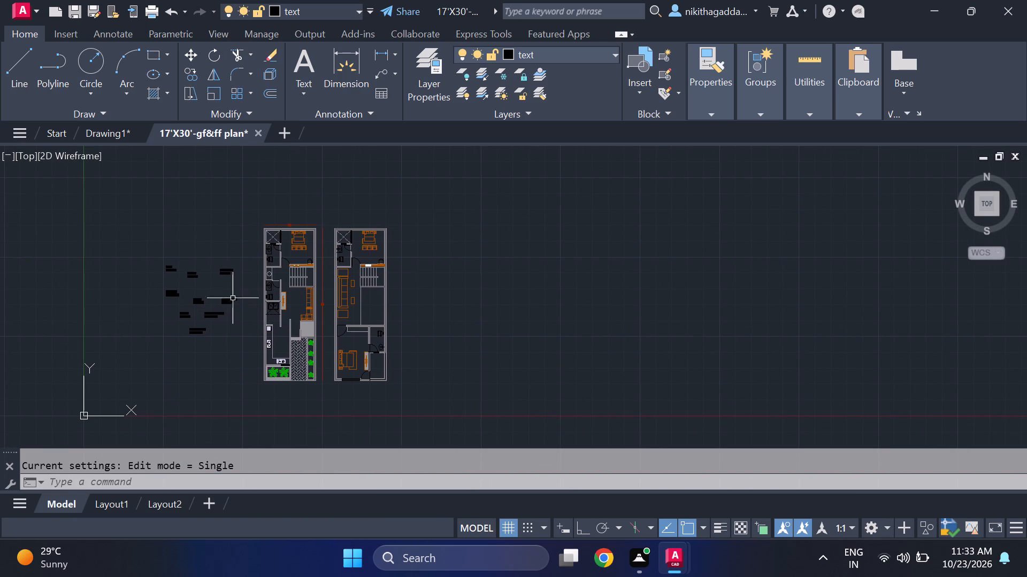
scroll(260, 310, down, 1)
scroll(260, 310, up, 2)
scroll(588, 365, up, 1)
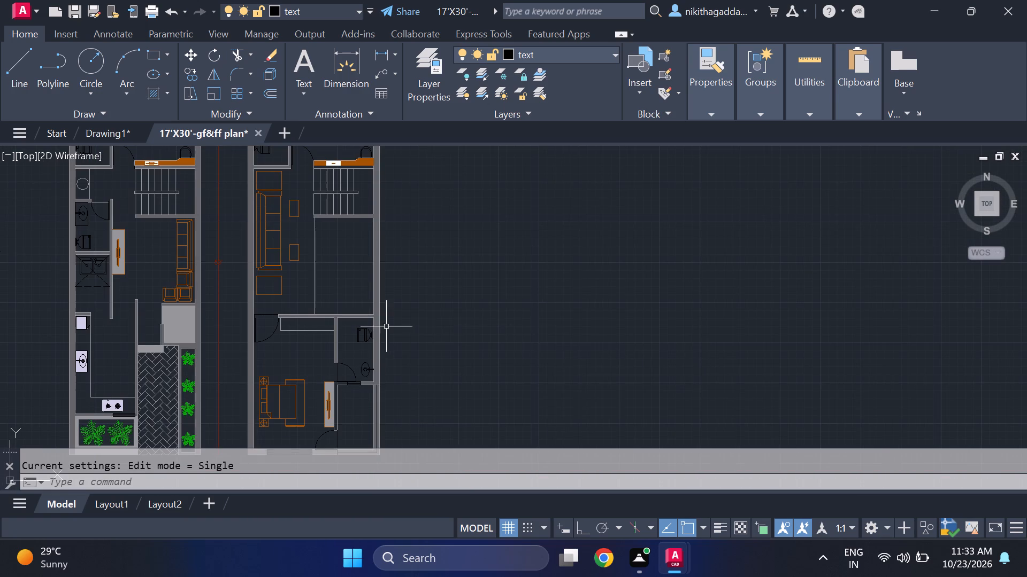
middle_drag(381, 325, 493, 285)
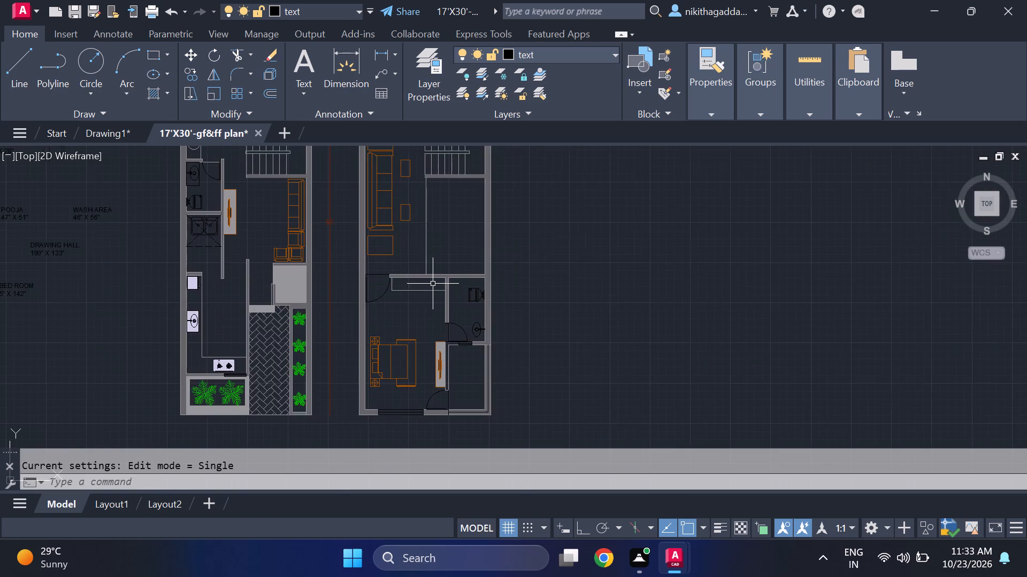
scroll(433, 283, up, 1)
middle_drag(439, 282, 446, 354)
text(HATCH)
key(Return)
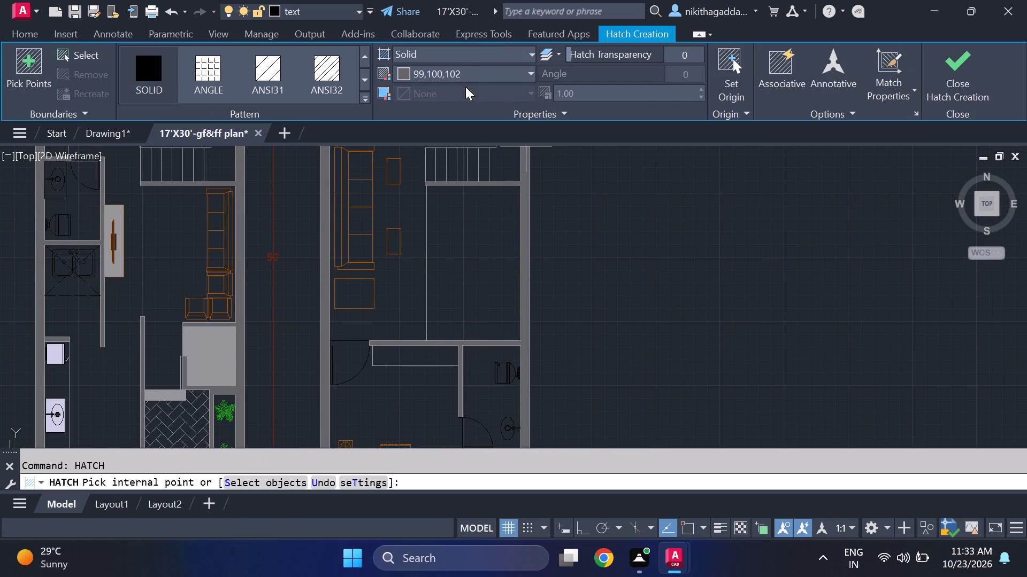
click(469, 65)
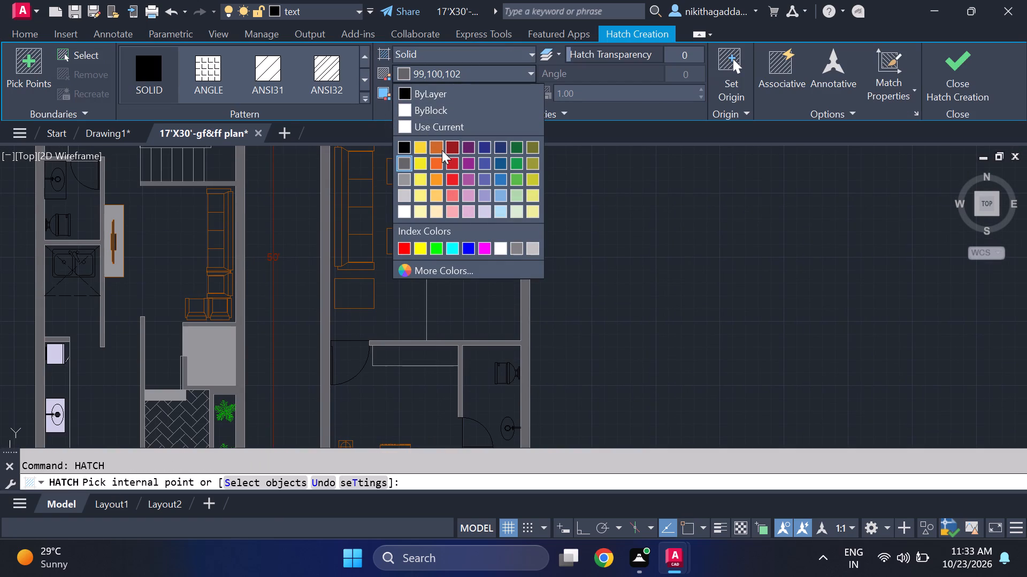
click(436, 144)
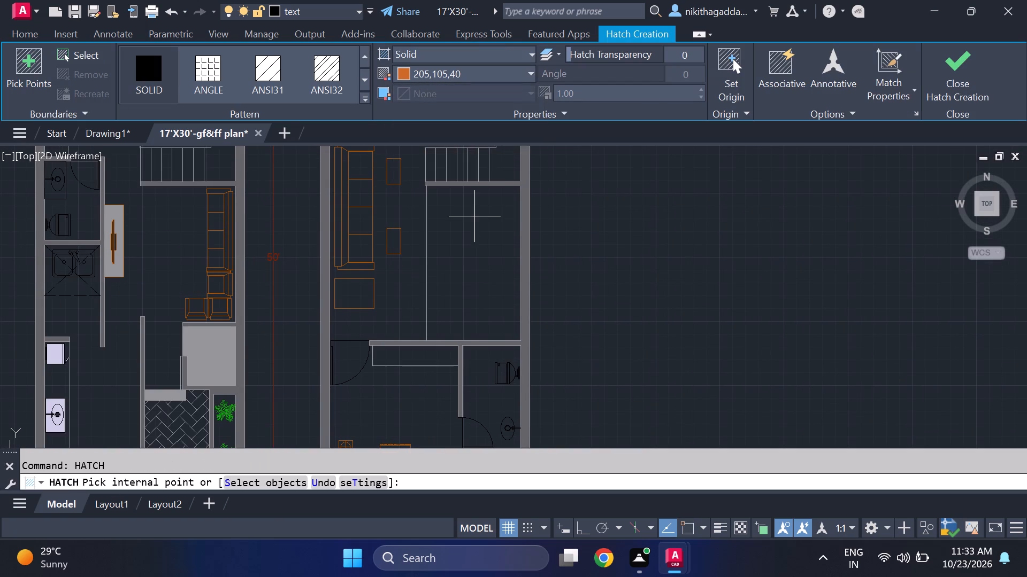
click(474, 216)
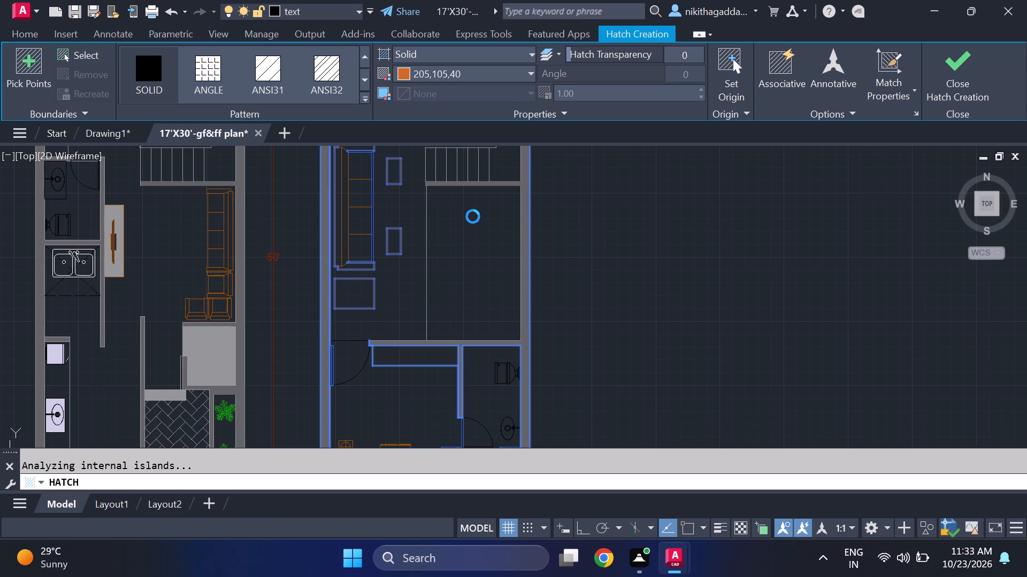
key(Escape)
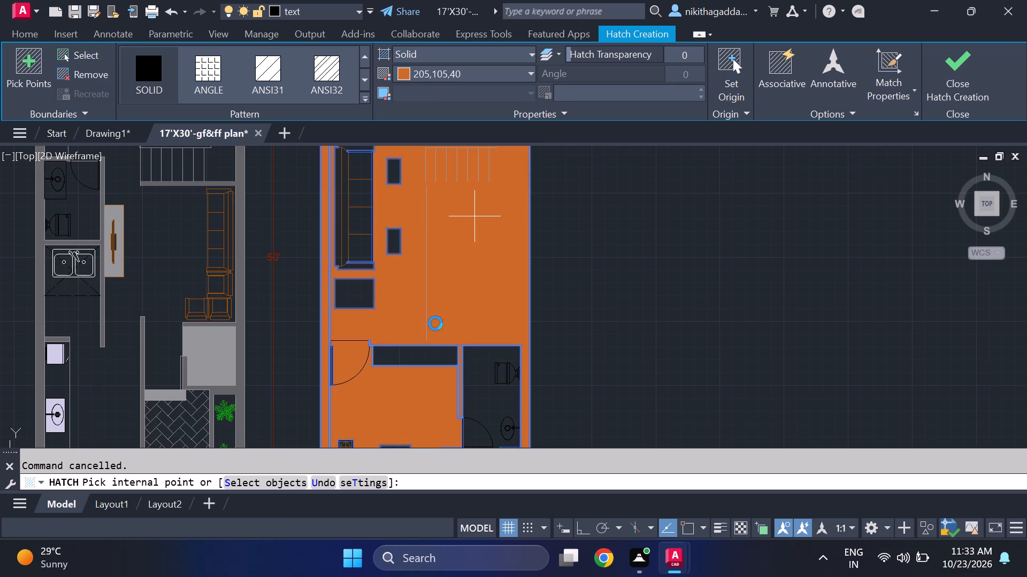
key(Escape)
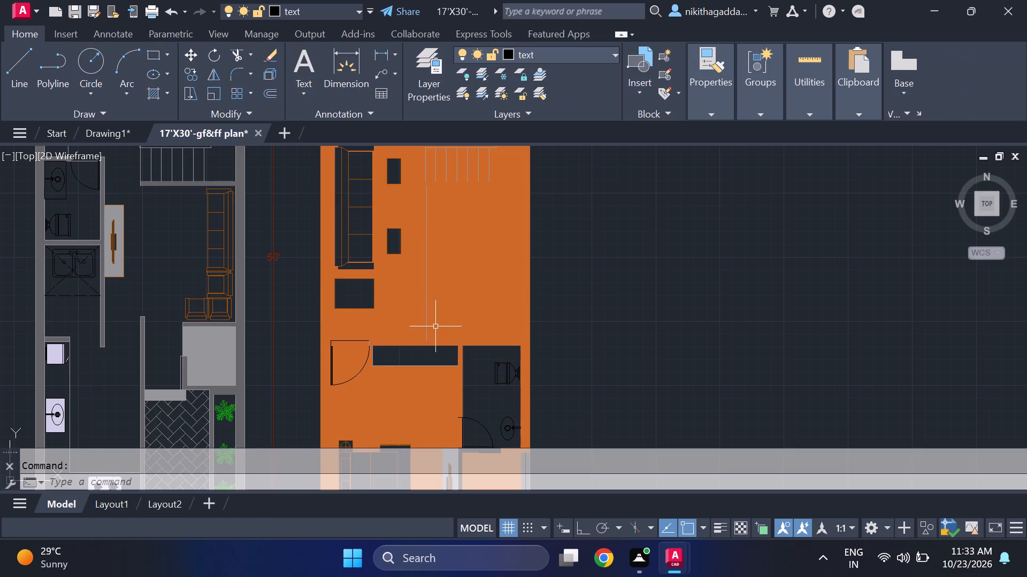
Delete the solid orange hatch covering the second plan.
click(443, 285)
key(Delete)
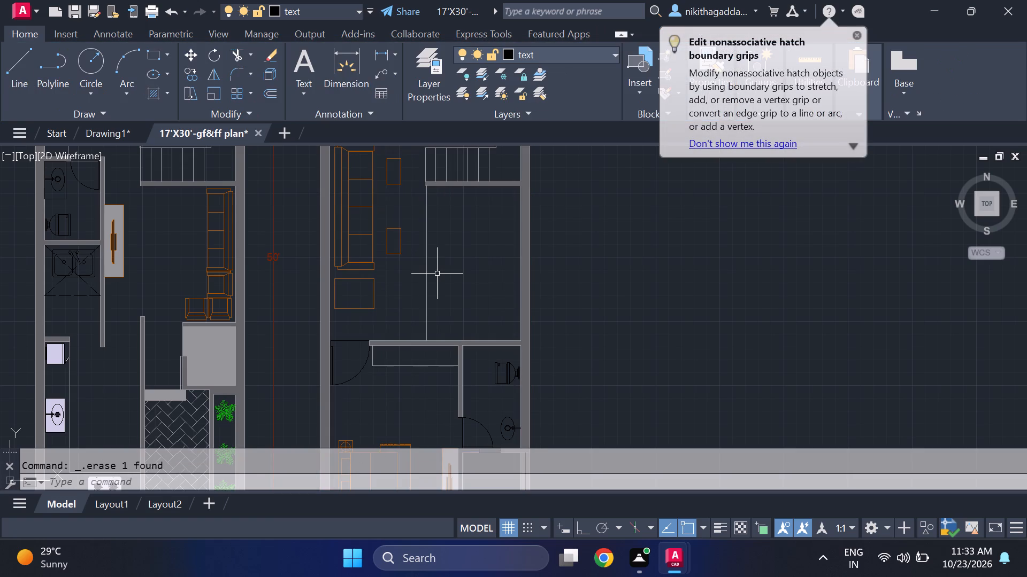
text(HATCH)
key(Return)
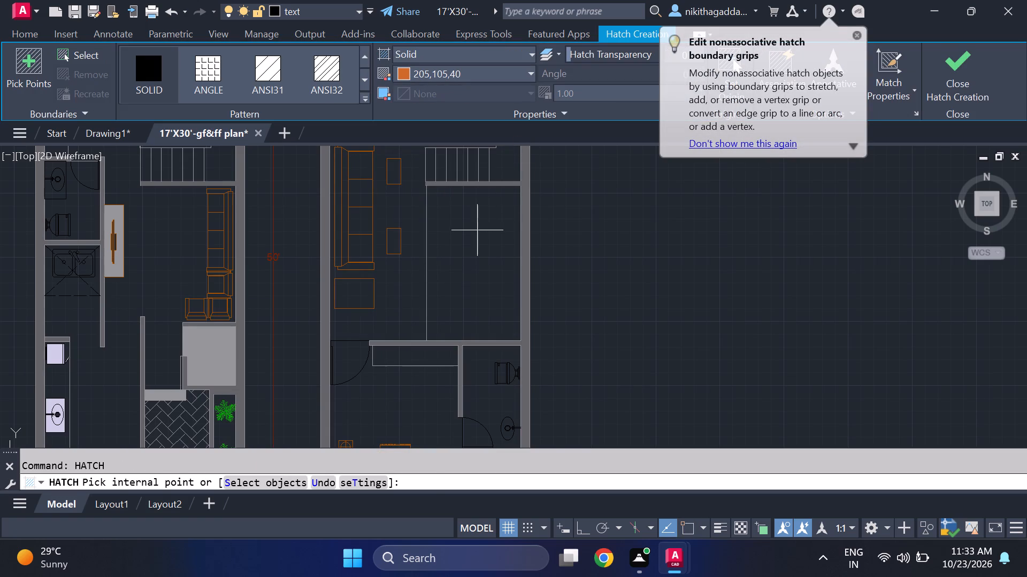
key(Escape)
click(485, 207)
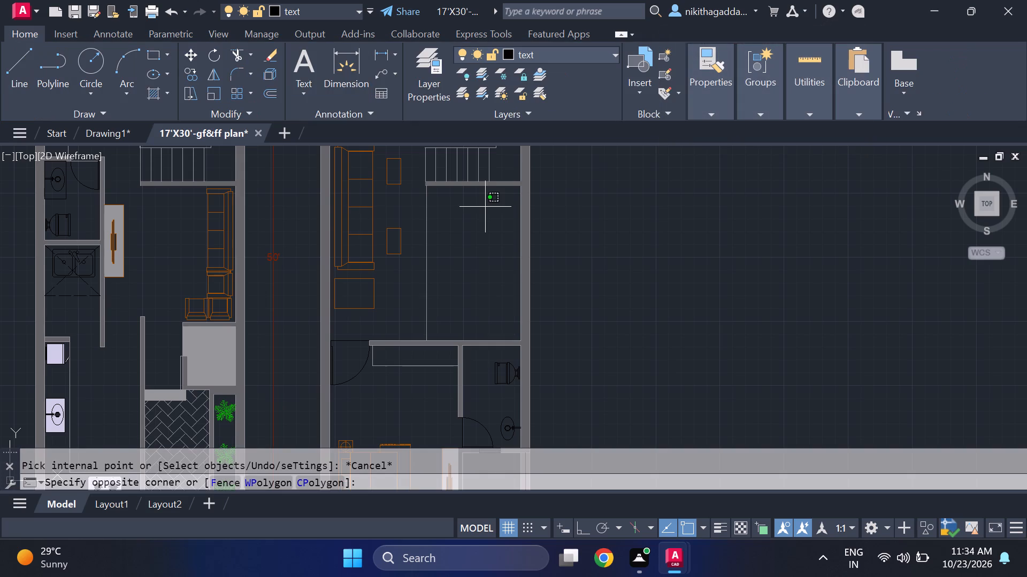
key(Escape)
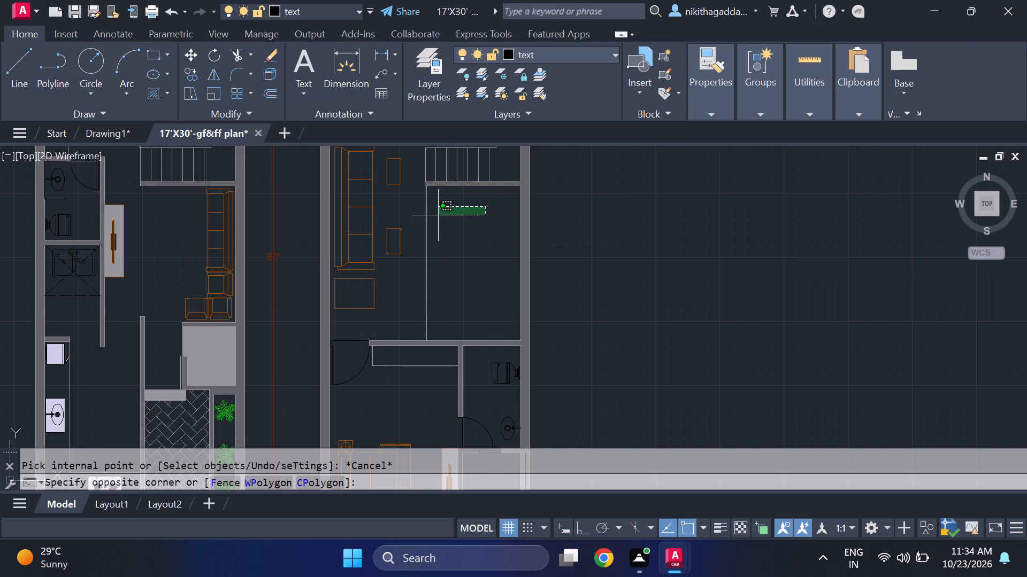
Draw wall-layer lines along the top, wall side and bottom of the open area below the second plan's staircase.
click(608, 58)
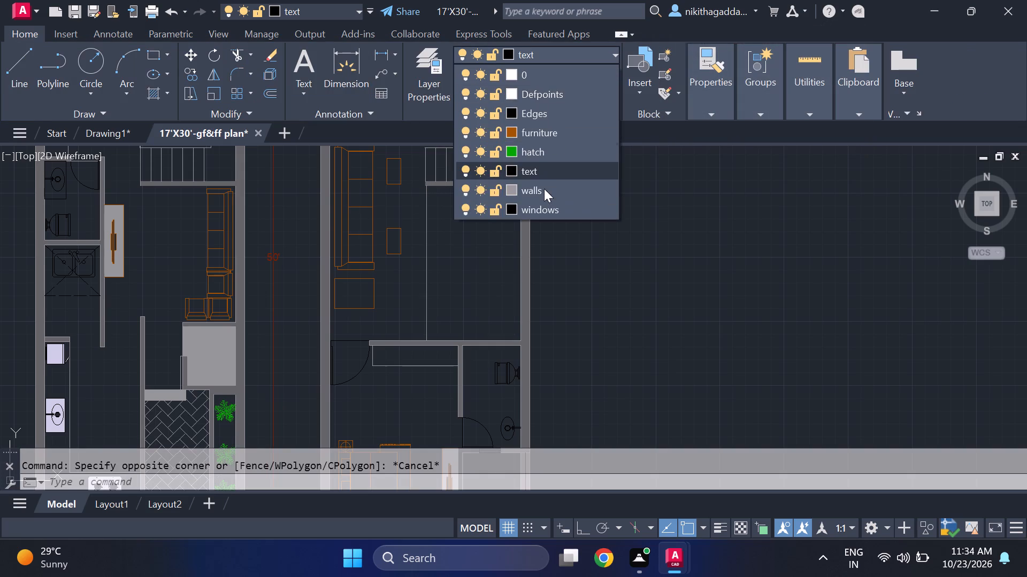
click(539, 184)
key(l)
key(Return)
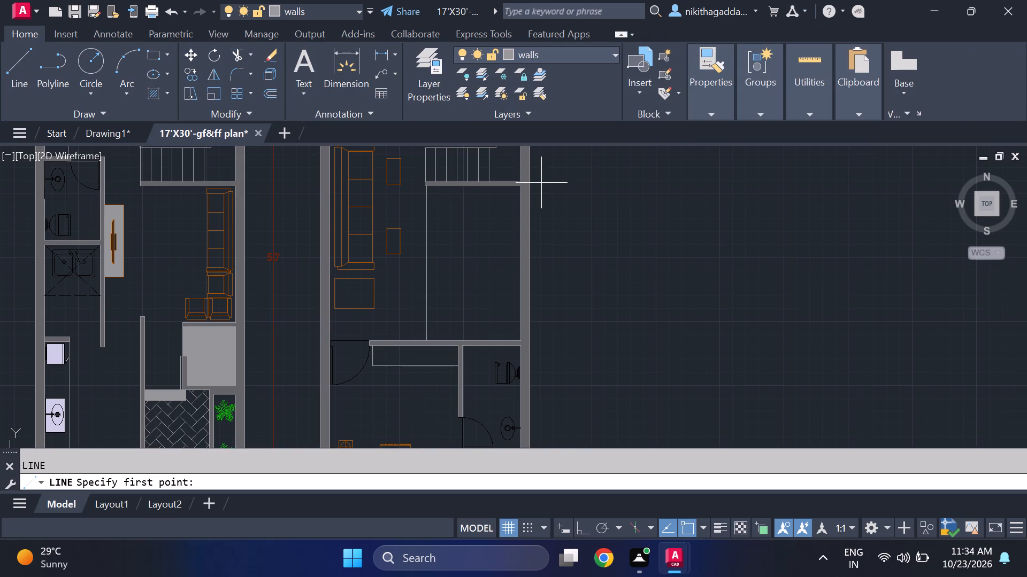
scroll(459, 190, up, 2)
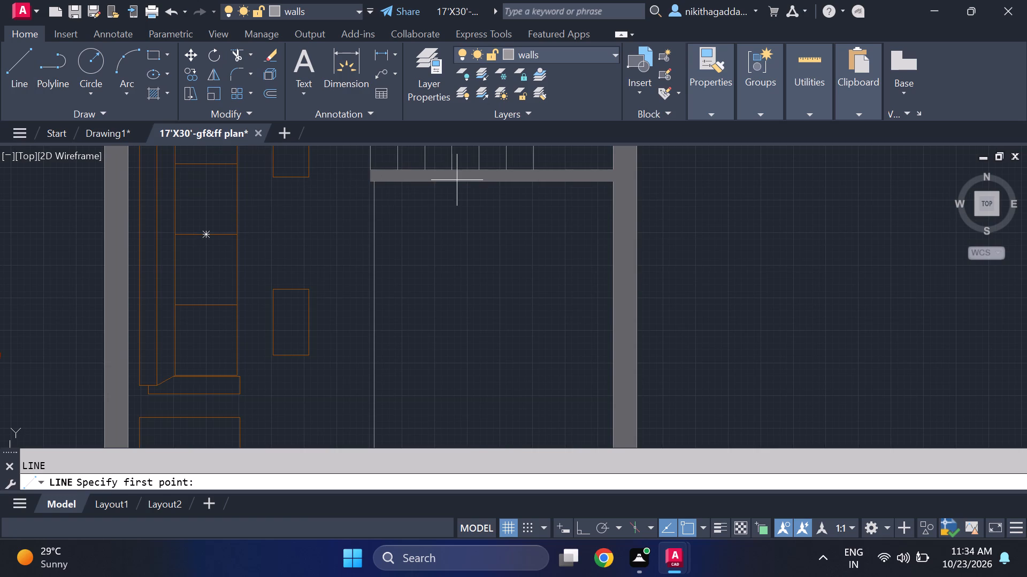
click(379, 182)
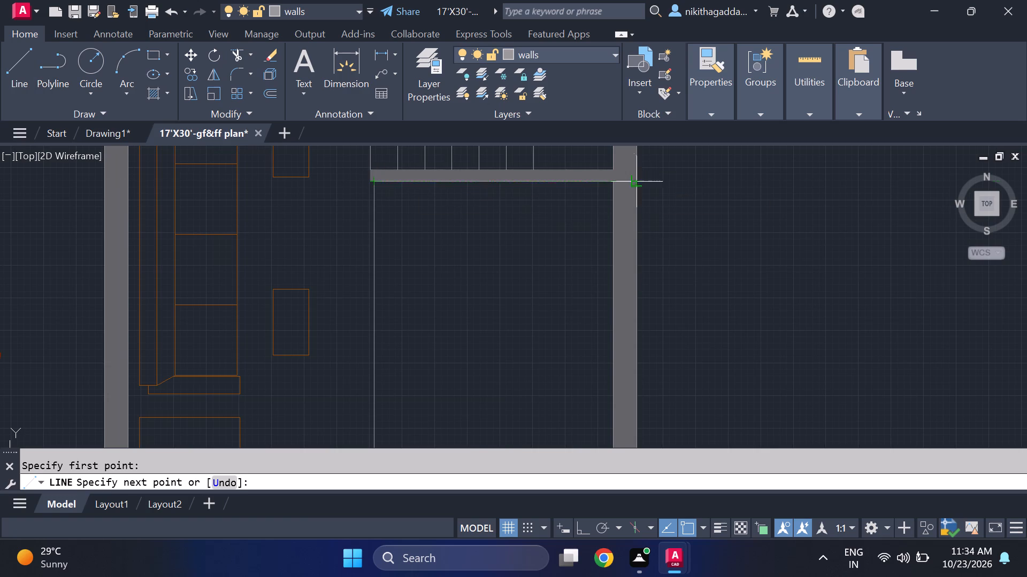
click(614, 182)
middle_drag(558, 355, 514, 246)
scroll(558, 355, up, 1)
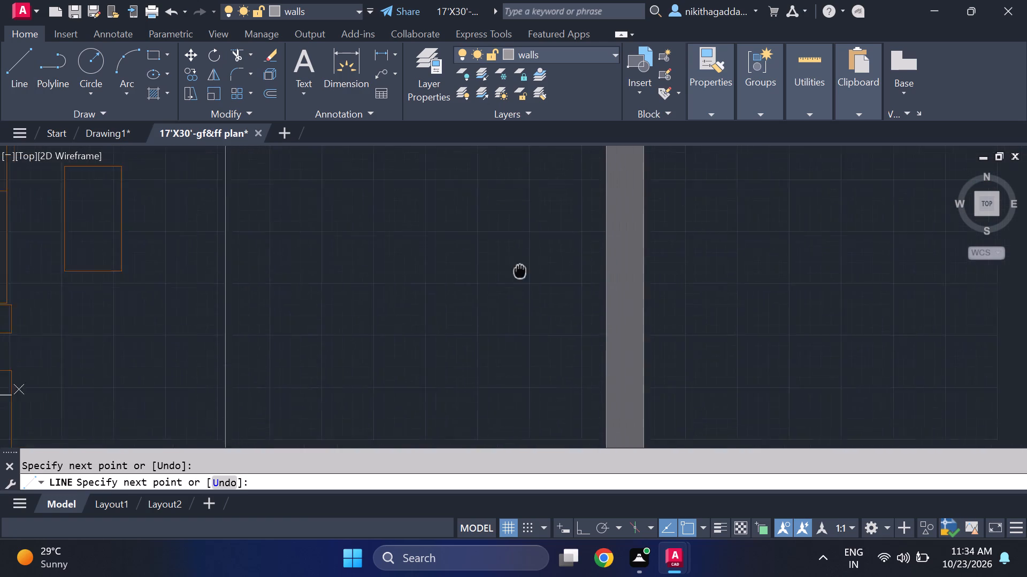
middle_drag(514, 246, 505, 217)
scroll(483, 141, down, 3)
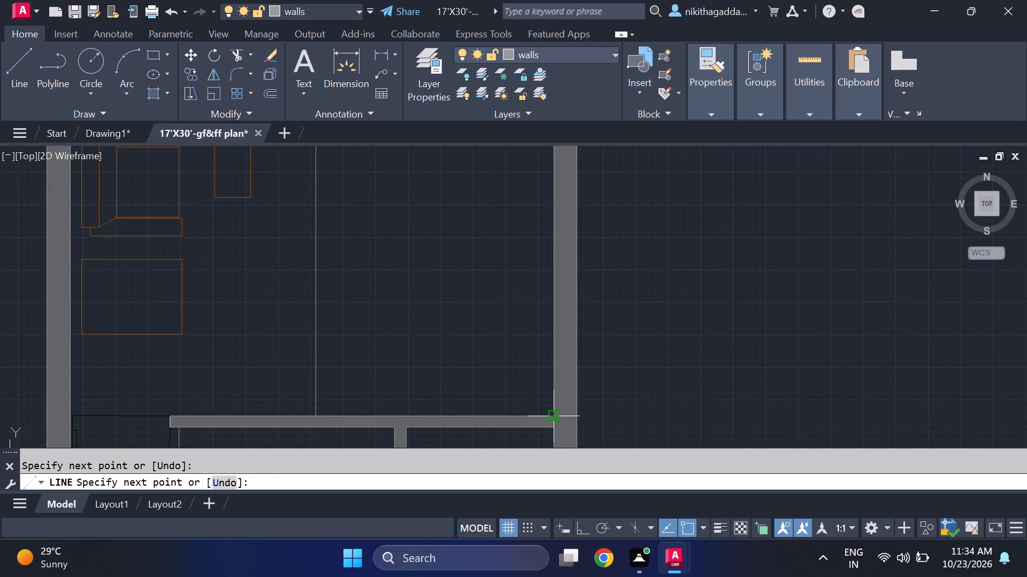
click(558, 415)
click(317, 414)
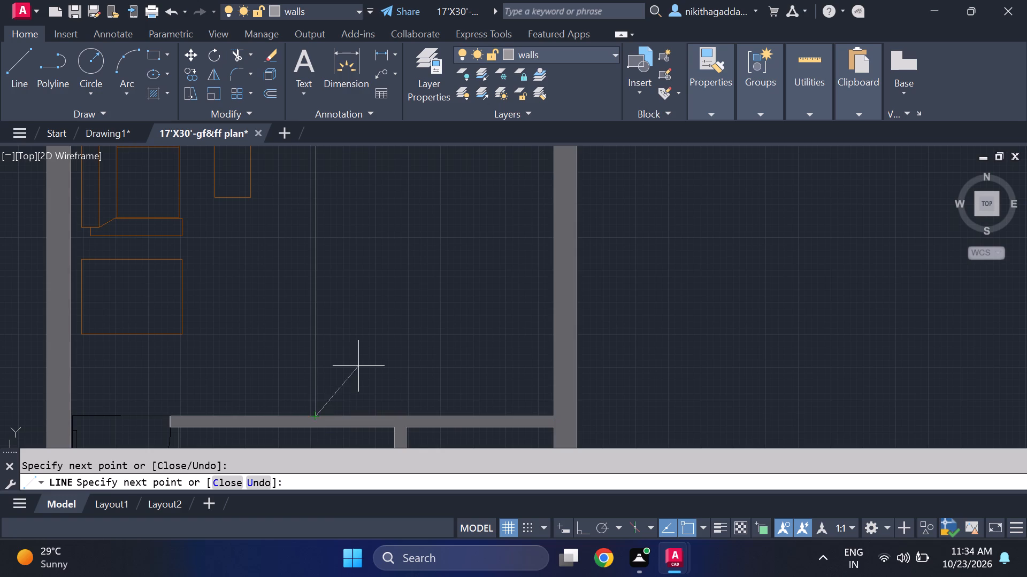
scroll(412, 291, down, 3)
key(Escape)
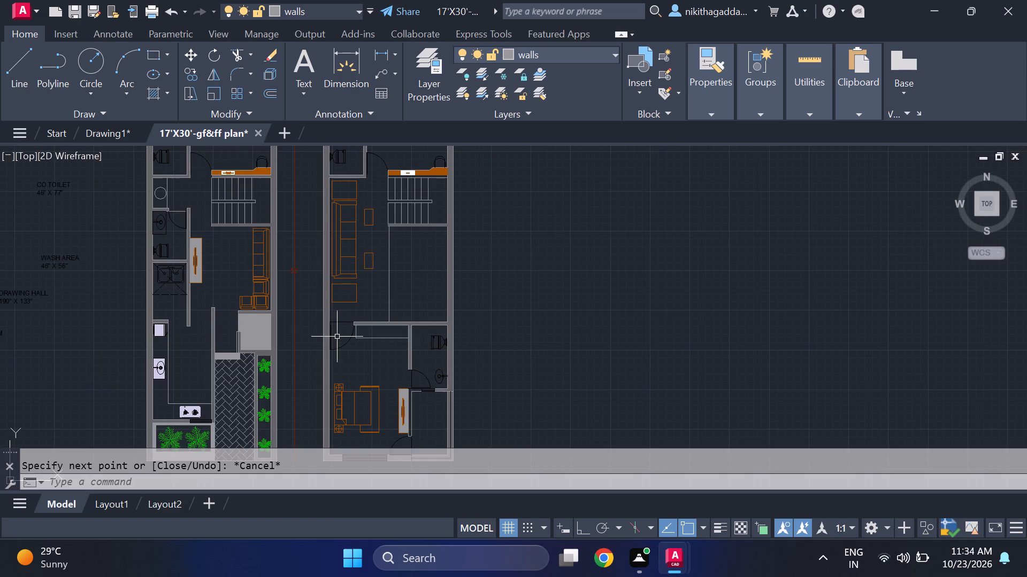
Set the current drawing colour to index colour 32.
click(563, 59)
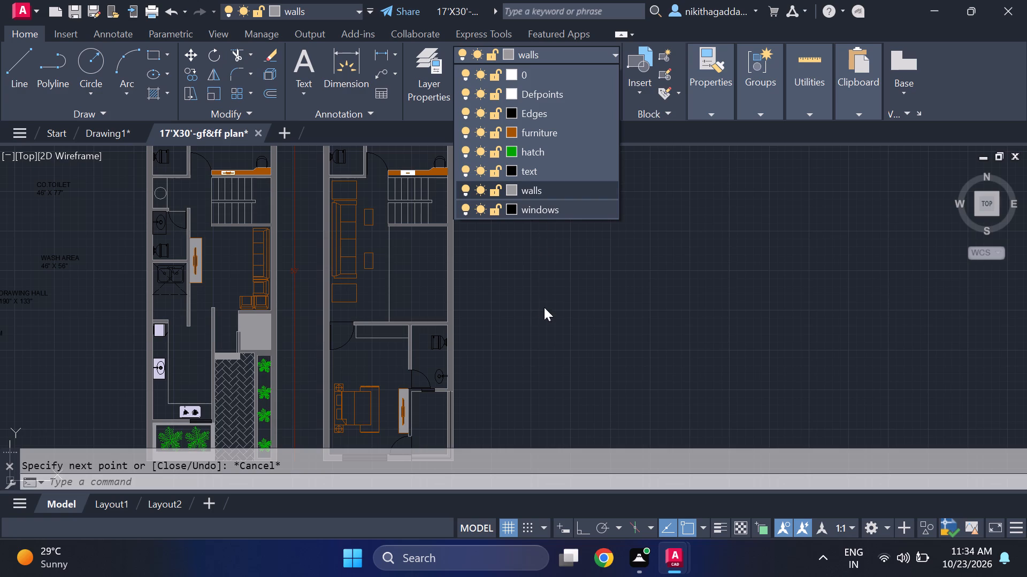
key(Escape)
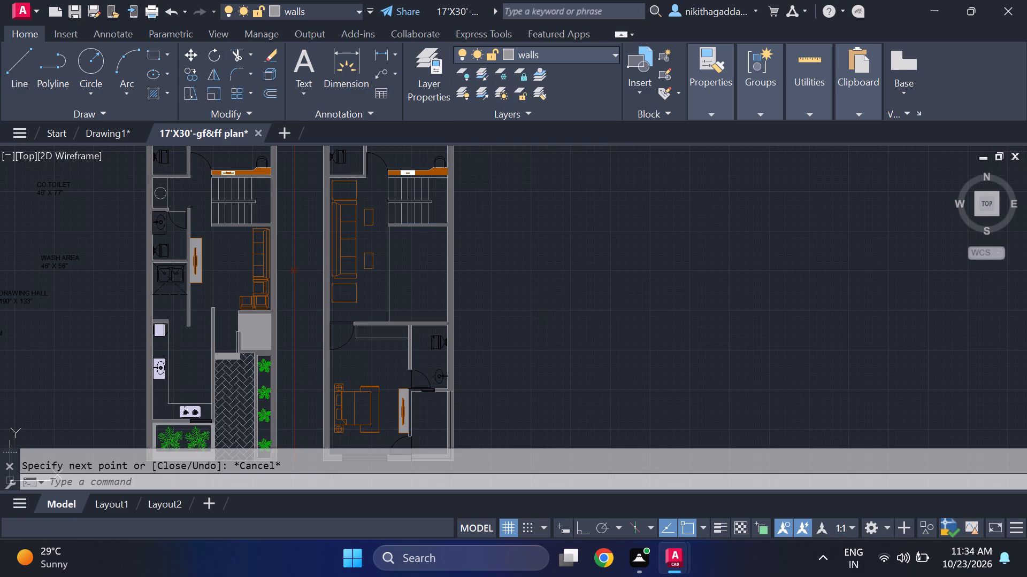
key(c)
text(OLOR)
key(Return)
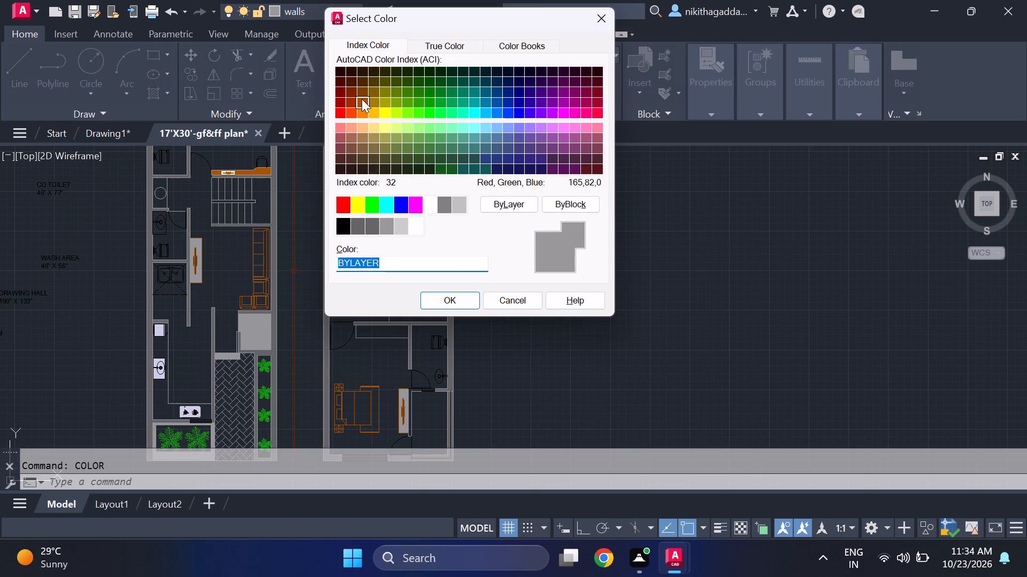
click(362, 99)
click(447, 307)
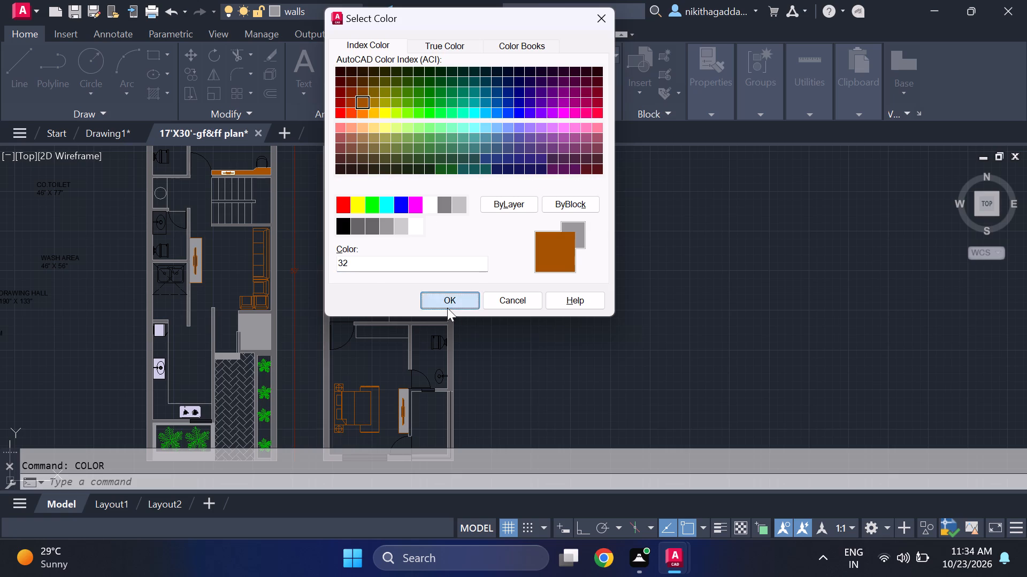
Fill the open area below the second plan's staircase with a solid hatch in colour 32.
text(HATCH)
key(Return)
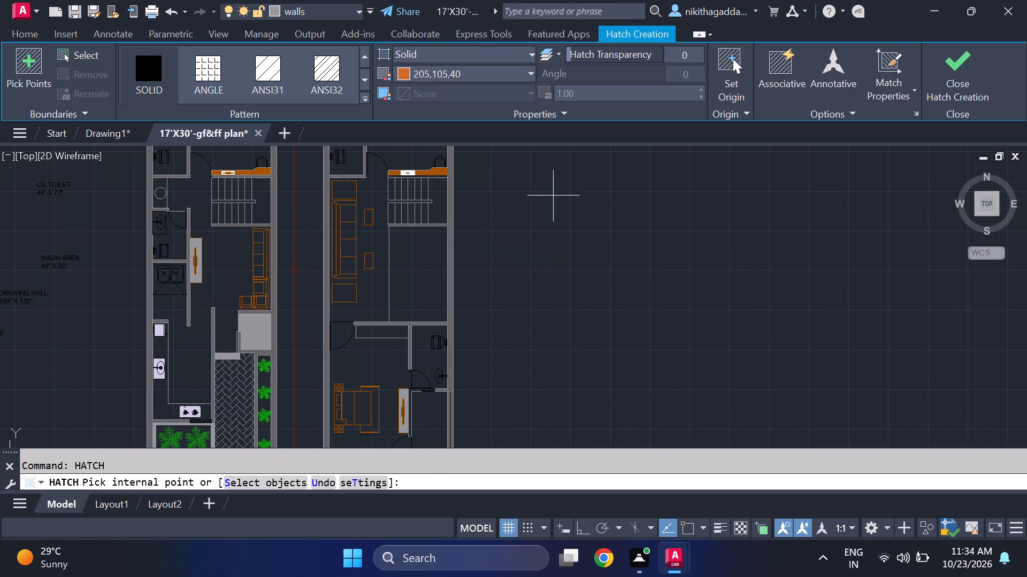
click(529, 70)
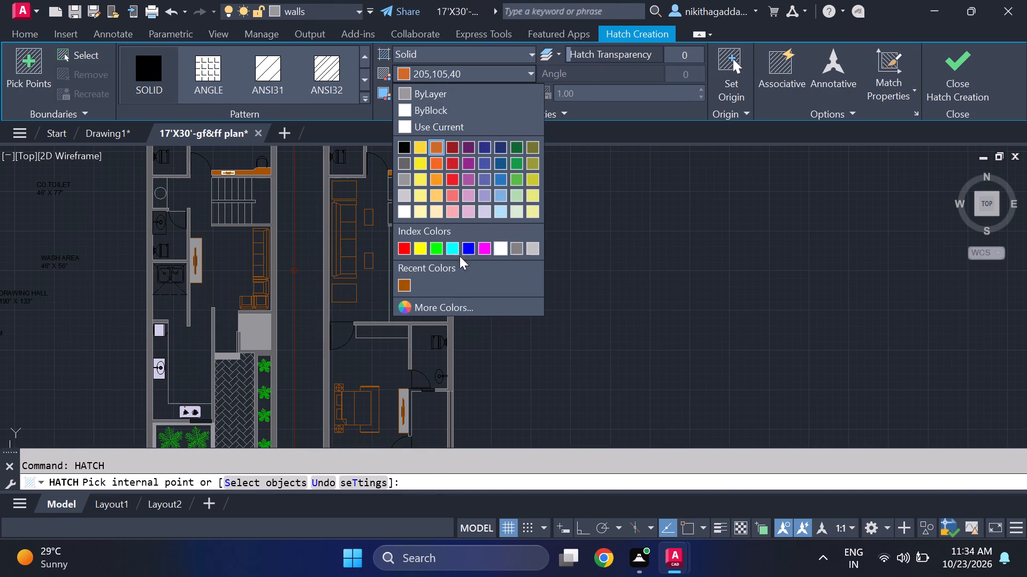
click(404, 284)
click(413, 287)
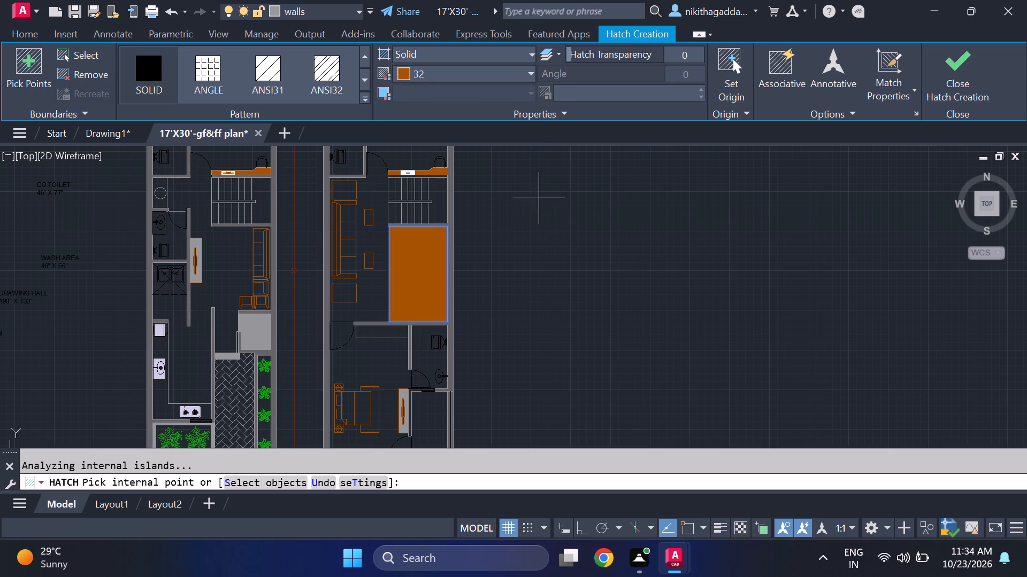
Add the same solid fill to the rectangles at both ends of the second plan's sofa and the two small tables facing it.
middle_drag(582, 282, 582, 283)
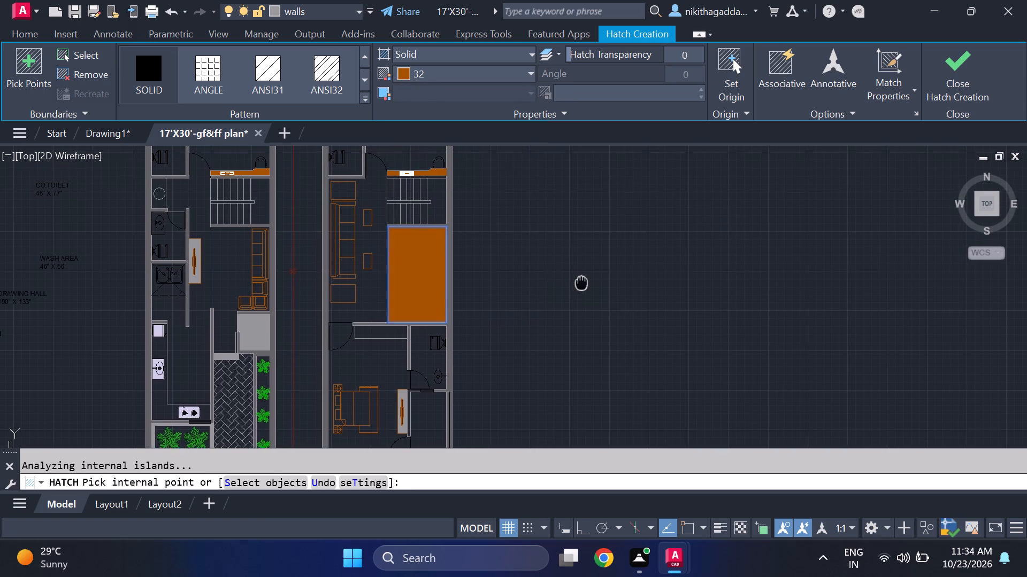
middle_drag(582, 283, 618, 299)
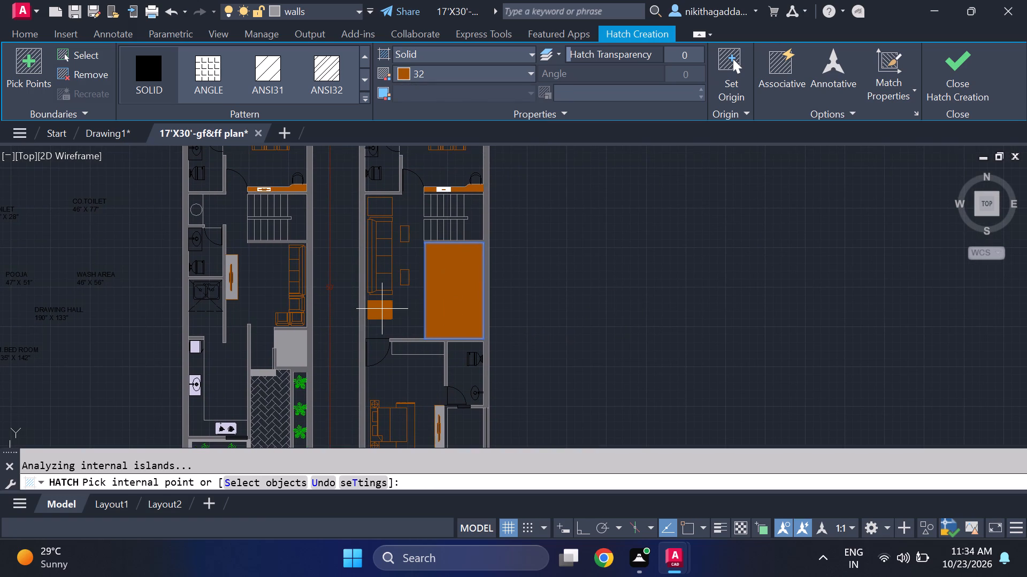
click(385, 313)
click(382, 203)
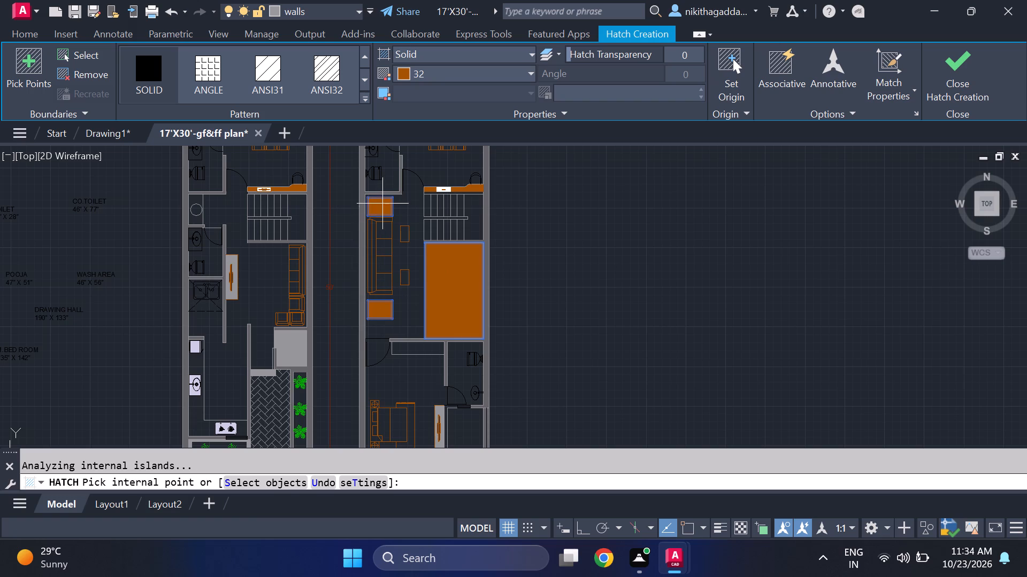
click(404, 275)
click(403, 232)
Fill the two bedside tables around their lamps in the second plan's lower bedroom with the colour 32 hatch.
middle_drag(631, 323, 618, 293)
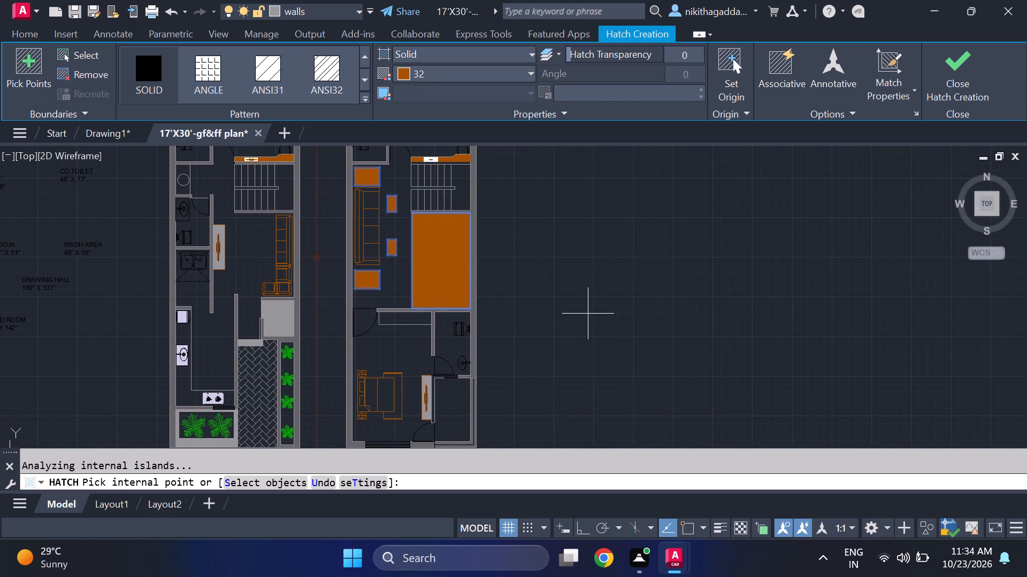
middle_drag(589, 316, 607, 241)
scroll(383, 331, up, 3)
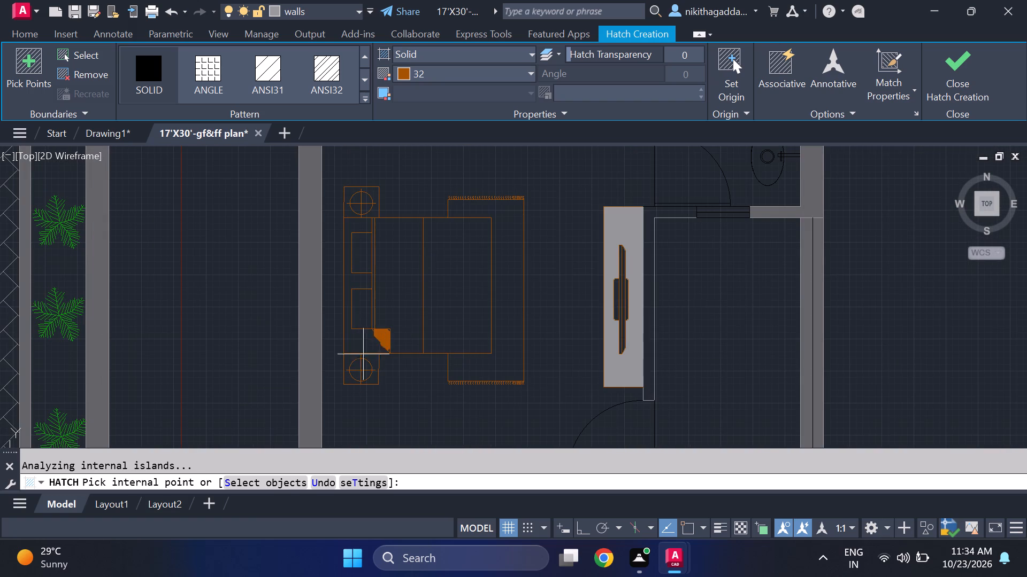
click(351, 358)
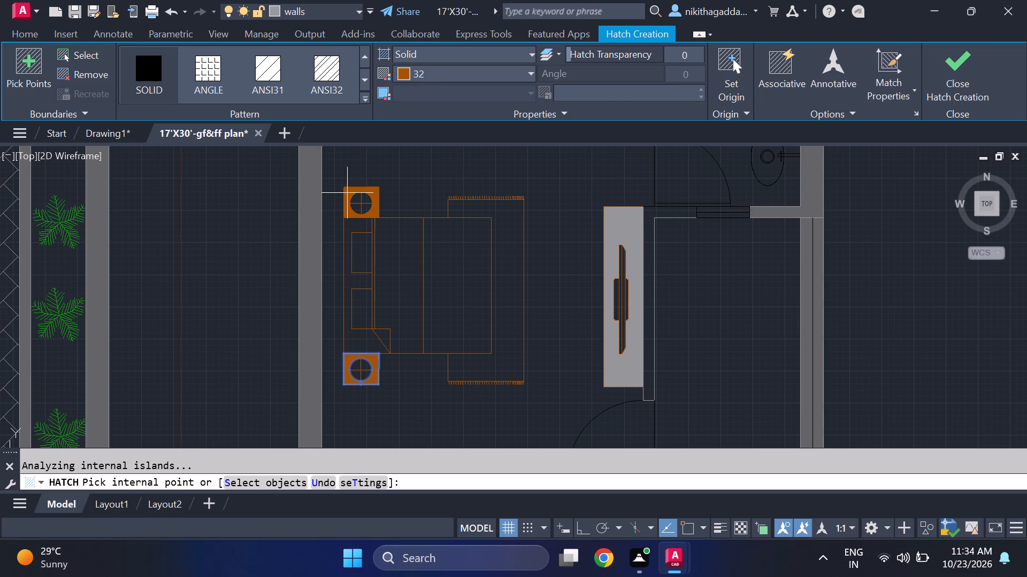
click(347, 193)
Fill both bedside tables around their lamps in the second plan's upper bedroom with the same solid hatch.
scroll(405, 212, down, 3)
middle_drag(443, 197, 511, 387)
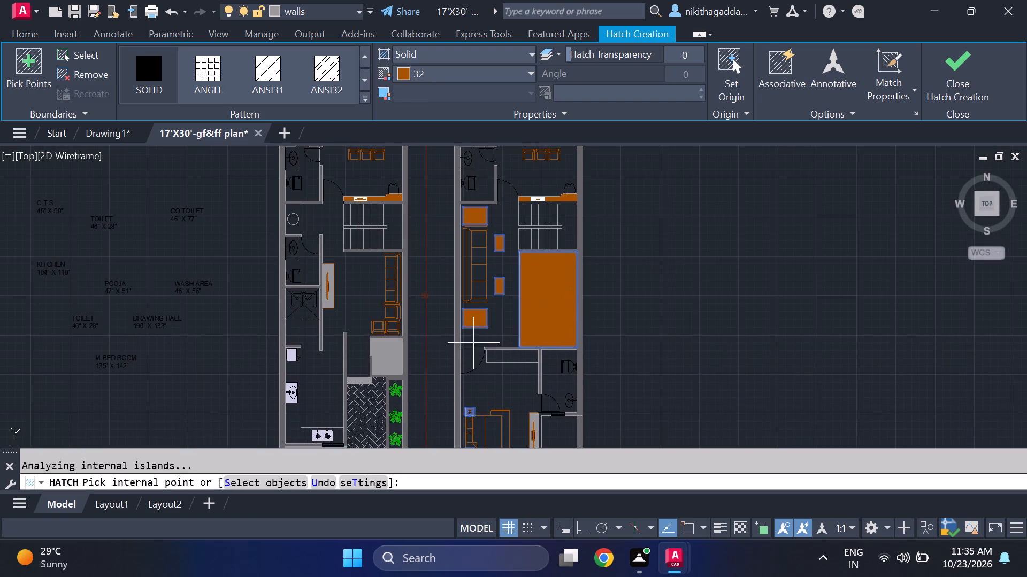
middle_drag(496, 224, 458, 401)
scroll(493, 274, up, 4)
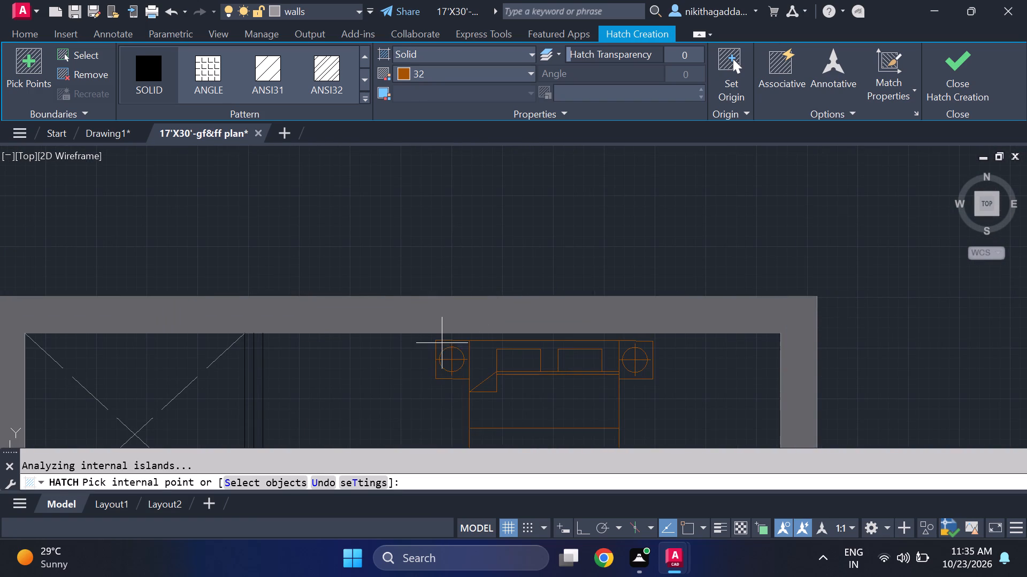
click(442, 342)
click(646, 347)
Fill both bedside tables in the first plan's upper bedroom with the same hatch and finish the hatching.
scroll(465, 345, down, 2)
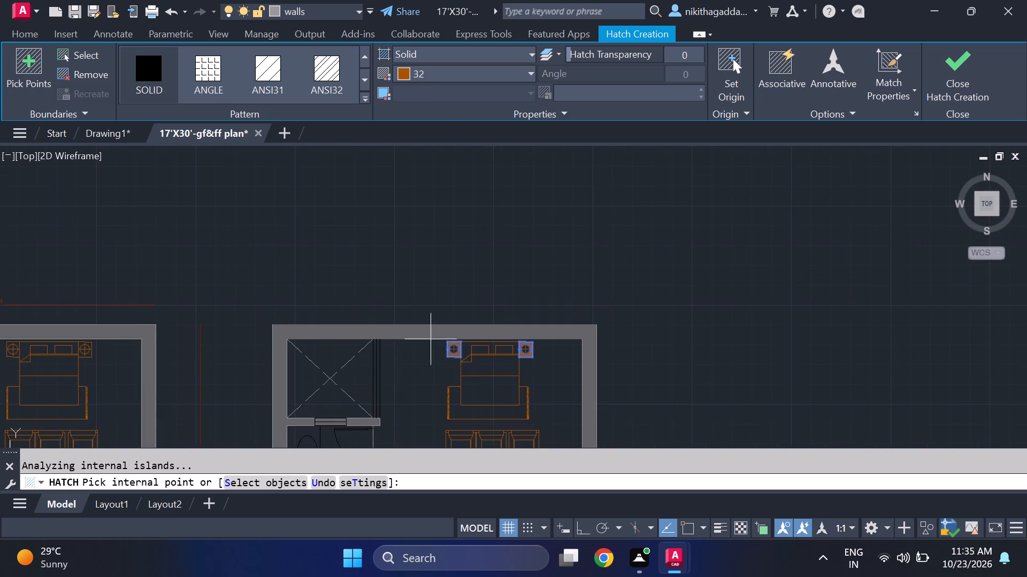
middle_drag(225, 379, 508, 314)
scroll(295, 284, up, 3)
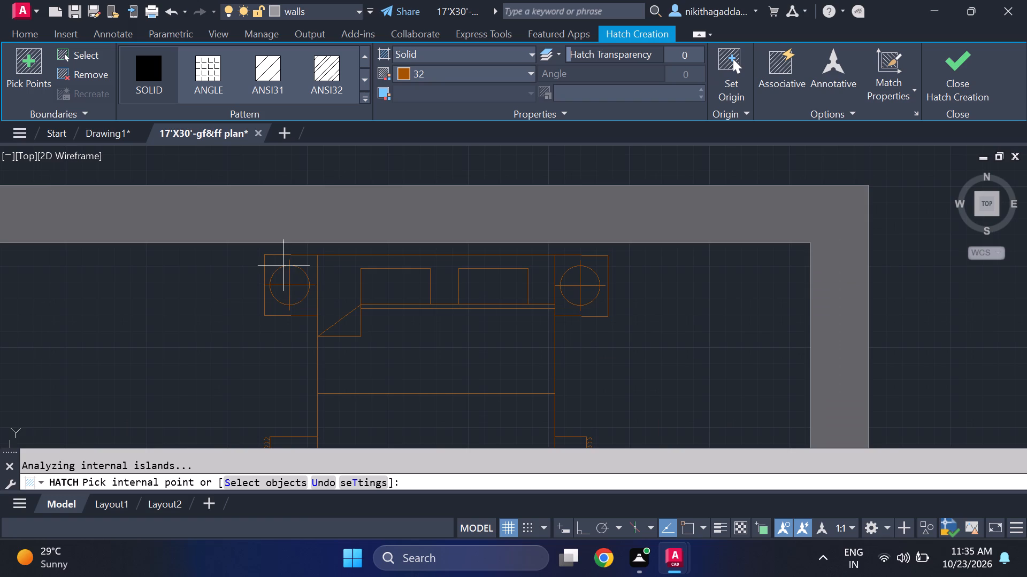
click(280, 261)
click(577, 260)
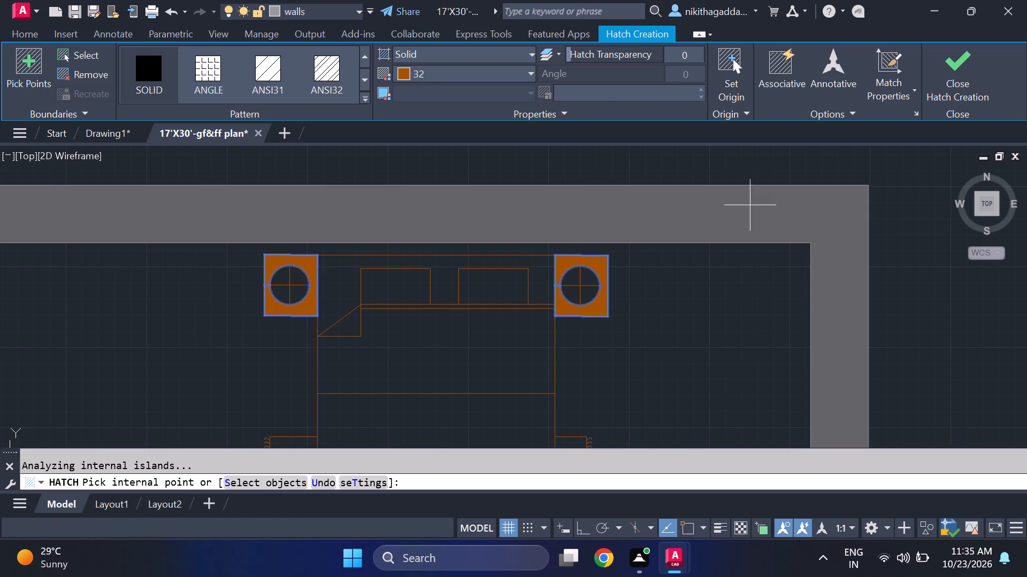
click(929, 73)
Look over the hatched furniture and the remaining rooms in both floor plans.
scroll(471, 288, down, 6)
scroll(470, 367, up, 1)
middle_drag(471, 369, 434, 294)
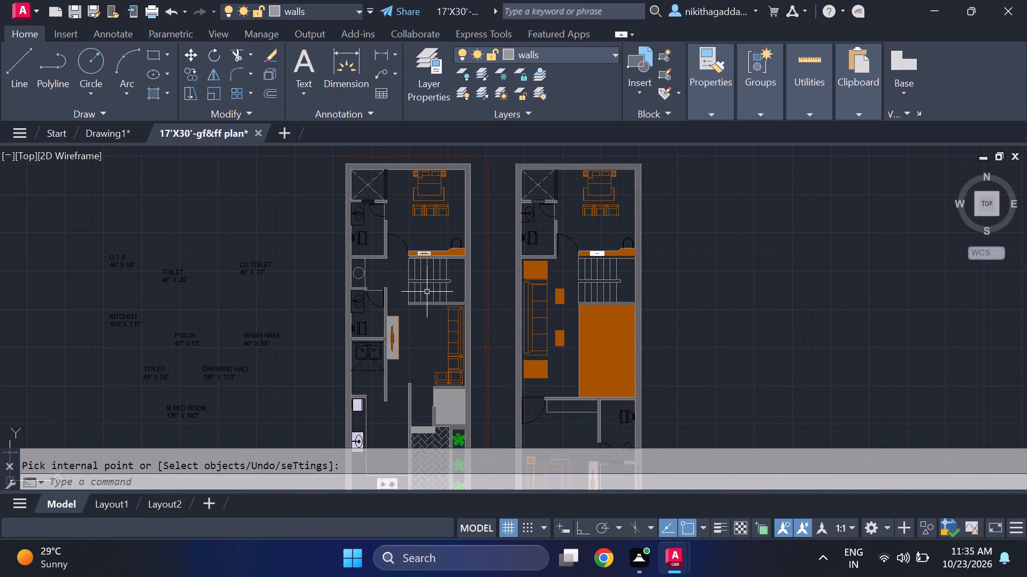
scroll(515, 262, up, 1)
middle_drag(529, 280, 450, 225)
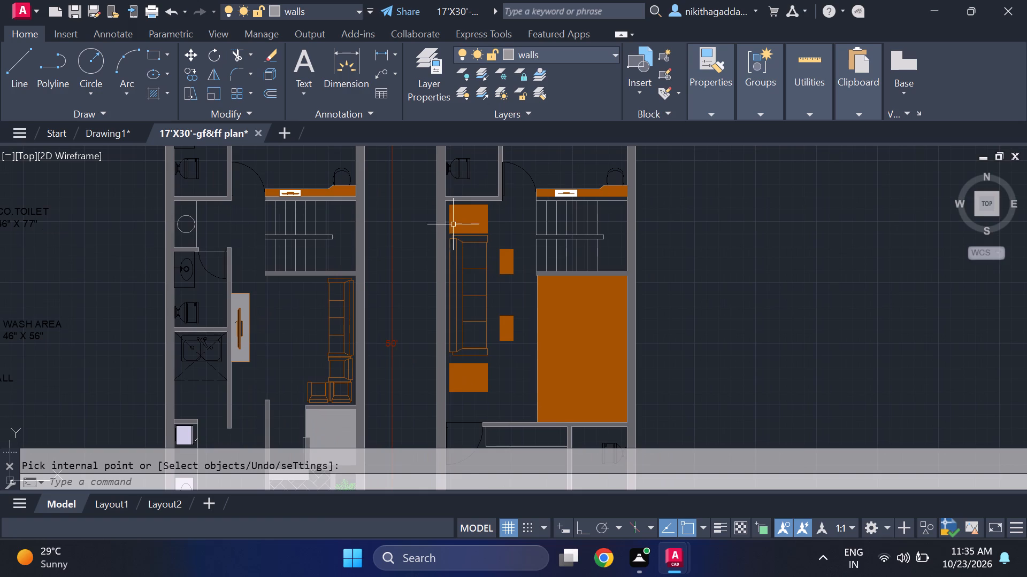
scroll(543, 324, down, 1)
middle_drag(389, 367, 382, 363)
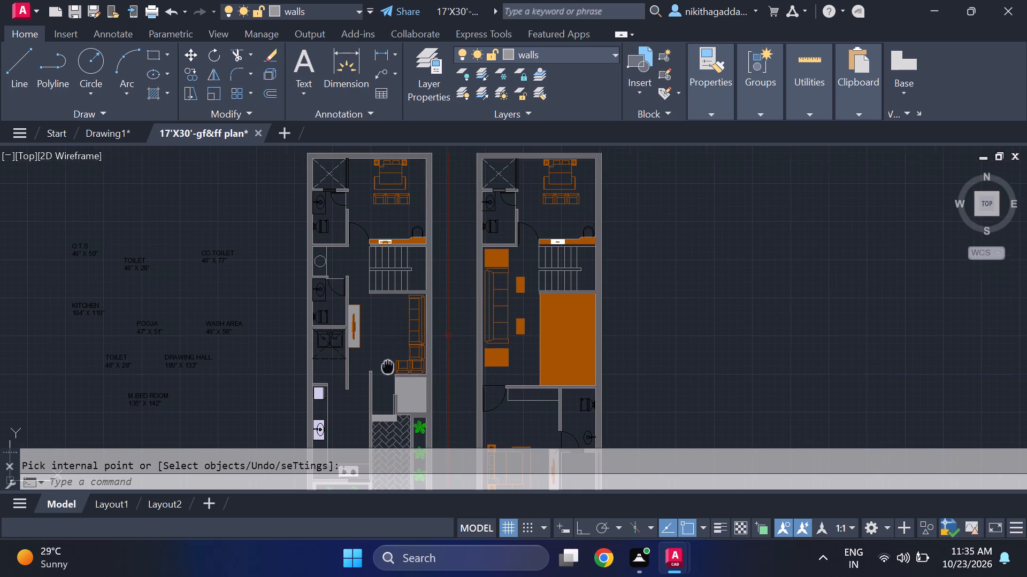
middle_drag(382, 363, 373, 339)
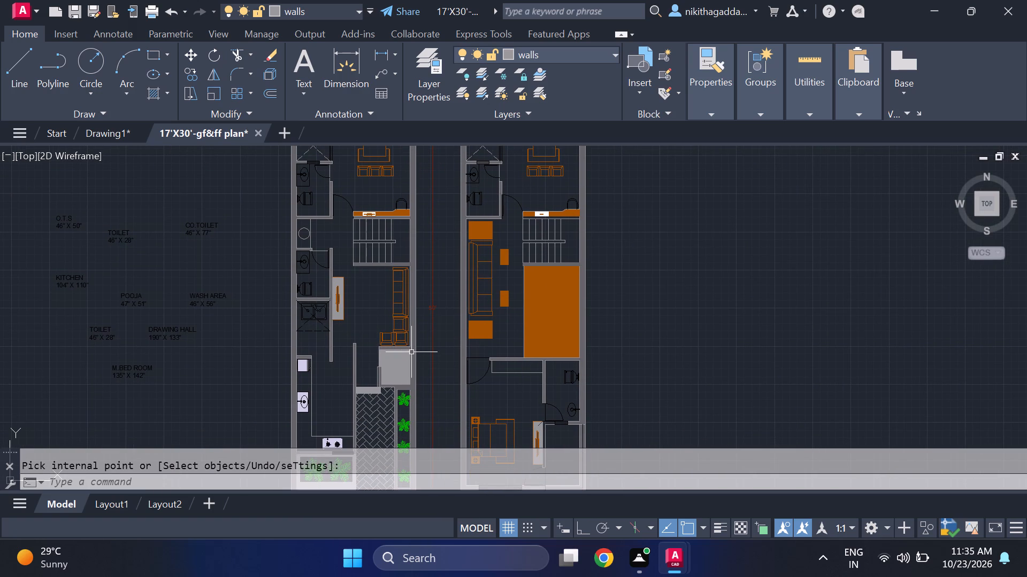
scroll(415, 355, up, 2)
scroll(416, 355, down, 5)
scroll(428, 366, up, 4)
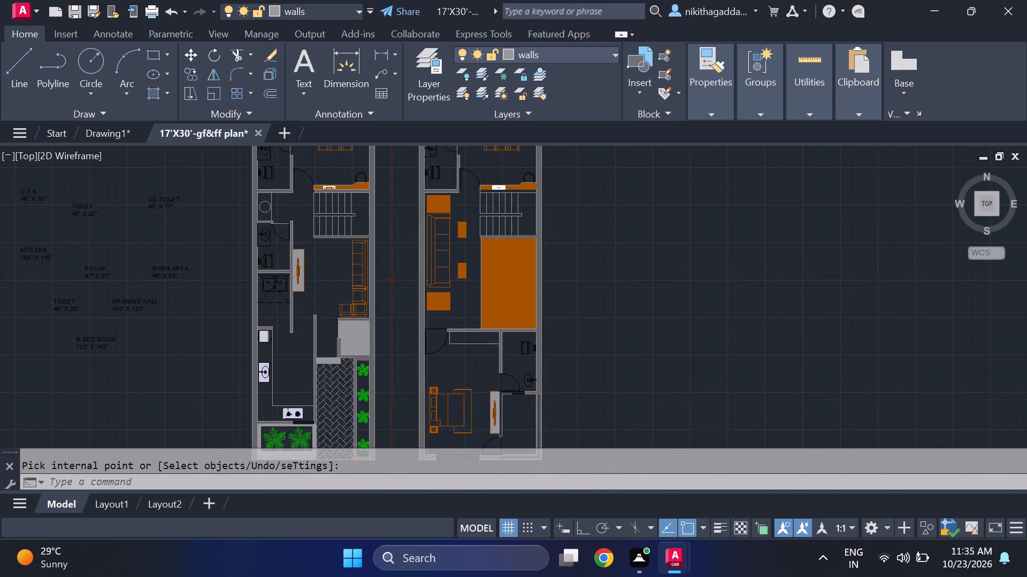
middle_drag(424, 362, 385, 330)
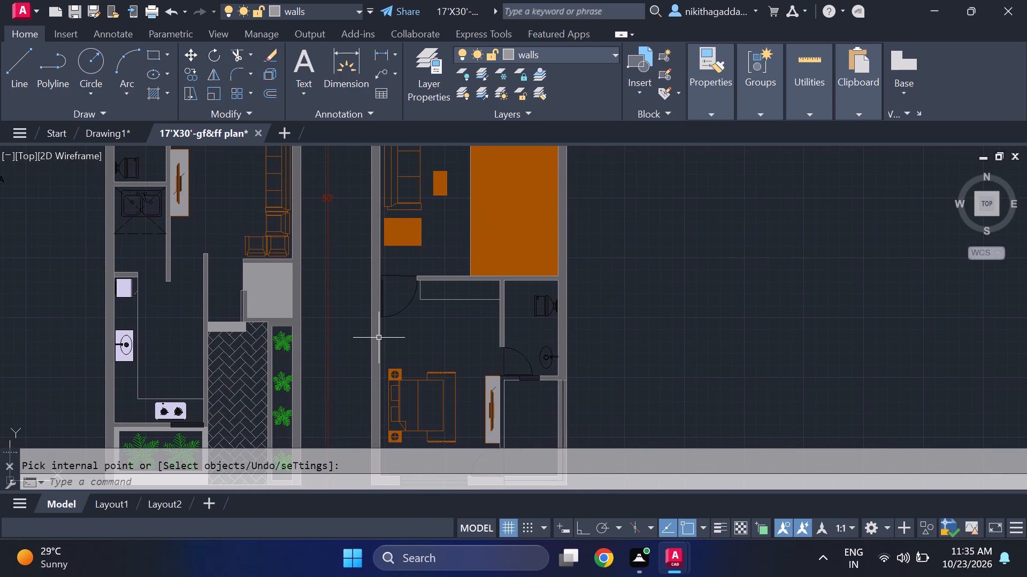
middle_drag(380, 345, 336, 280)
middle_drag(336, 281, 337, 283)
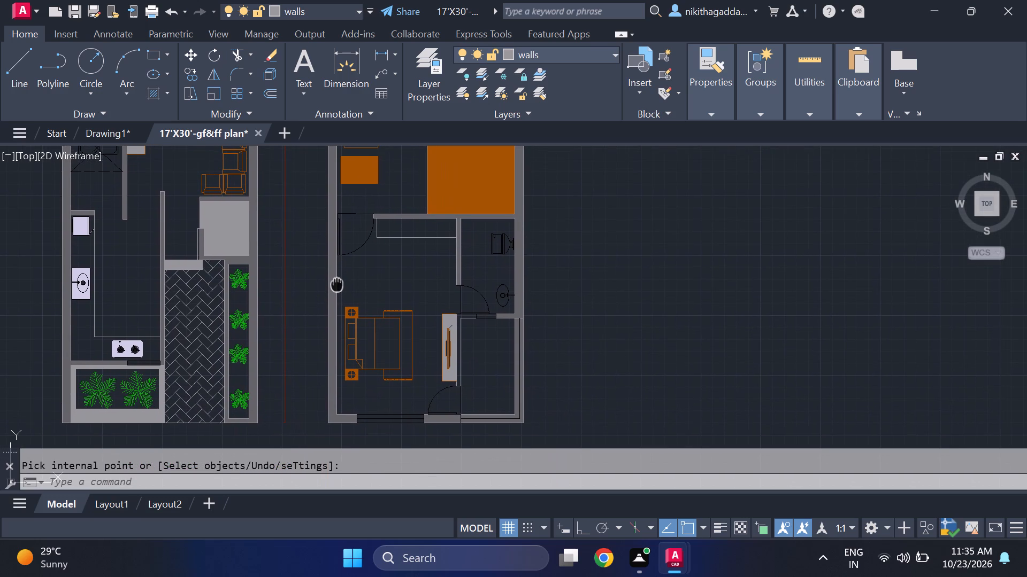
Look over both floor plans from the lower bedrooms up to the staircases for areas still without a fill.
middle_drag(337, 283, 351, 315)
middle_click(351, 315)
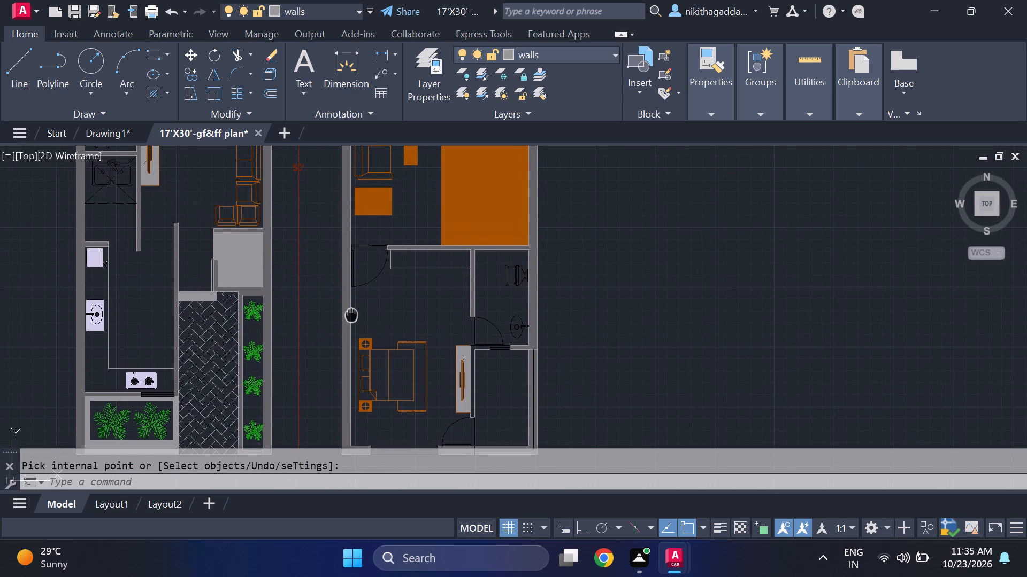
scroll(369, 302, down, 2)
middle_drag(348, 280, 385, 399)
scroll(347, 280, up, 1)
middle_click(385, 399)
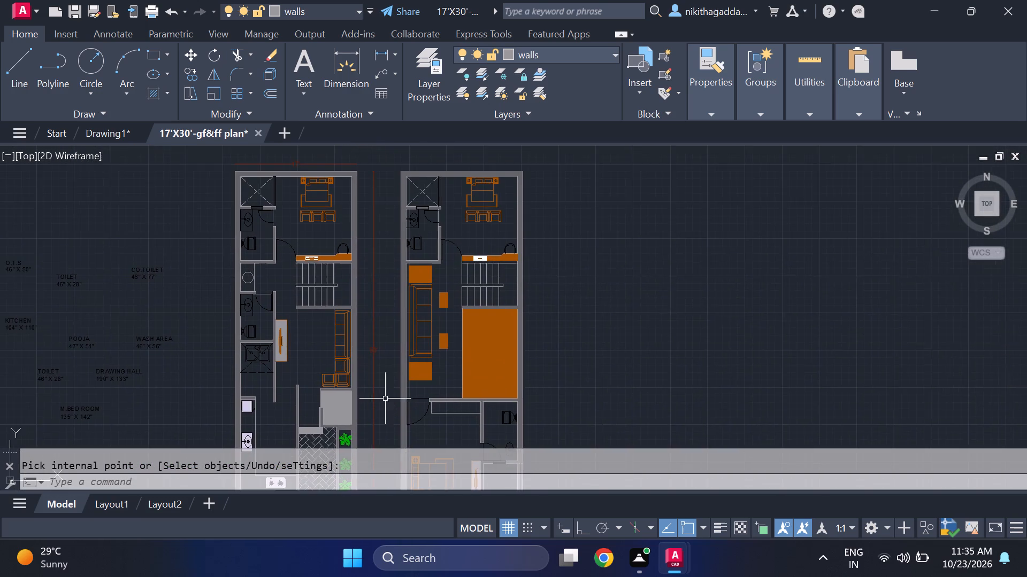
middle_click(385, 399)
middle_drag(476, 358, 401, 340)
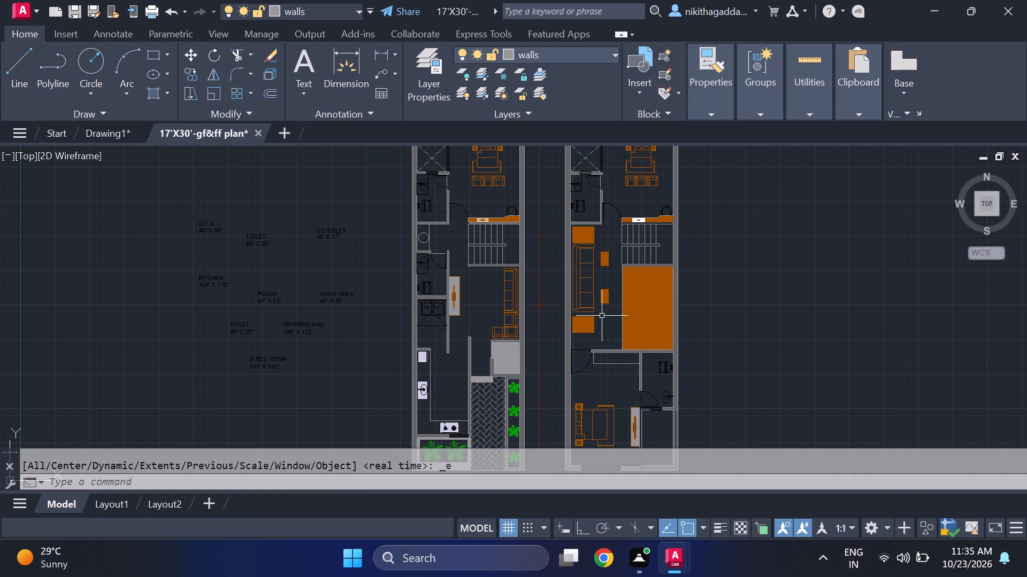
scroll(612, 344, up, 2)
scroll(612, 345, down, 2)
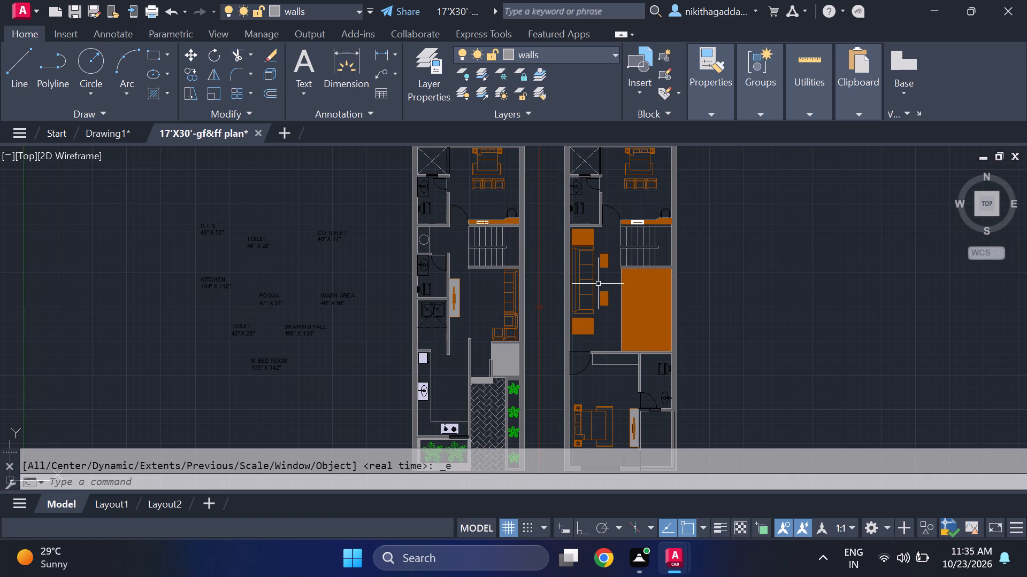
Fill the narrow divider between the stair flights in the first plan with a solid hatch in colour 0,0,0.
key(h)
text(ATC)
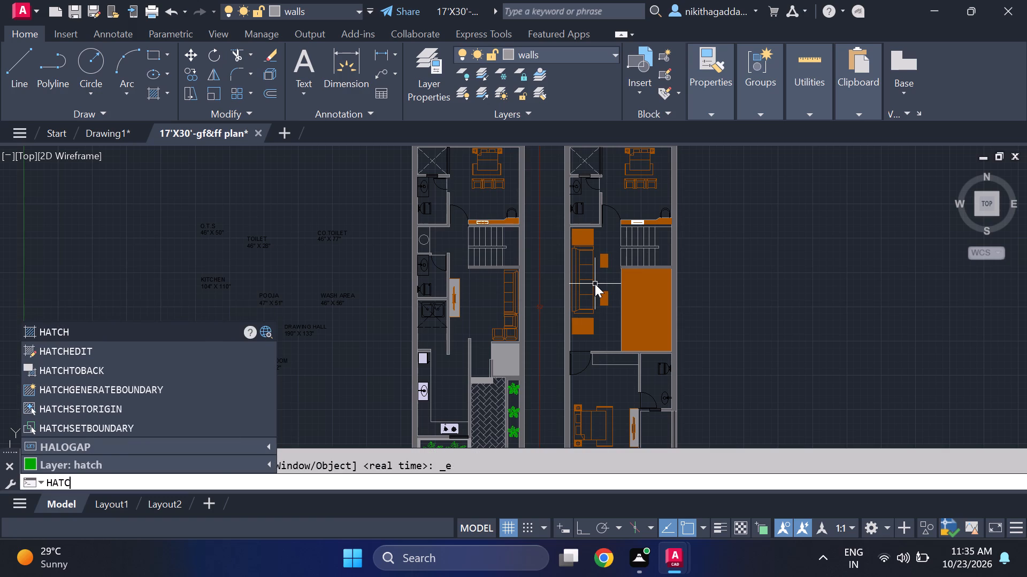
key(h)
key(Return)
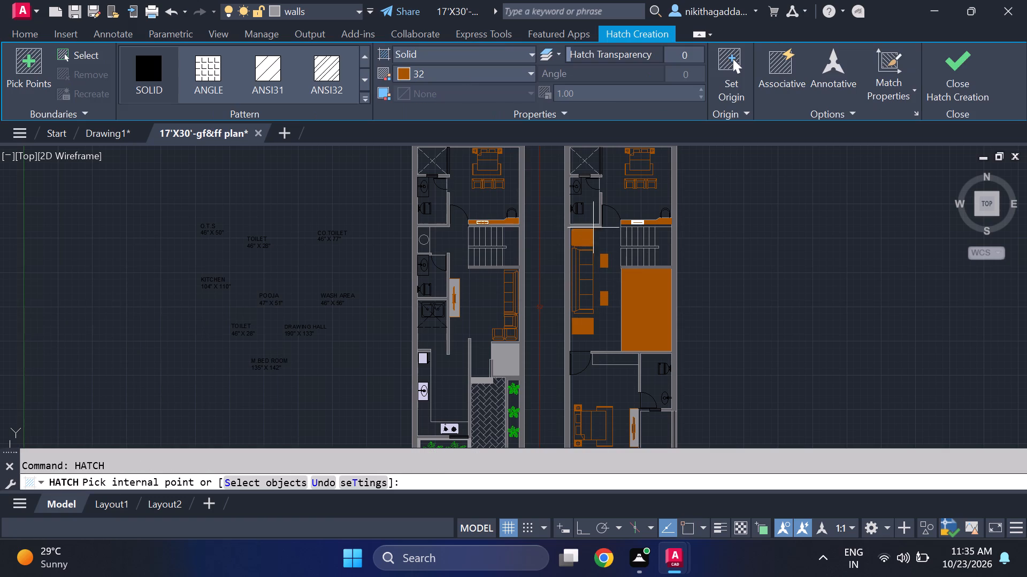
click(523, 70)
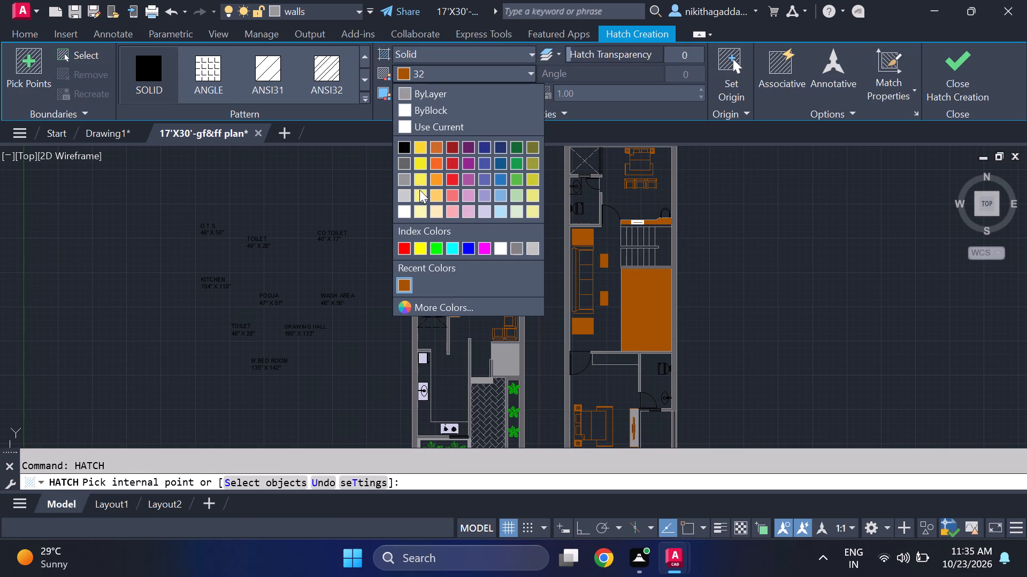
click(406, 151)
scroll(490, 225, up, 2)
click(489, 280)
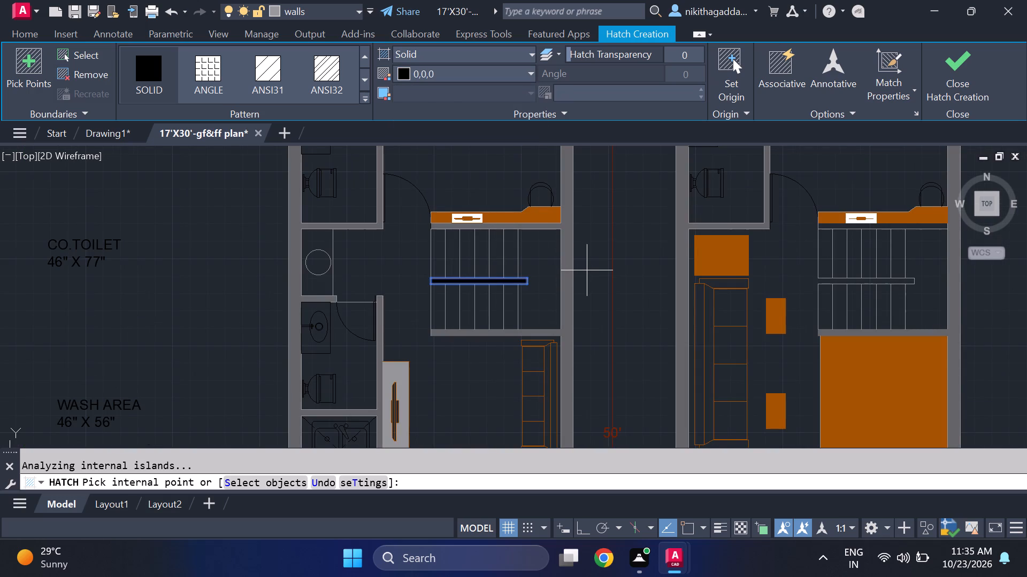
key(Escape)
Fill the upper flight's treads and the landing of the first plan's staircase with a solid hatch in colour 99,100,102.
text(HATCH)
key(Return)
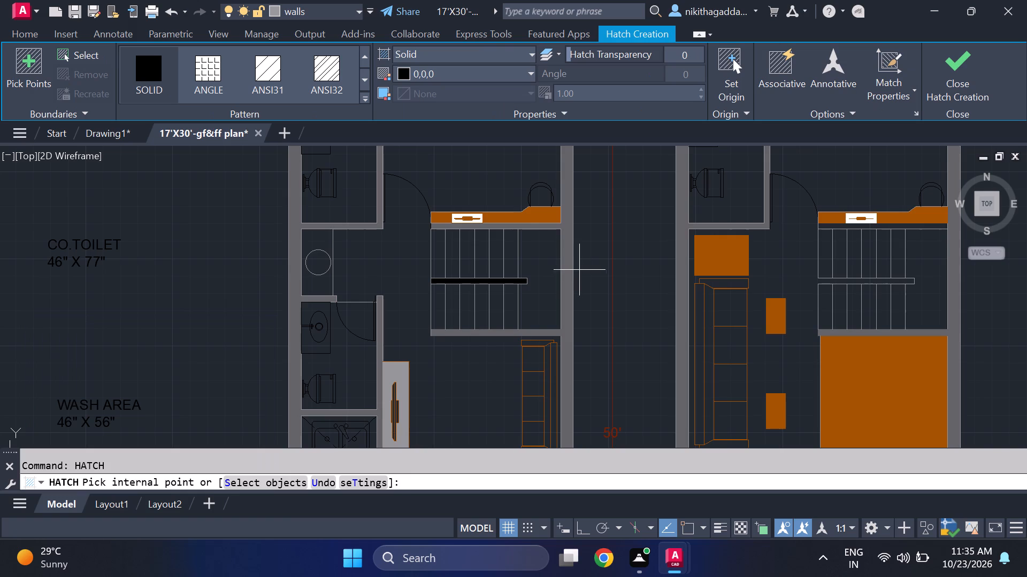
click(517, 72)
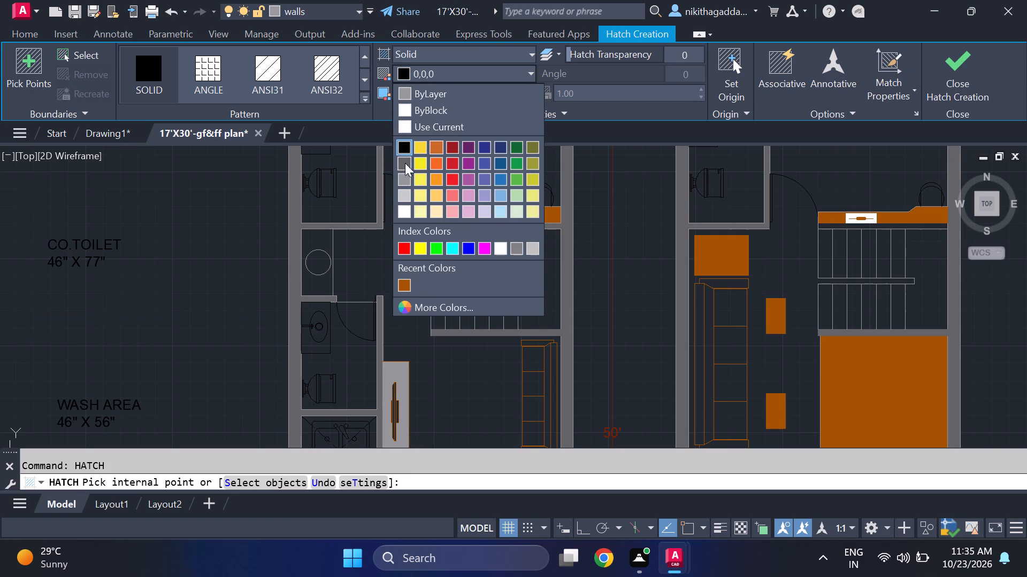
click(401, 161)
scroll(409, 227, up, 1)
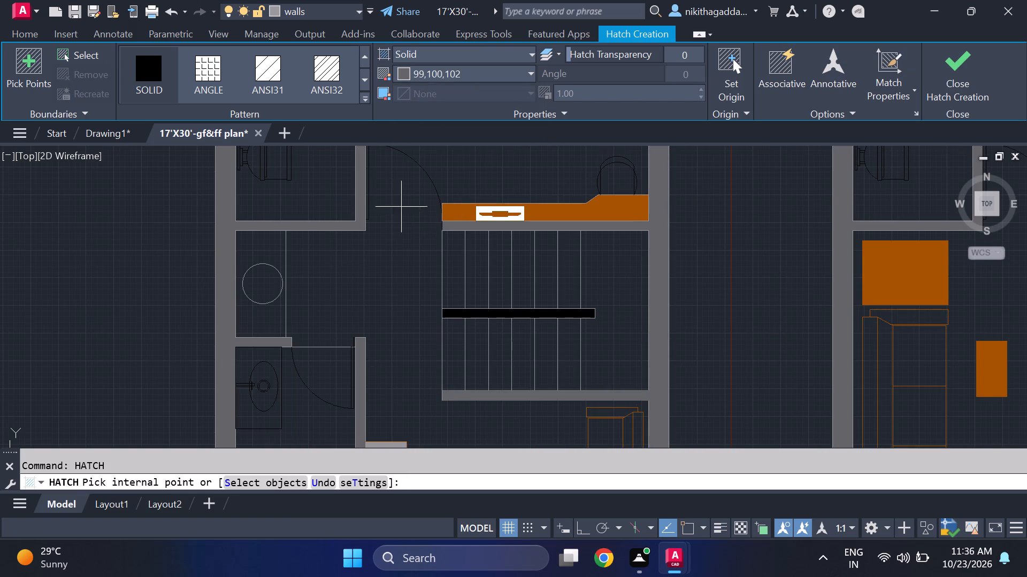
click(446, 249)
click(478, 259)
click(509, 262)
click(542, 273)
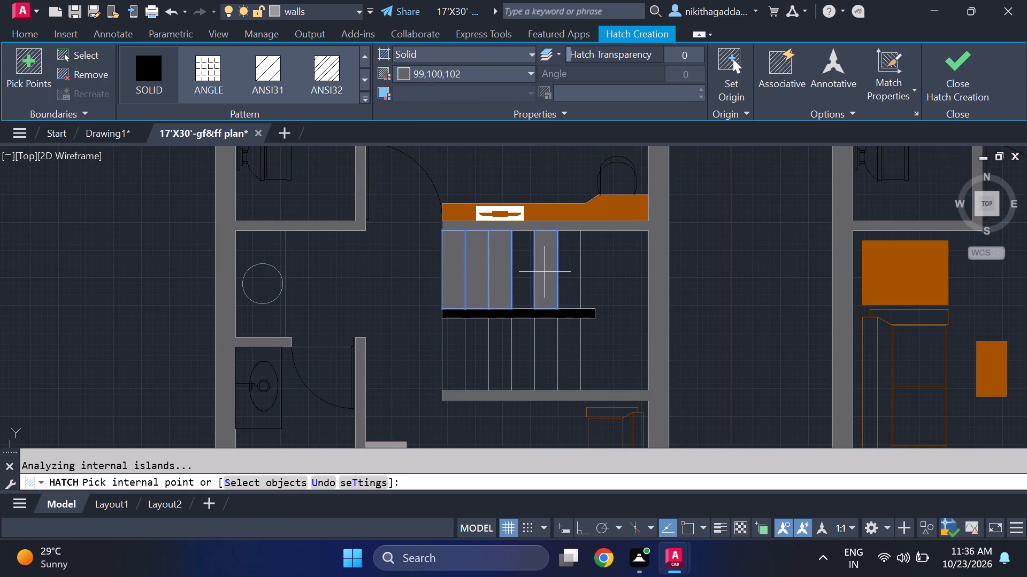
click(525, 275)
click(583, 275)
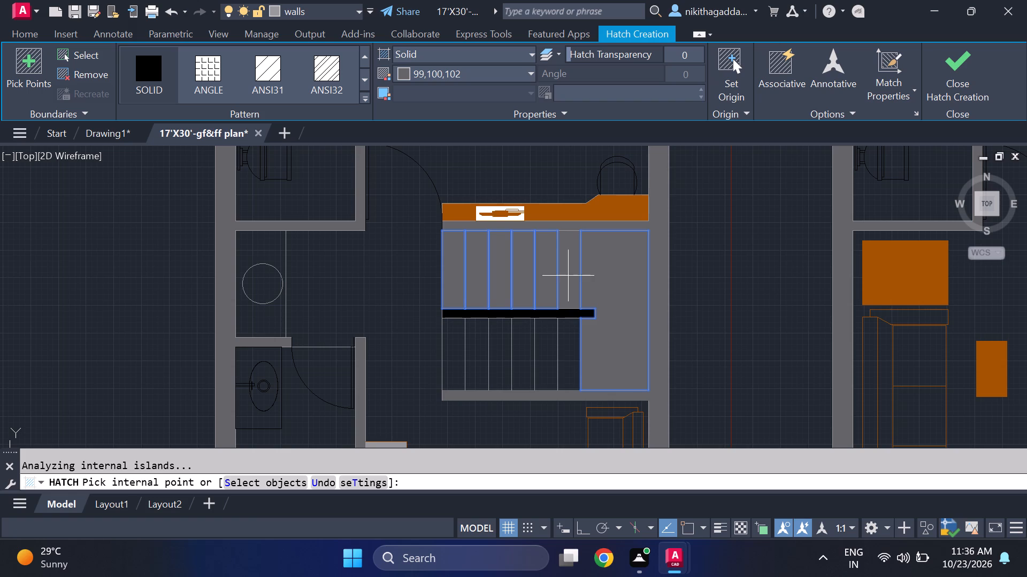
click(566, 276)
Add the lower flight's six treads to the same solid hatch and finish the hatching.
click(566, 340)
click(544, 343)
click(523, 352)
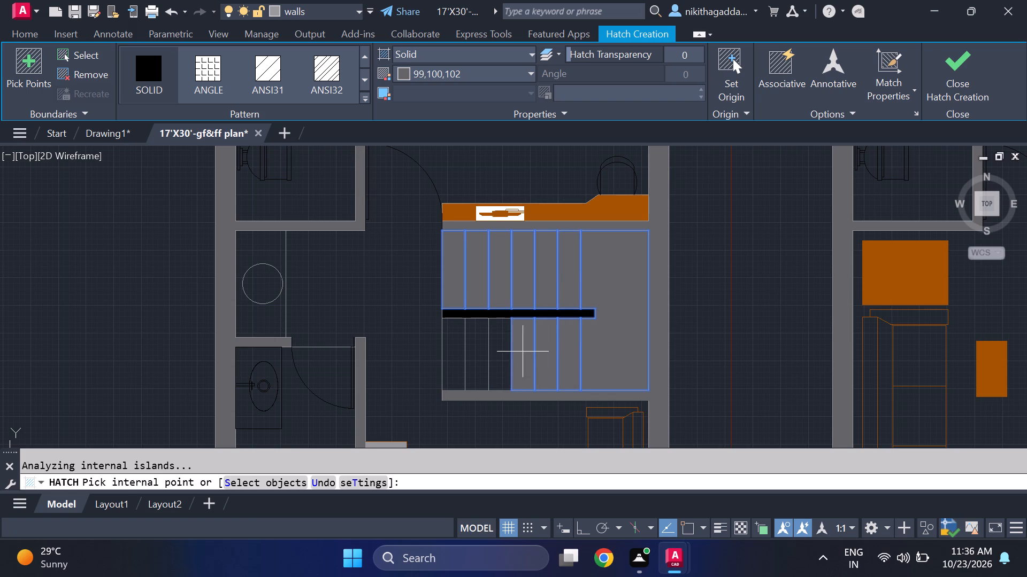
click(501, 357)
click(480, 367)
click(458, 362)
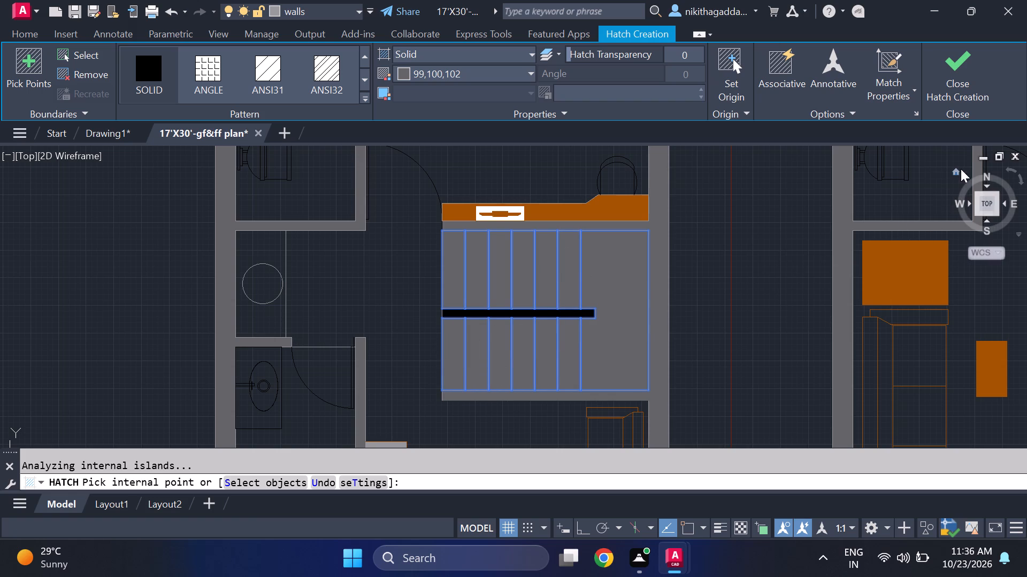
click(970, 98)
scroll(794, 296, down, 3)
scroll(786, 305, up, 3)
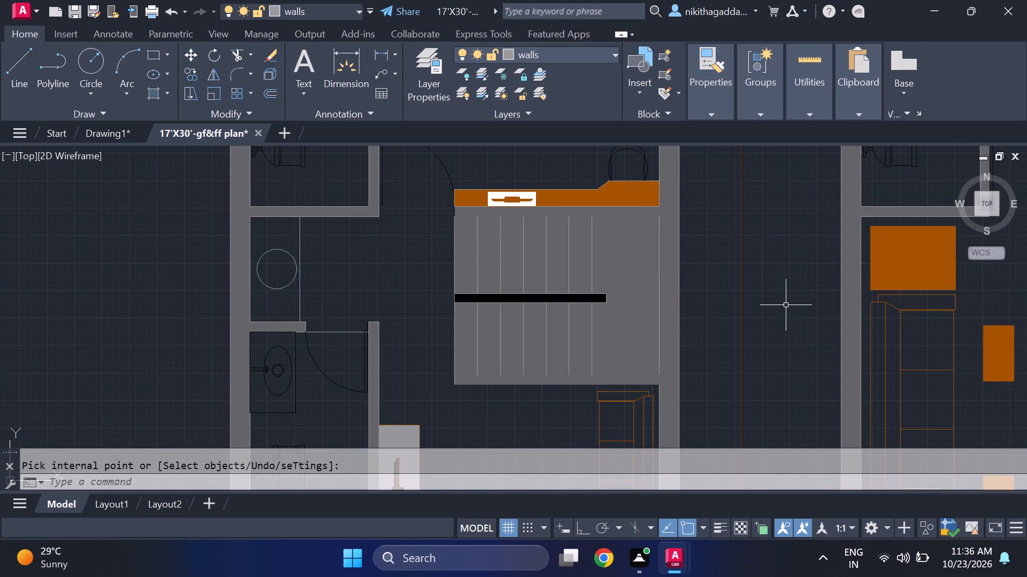
Change the walls layer's colour to index colour 250.
click(601, 56)
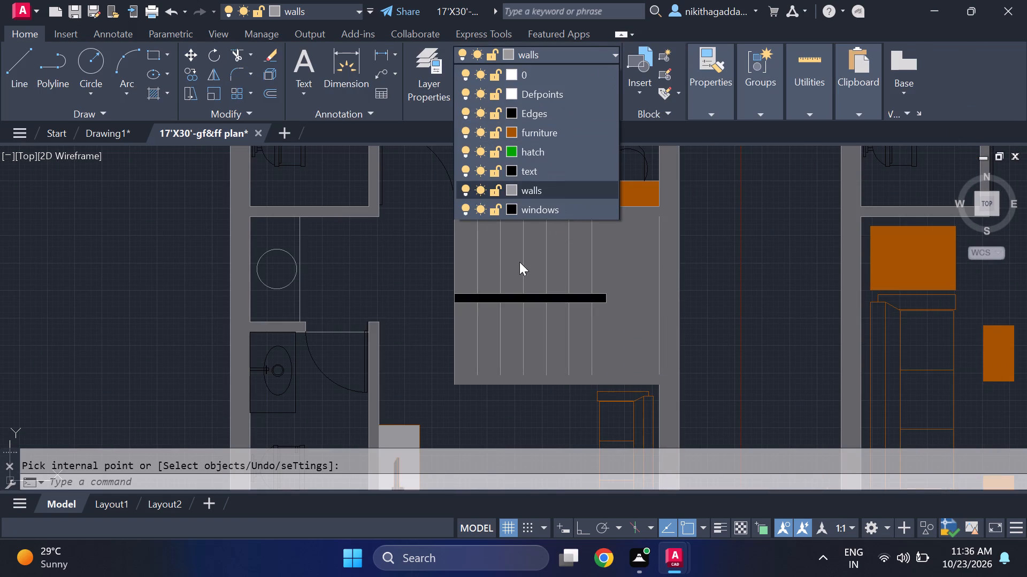
click(516, 190)
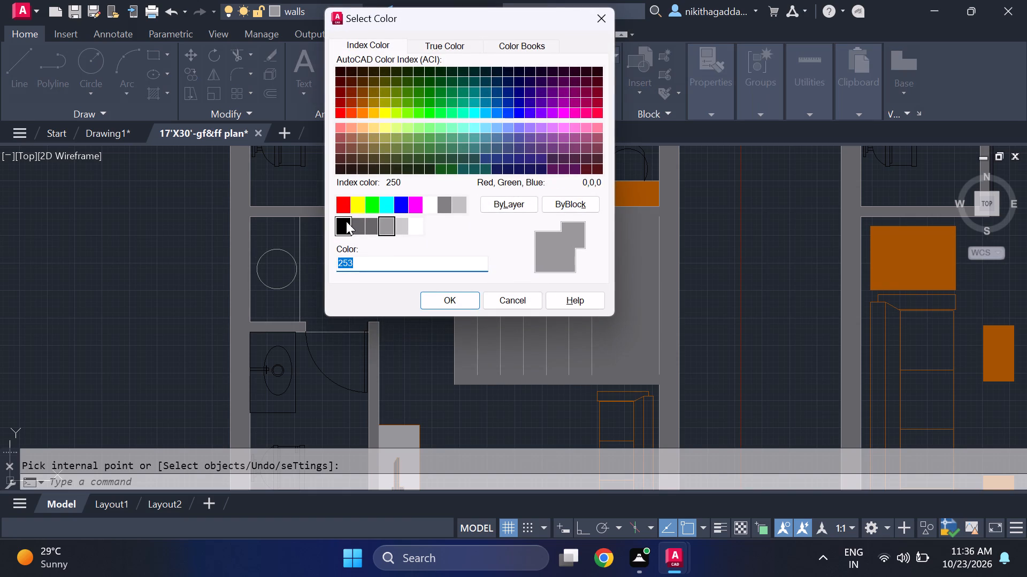
click(346, 221)
click(453, 301)
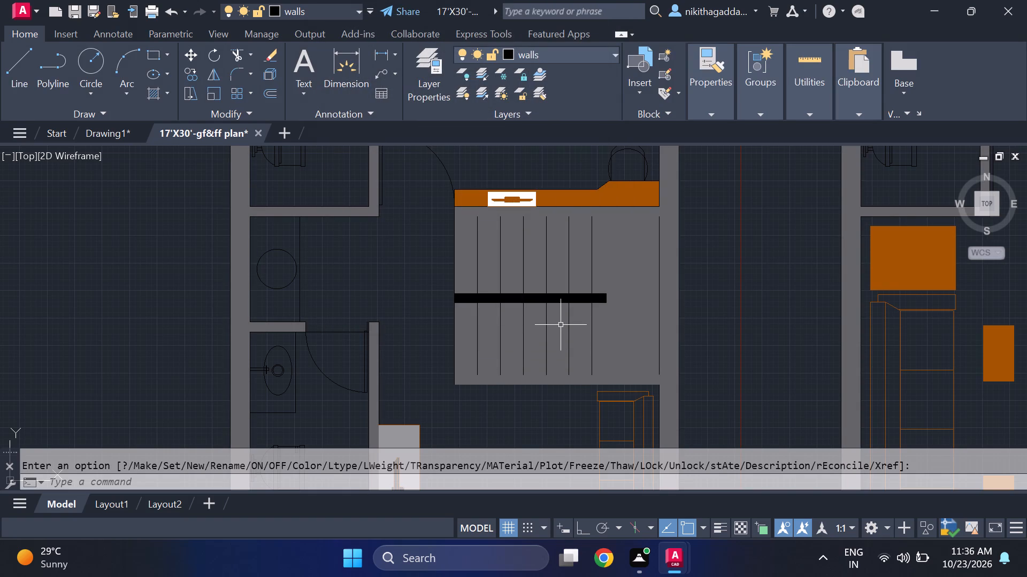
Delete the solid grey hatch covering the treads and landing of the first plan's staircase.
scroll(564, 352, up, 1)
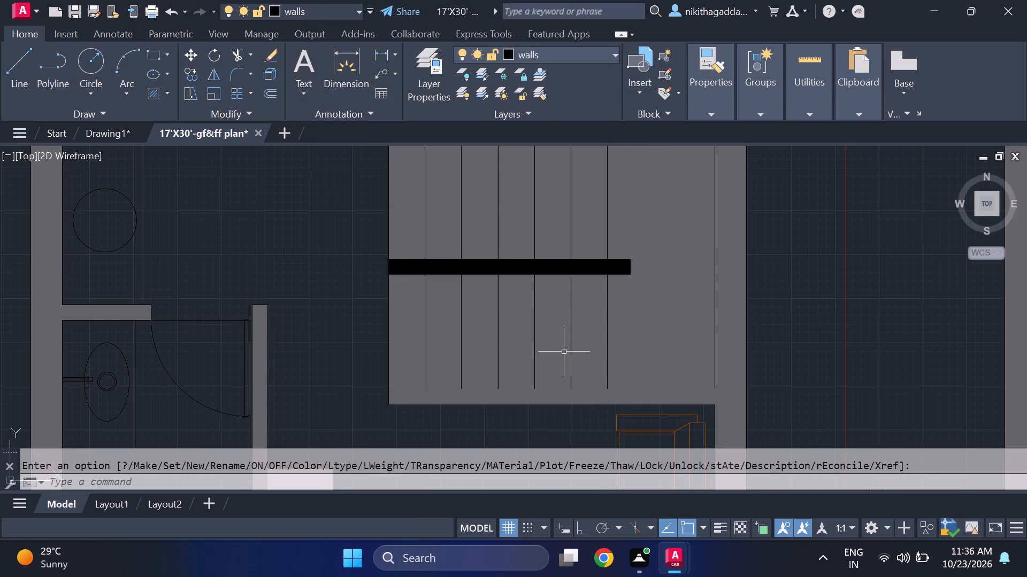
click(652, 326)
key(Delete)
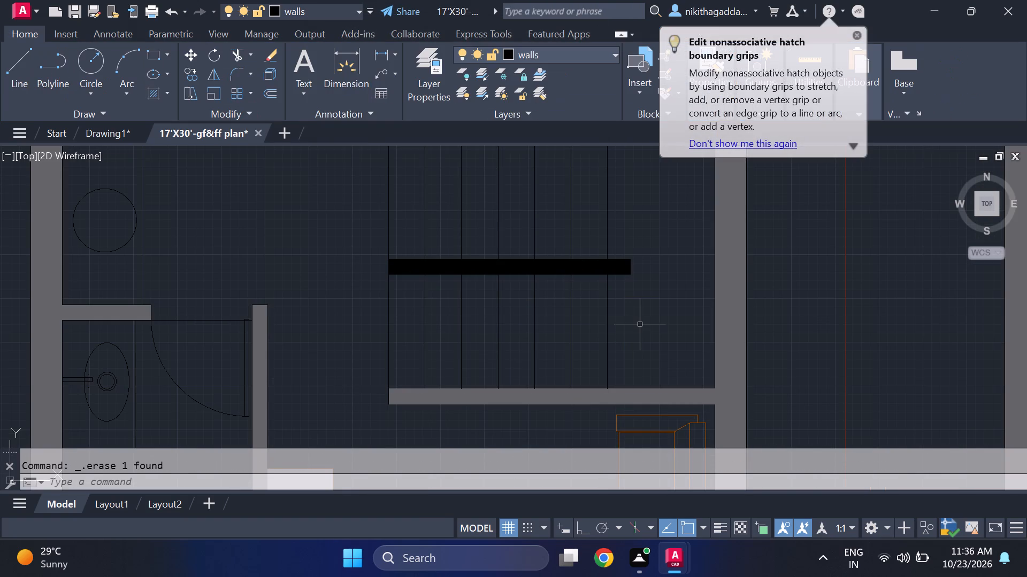
Fill only the six lower-flight treads of the first plan's staircase with the solid 99,100,102 hatch, leaving out the landing.
scroll(549, 332, up, 1)
scroll(539, 341, down, 3)
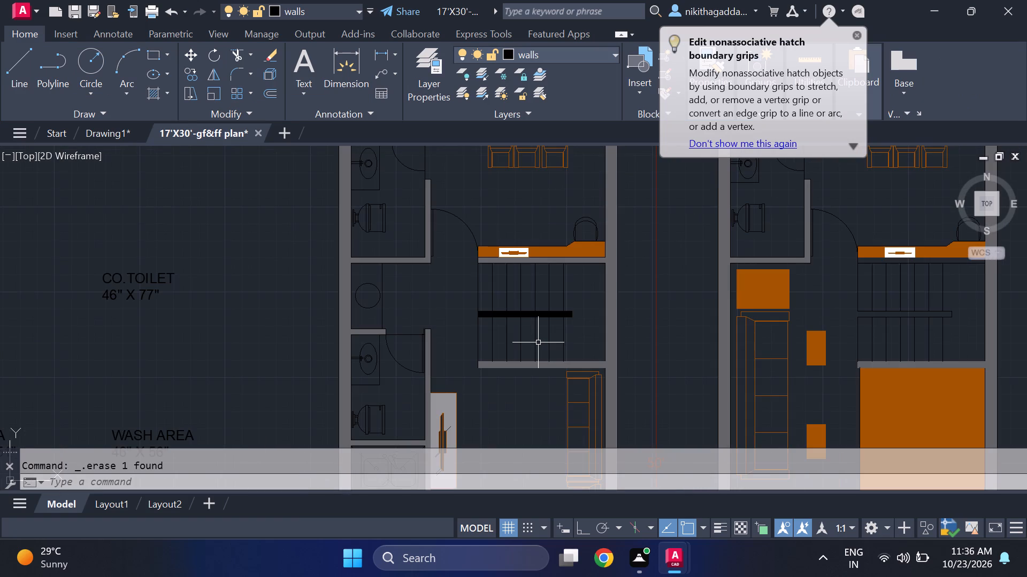
middle_drag(551, 344, 509, 349)
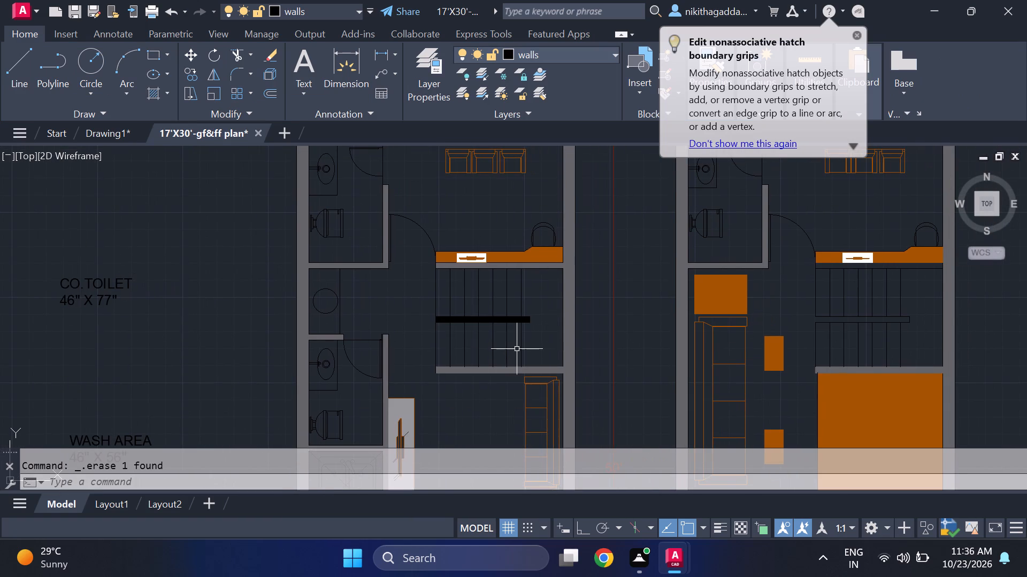
text(HATCH)
key(Return)
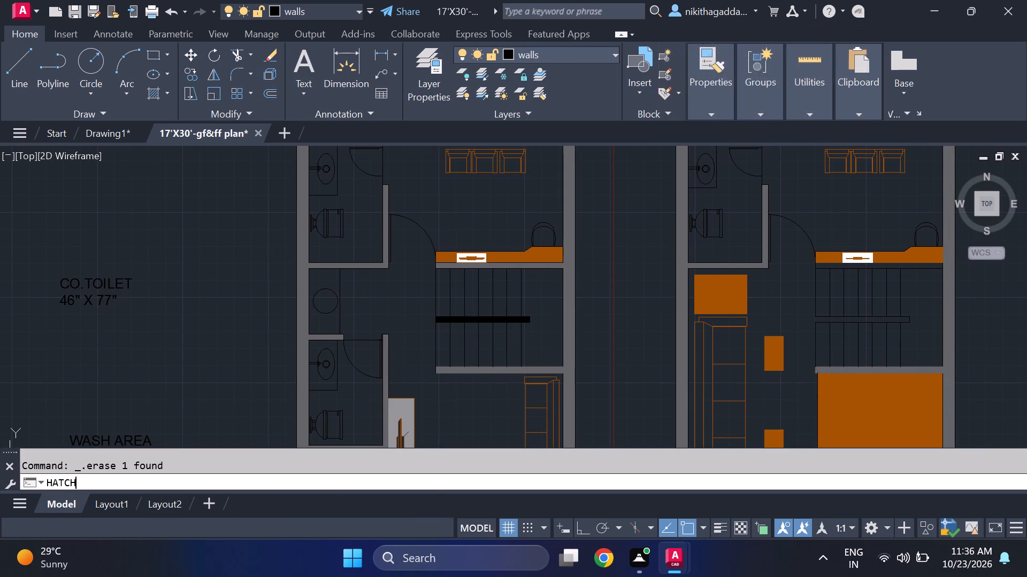
scroll(510, 347, up, 2)
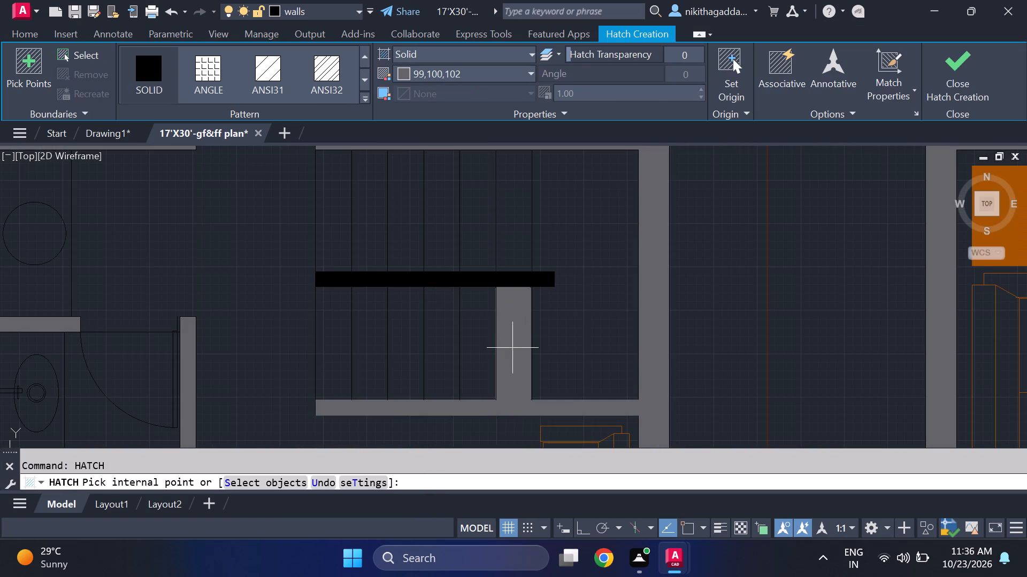
click(518, 345)
click(474, 343)
click(444, 348)
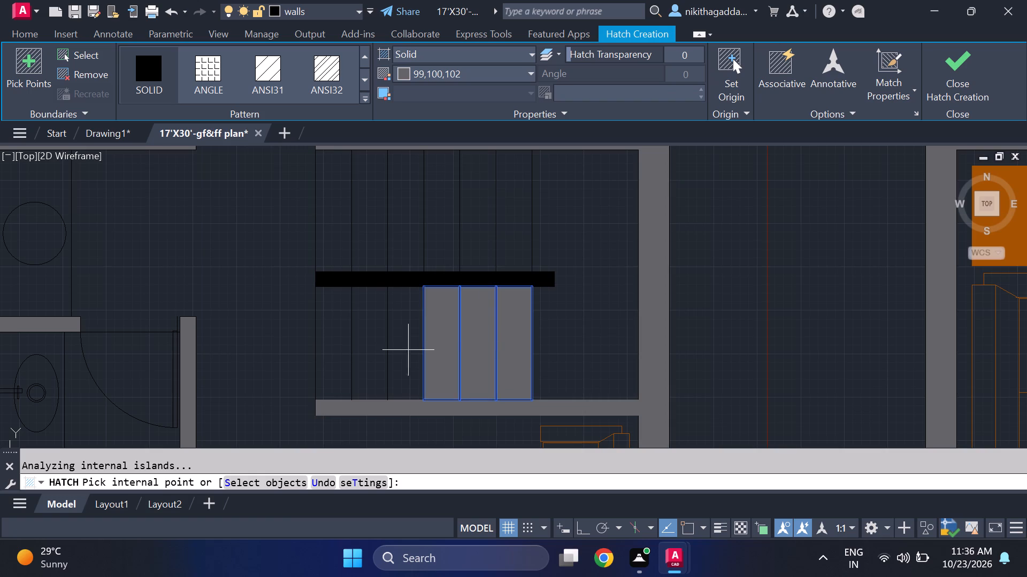
click(401, 351)
click(378, 353)
click(335, 354)
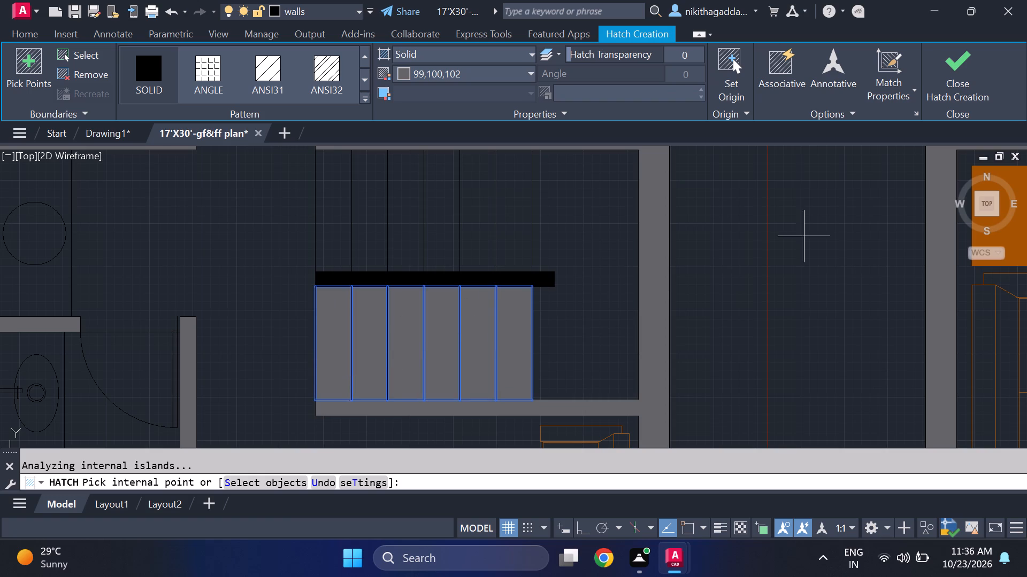
click(954, 88)
scroll(509, 408, up, 1)
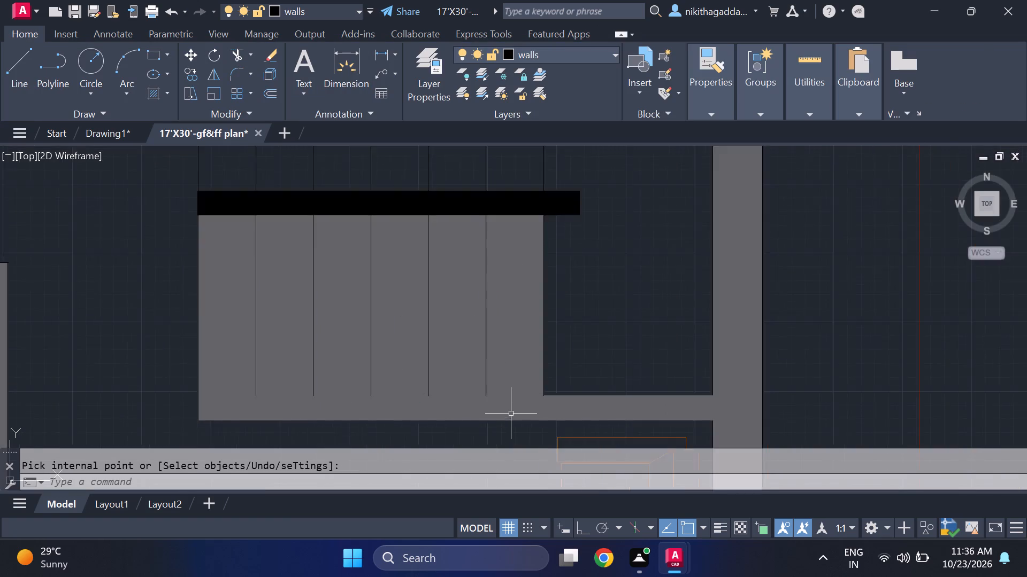
Fill the six upper-flight treads of the first plan's staircase with the same solid 99,100,102 hatch, leaving out the landing.
scroll(511, 416, up, 1)
scroll(512, 418, down, 6)
scroll(500, 391, up, 2)
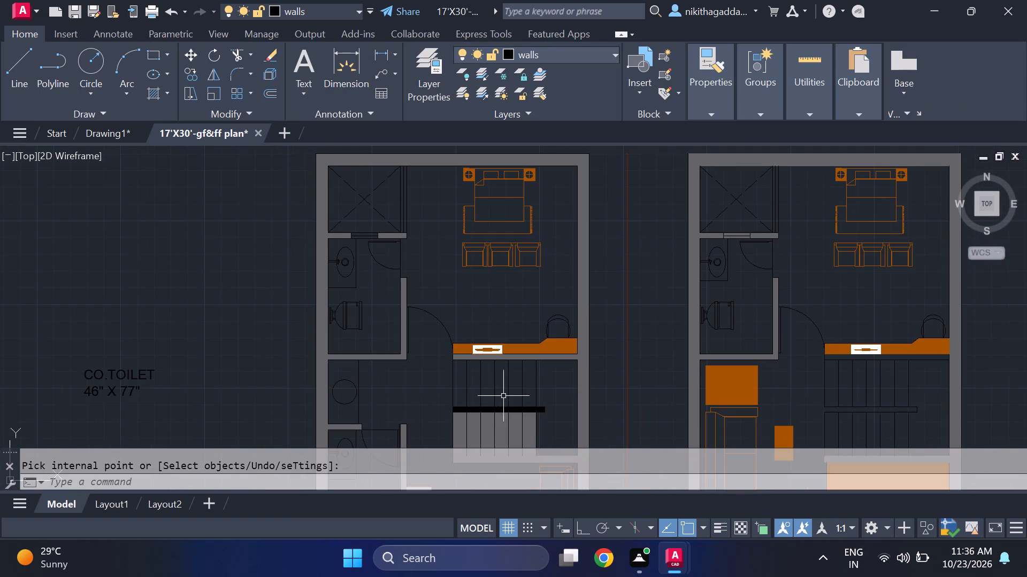
scroll(504, 396, up, 1)
middle_drag(504, 396, 481, 358)
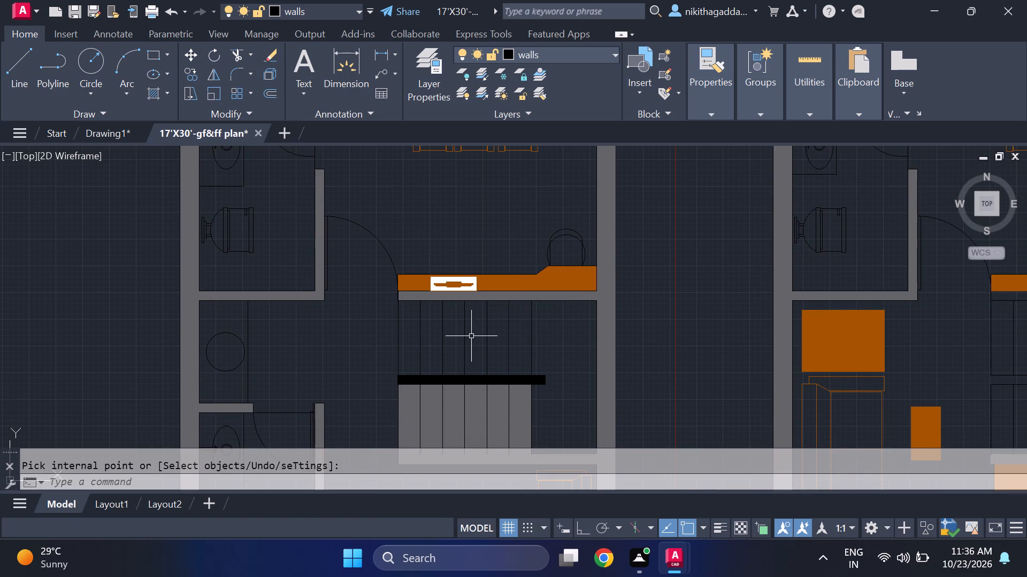
middle_click(471, 336)
key(j)
key(BackSpace)
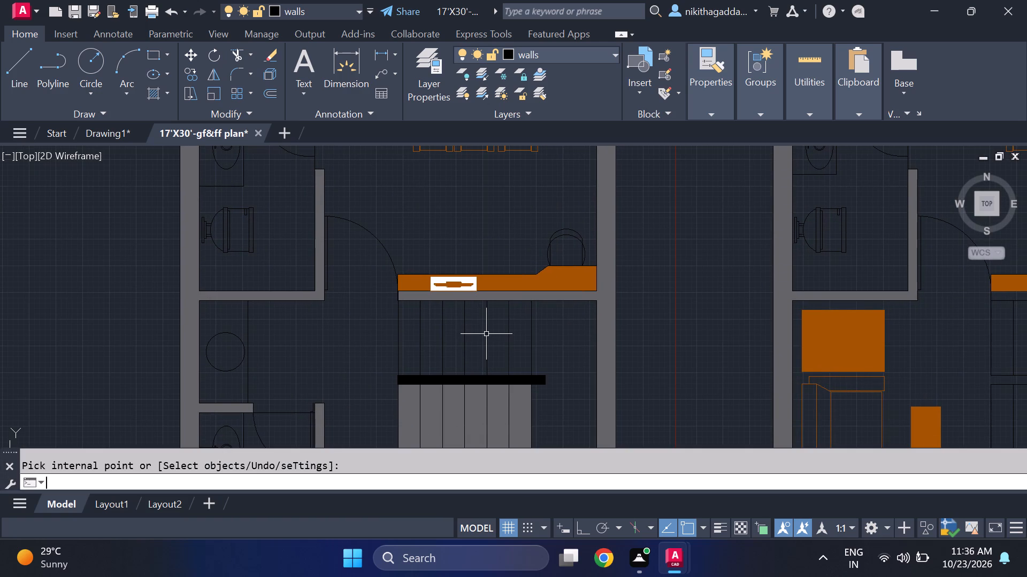
text(HATCH)
key(Return)
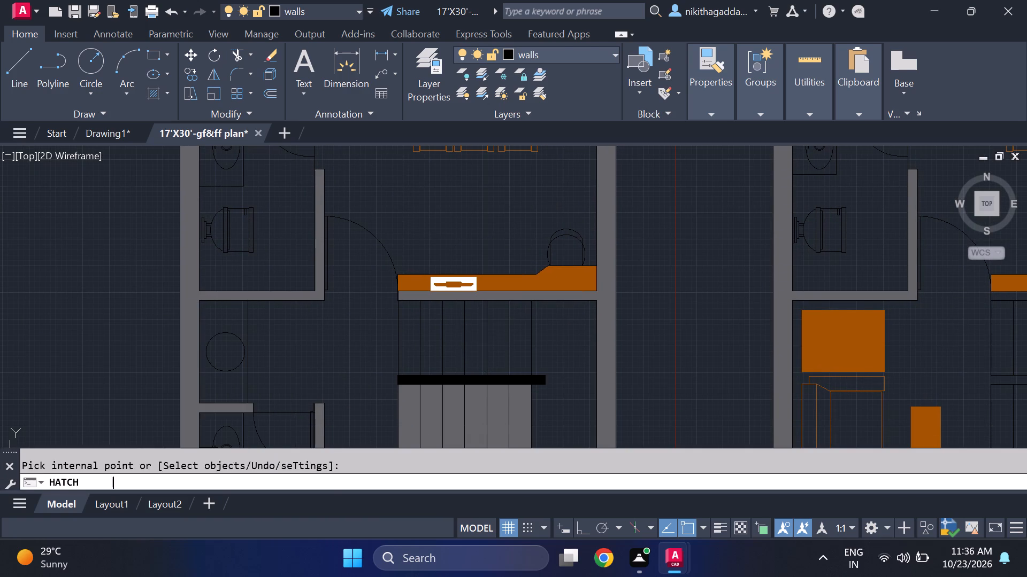
click(525, 339)
click(492, 345)
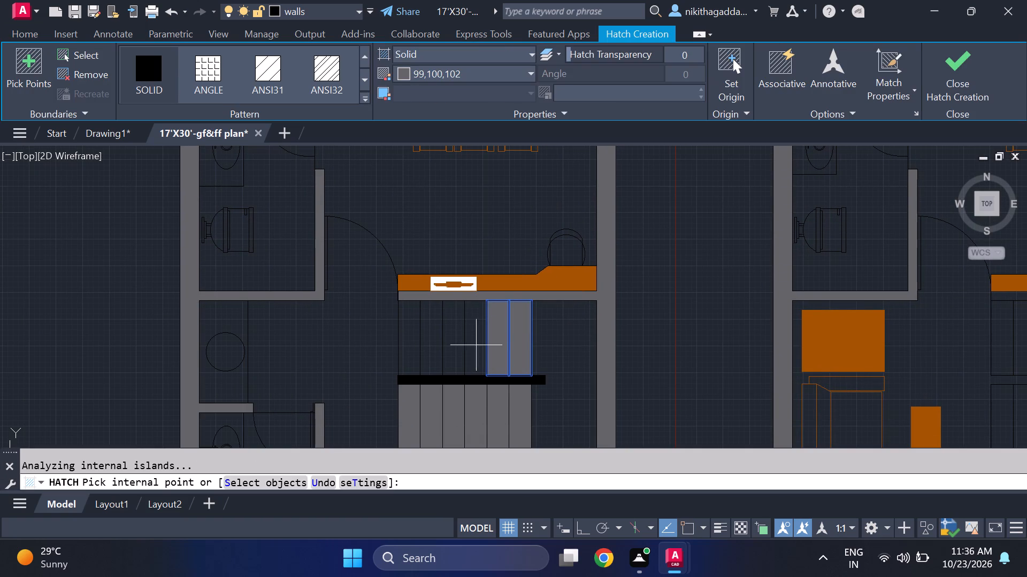
click(476, 345)
click(449, 350)
click(424, 350)
click(413, 350)
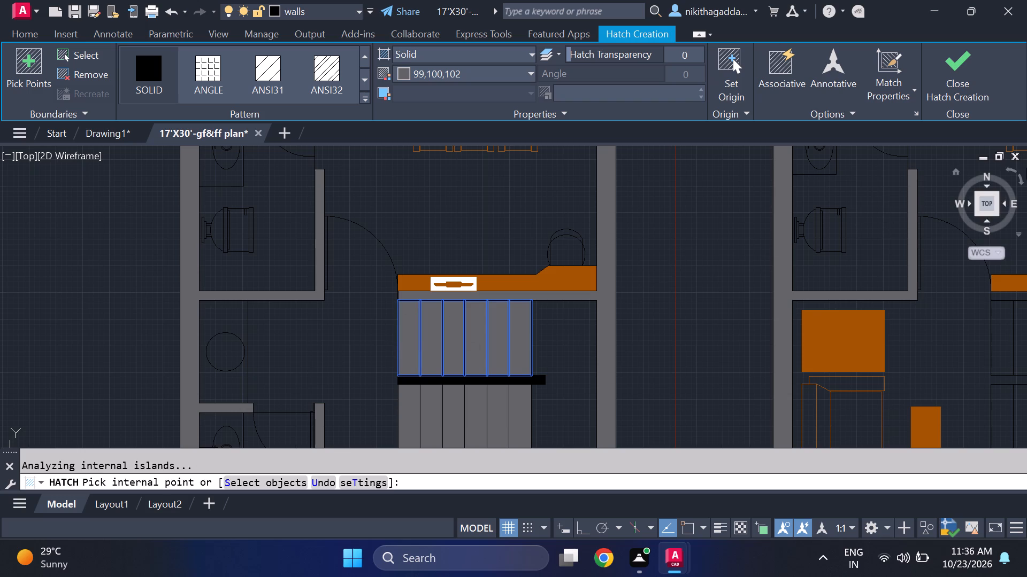
click(971, 80)
scroll(698, 271, down, 3)
scroll(676, 301, up, 2)
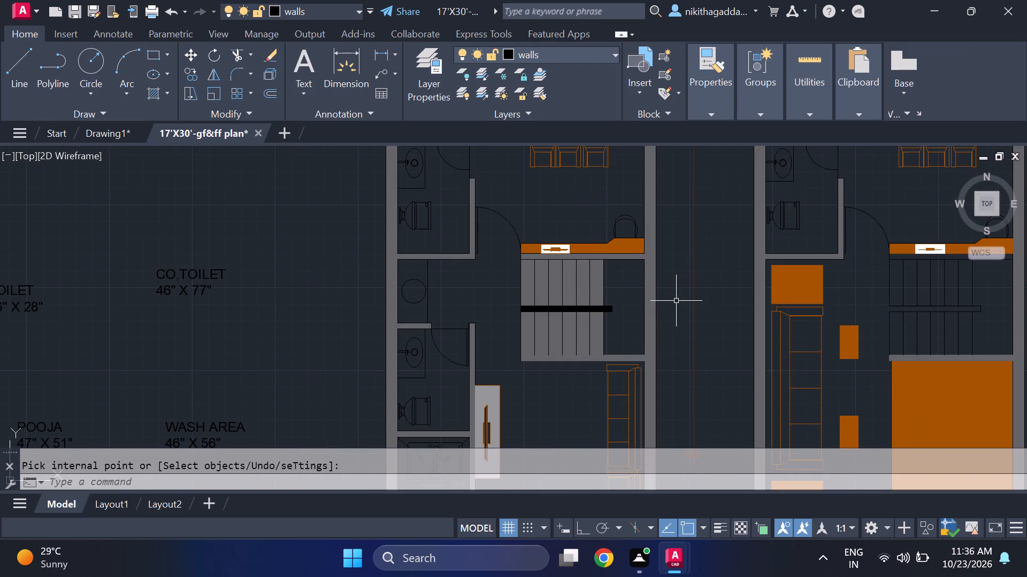
Fill the landing of the first plan's staircase with the solid 99,100,102 hatch.
text(HATCH)
key(Return)
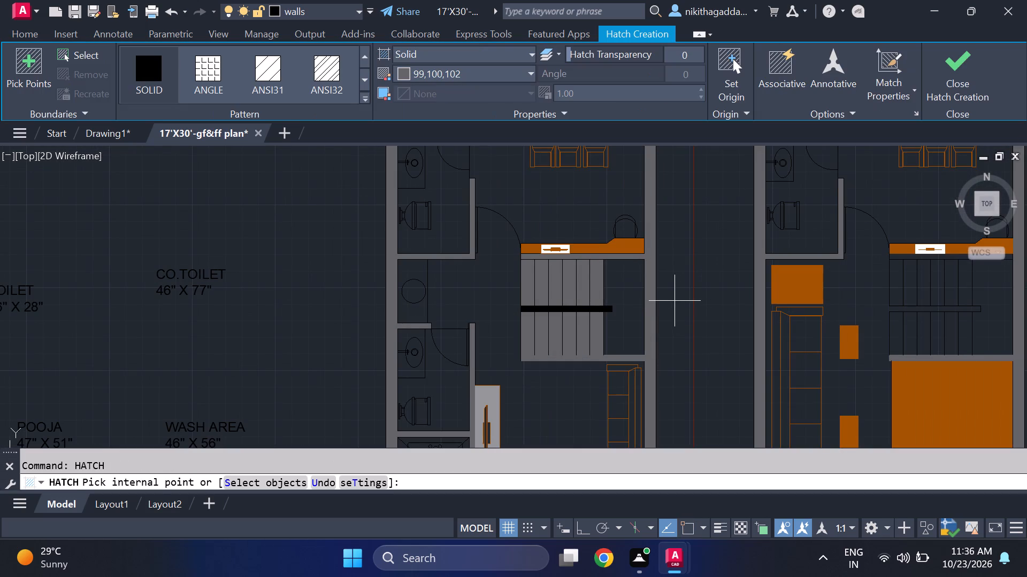
click(642, 307)
click(946, 75)
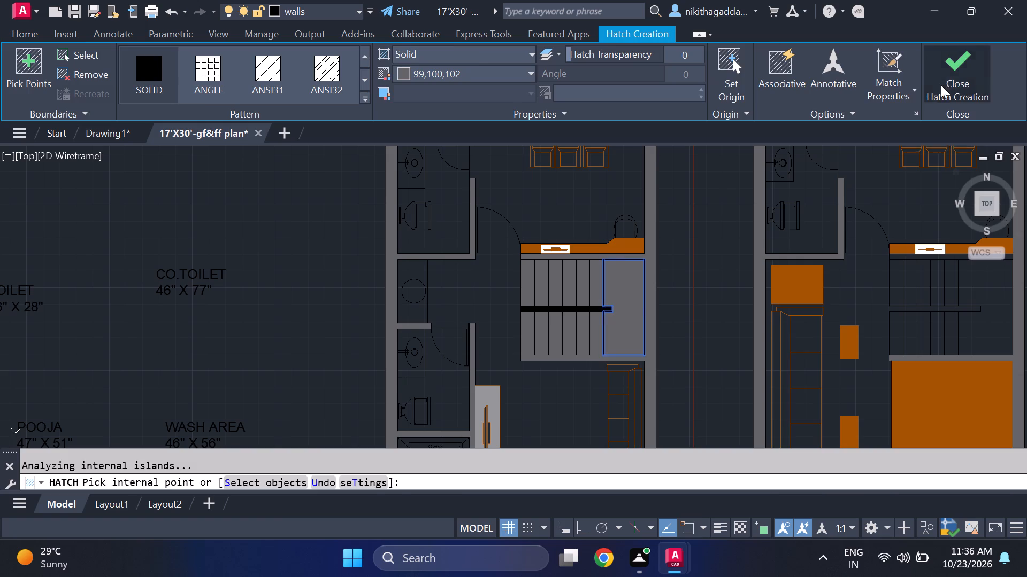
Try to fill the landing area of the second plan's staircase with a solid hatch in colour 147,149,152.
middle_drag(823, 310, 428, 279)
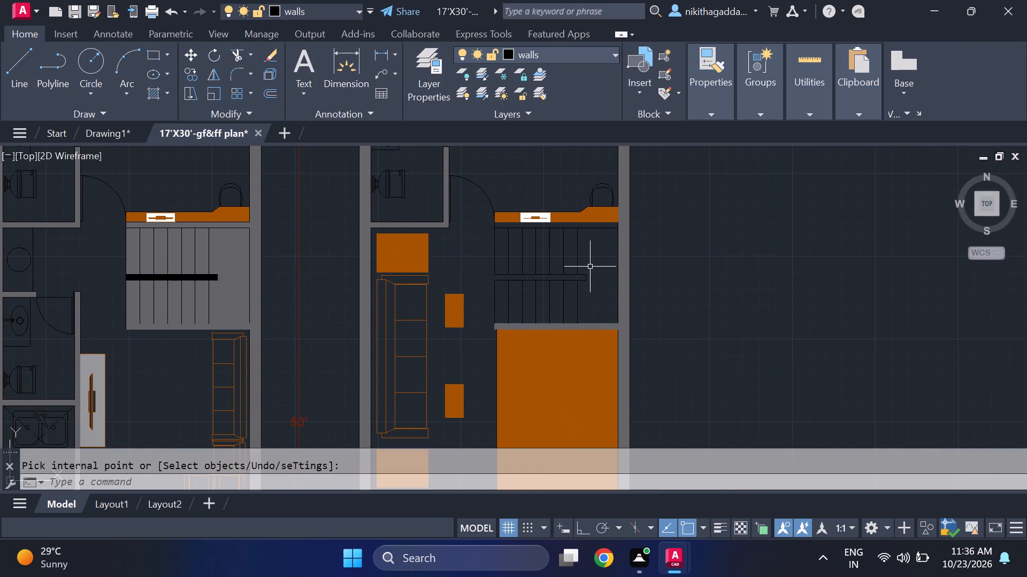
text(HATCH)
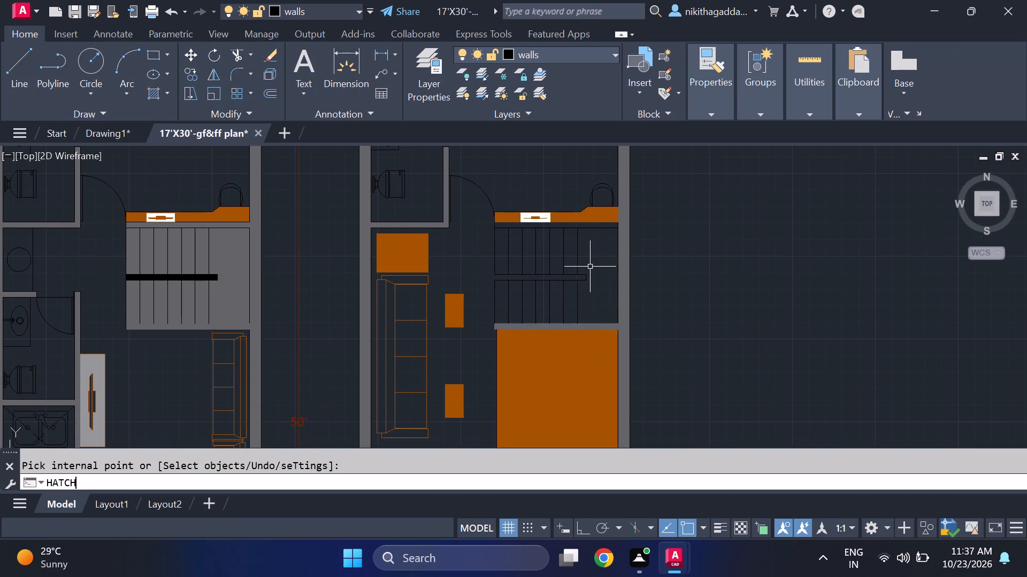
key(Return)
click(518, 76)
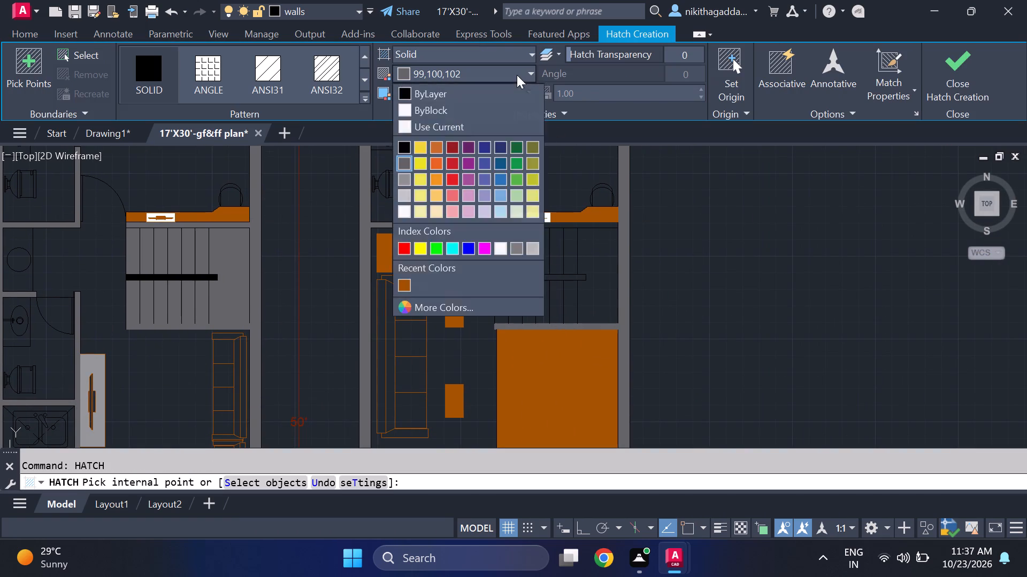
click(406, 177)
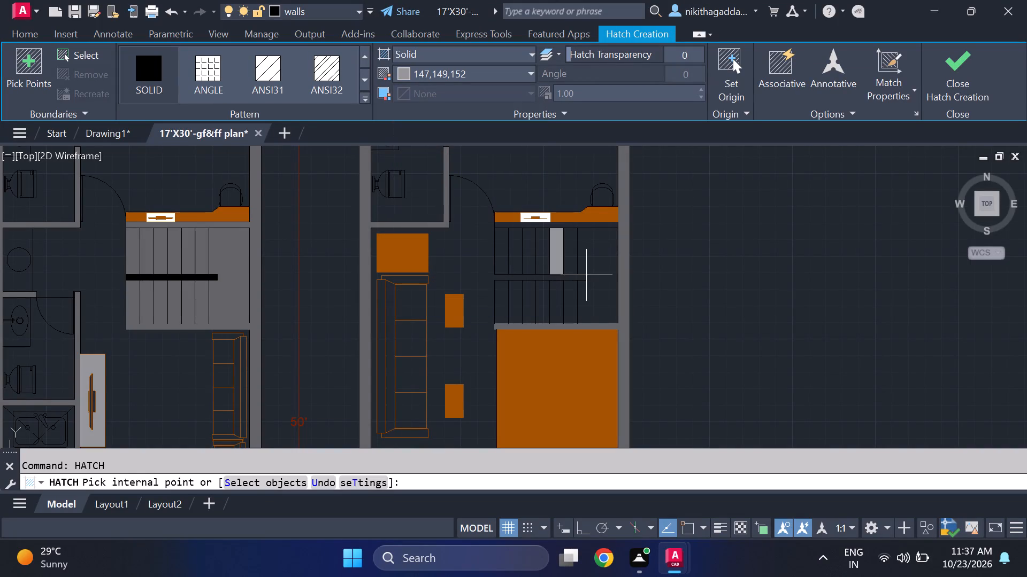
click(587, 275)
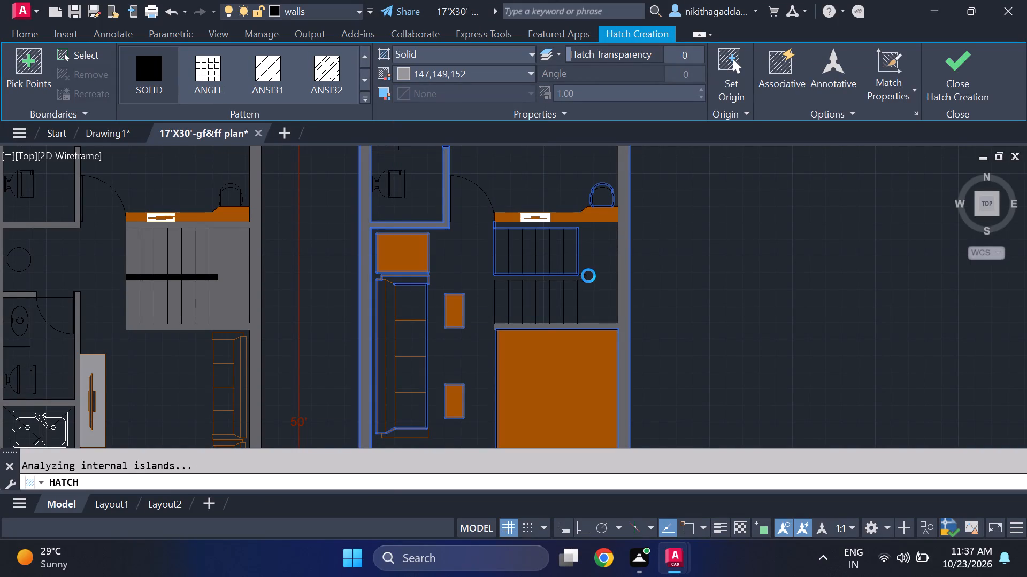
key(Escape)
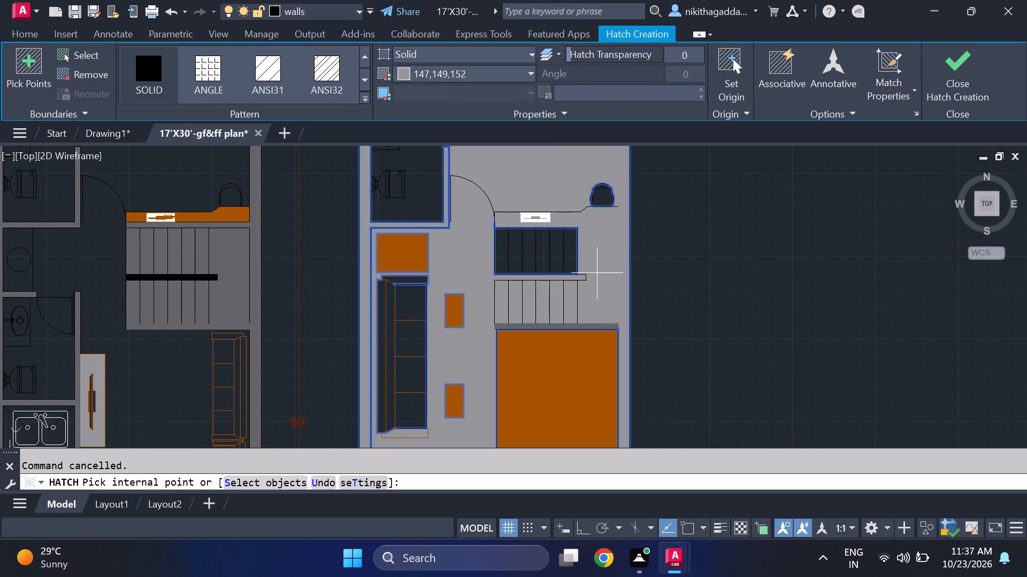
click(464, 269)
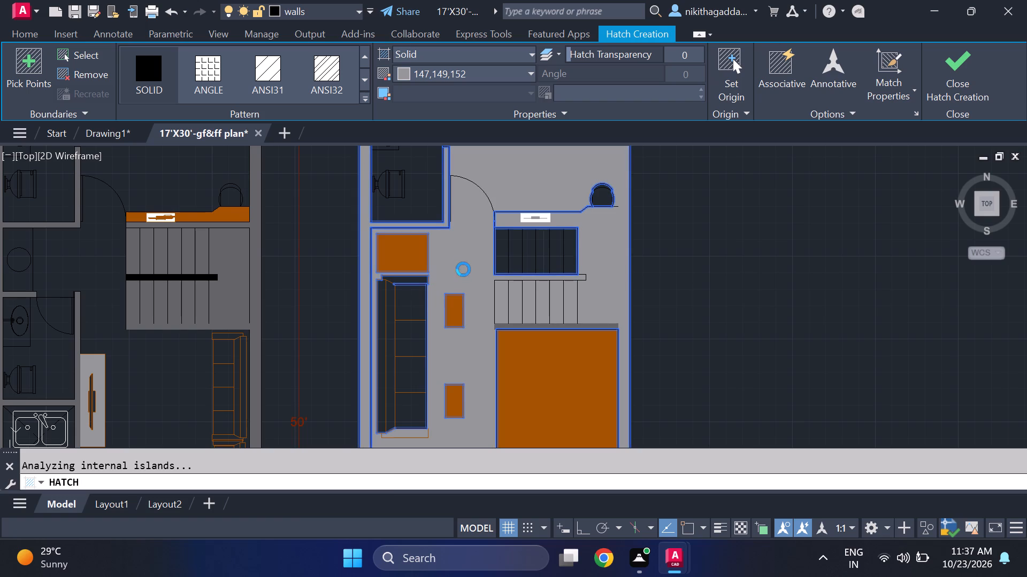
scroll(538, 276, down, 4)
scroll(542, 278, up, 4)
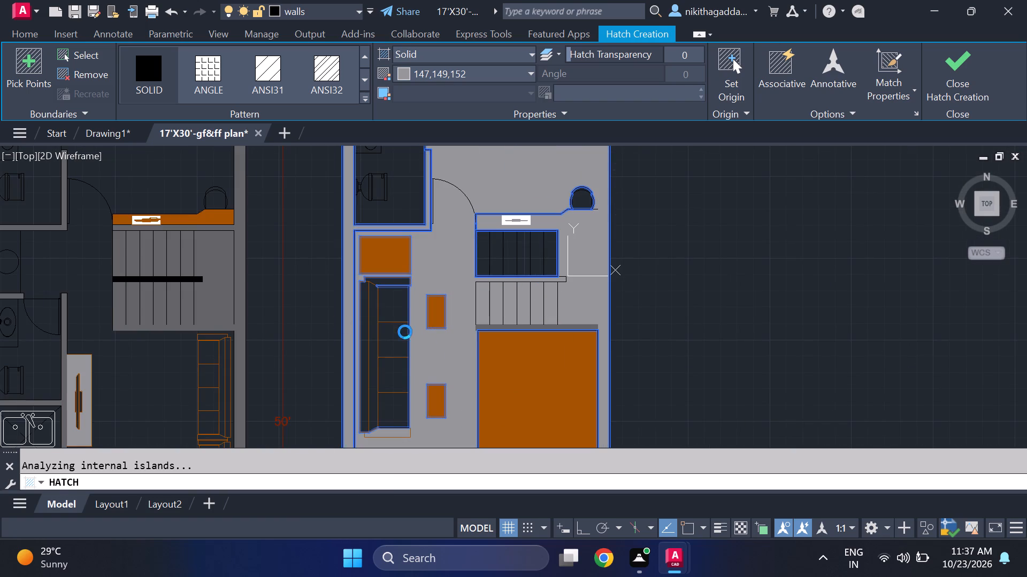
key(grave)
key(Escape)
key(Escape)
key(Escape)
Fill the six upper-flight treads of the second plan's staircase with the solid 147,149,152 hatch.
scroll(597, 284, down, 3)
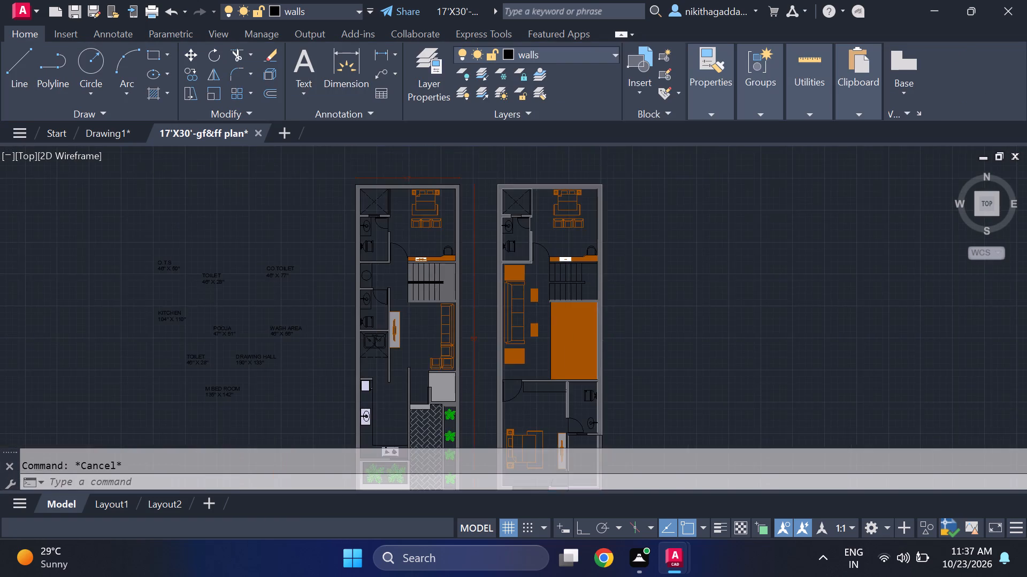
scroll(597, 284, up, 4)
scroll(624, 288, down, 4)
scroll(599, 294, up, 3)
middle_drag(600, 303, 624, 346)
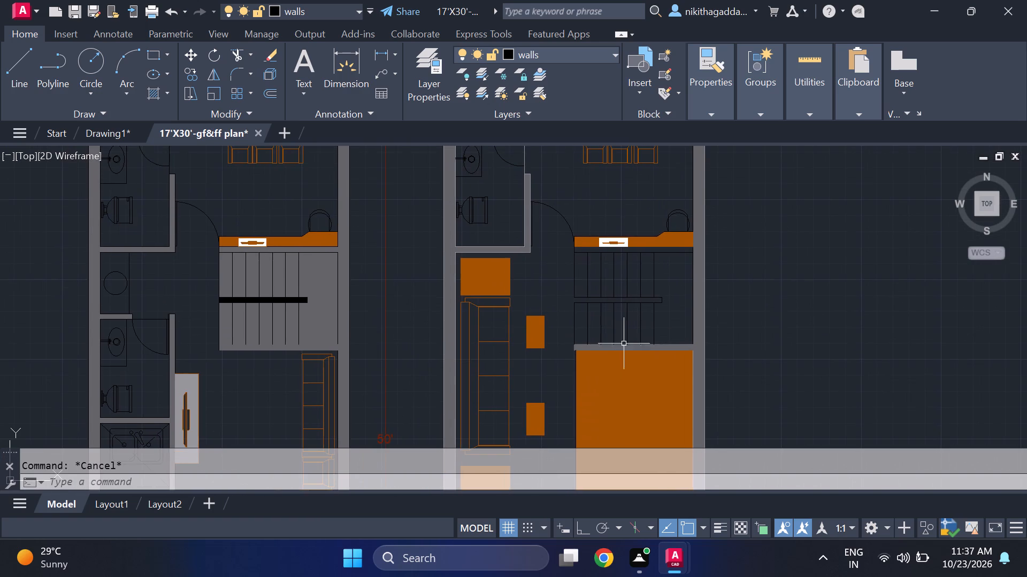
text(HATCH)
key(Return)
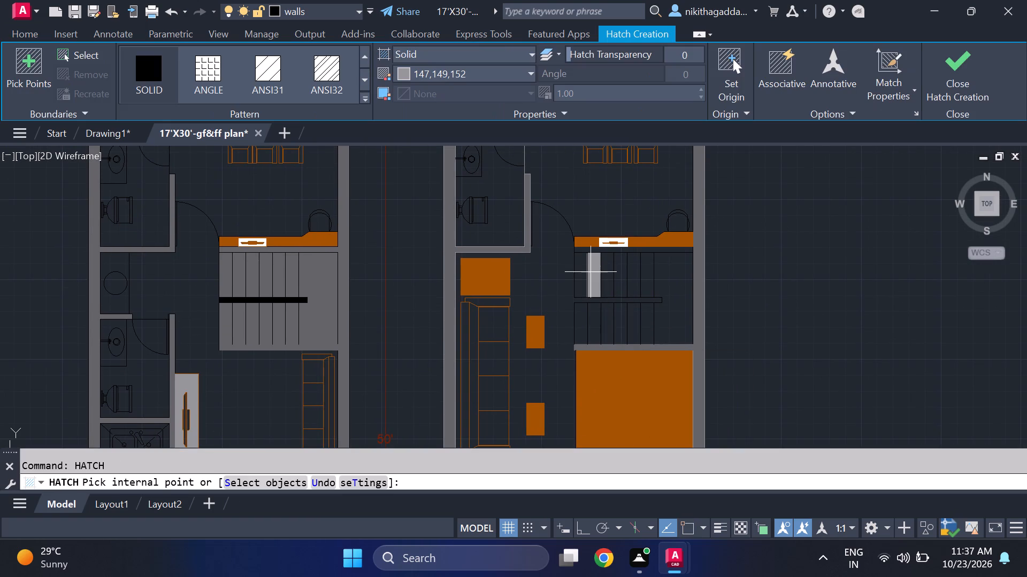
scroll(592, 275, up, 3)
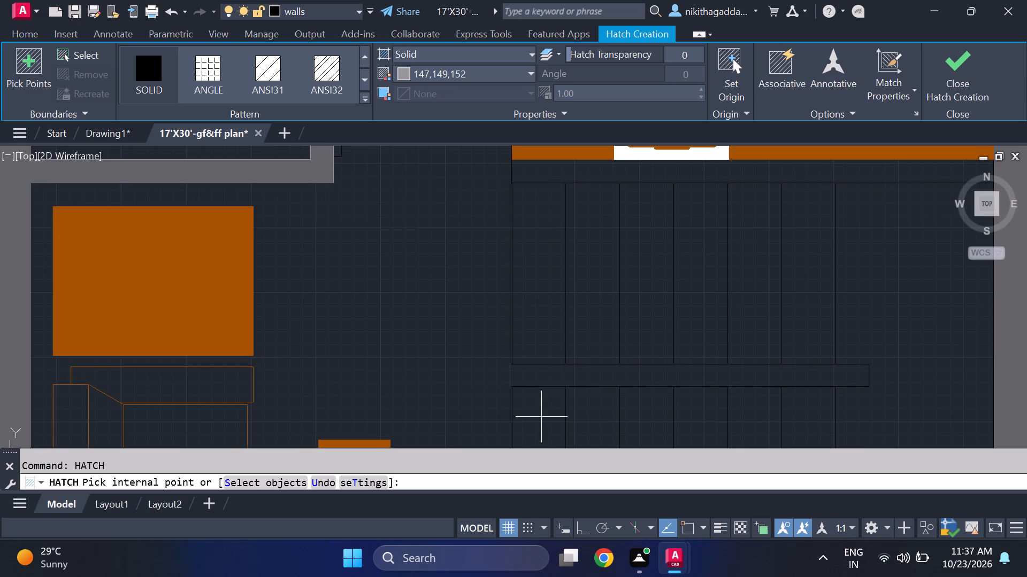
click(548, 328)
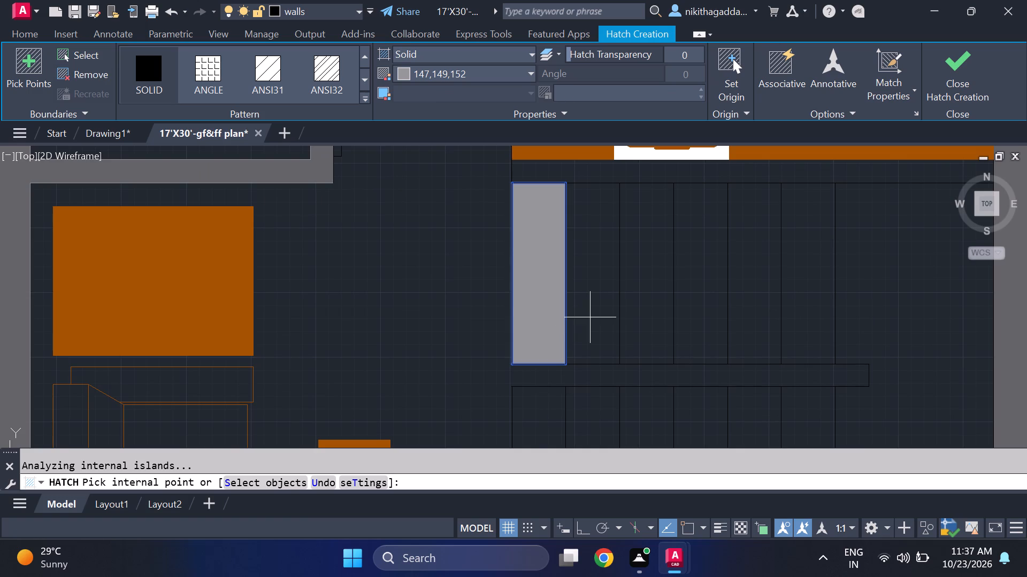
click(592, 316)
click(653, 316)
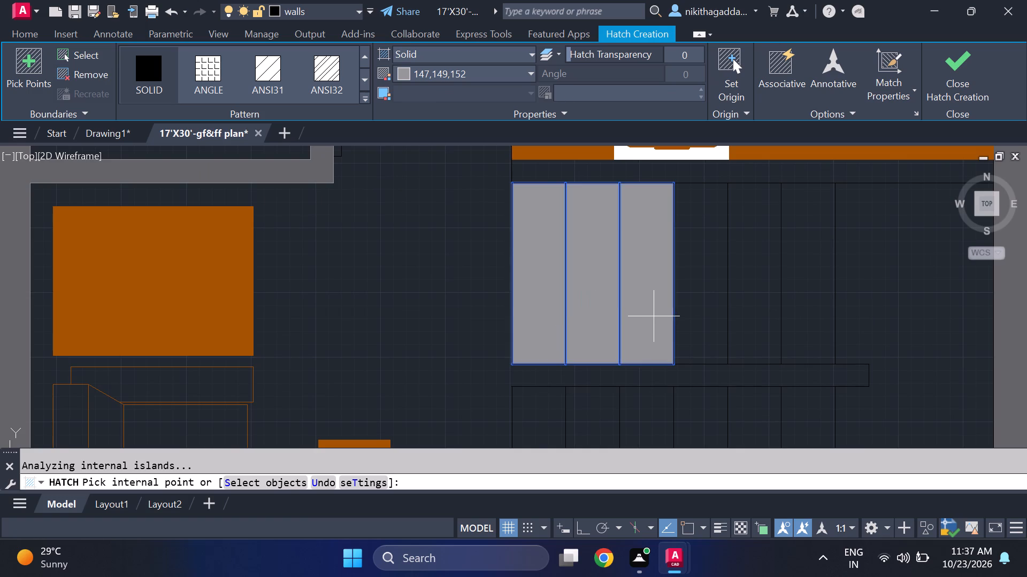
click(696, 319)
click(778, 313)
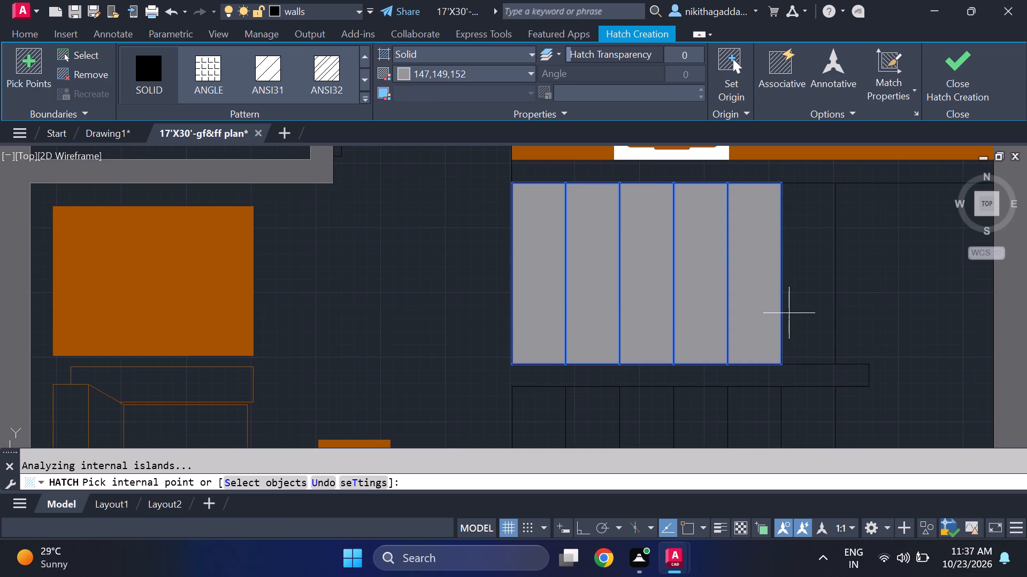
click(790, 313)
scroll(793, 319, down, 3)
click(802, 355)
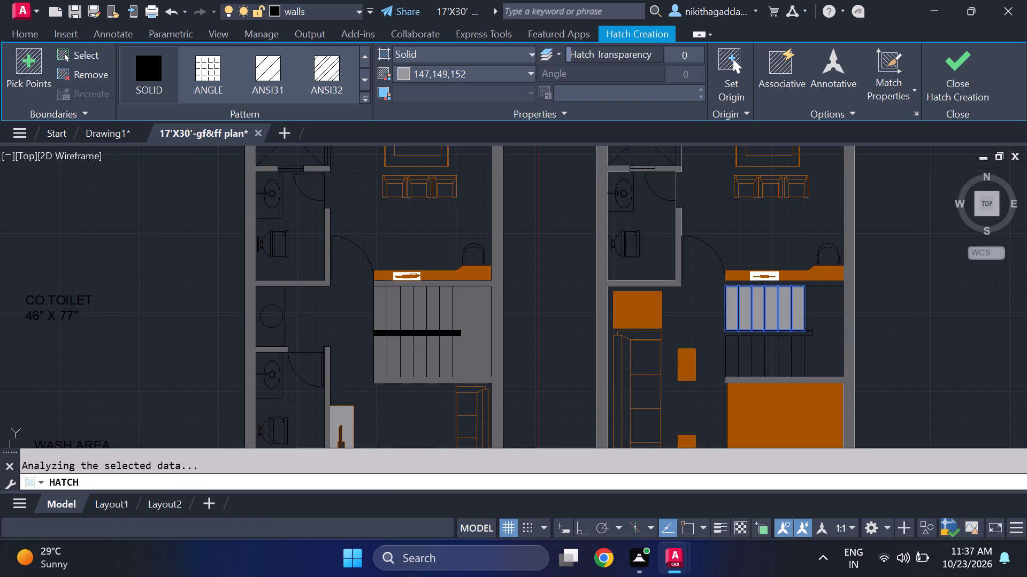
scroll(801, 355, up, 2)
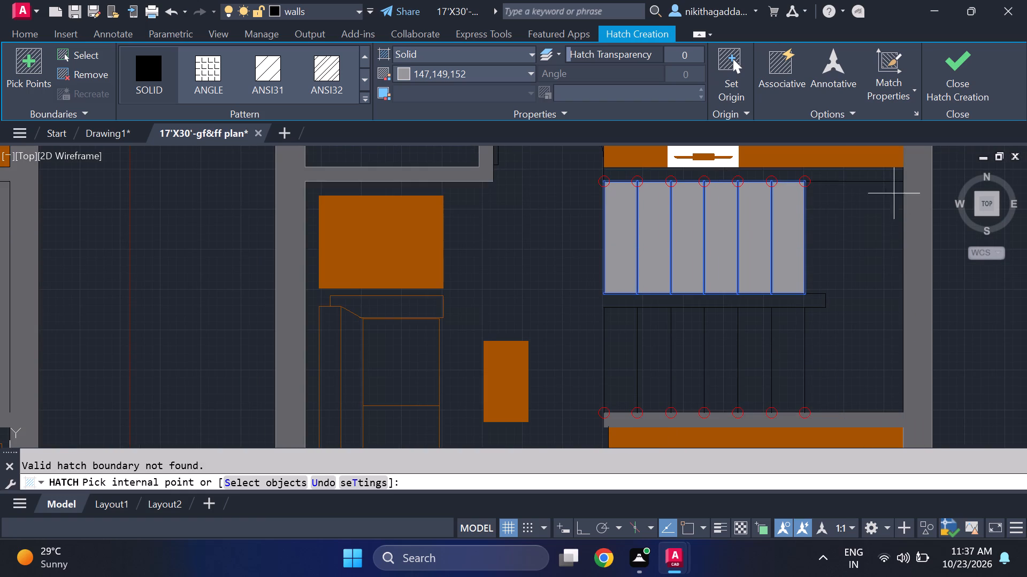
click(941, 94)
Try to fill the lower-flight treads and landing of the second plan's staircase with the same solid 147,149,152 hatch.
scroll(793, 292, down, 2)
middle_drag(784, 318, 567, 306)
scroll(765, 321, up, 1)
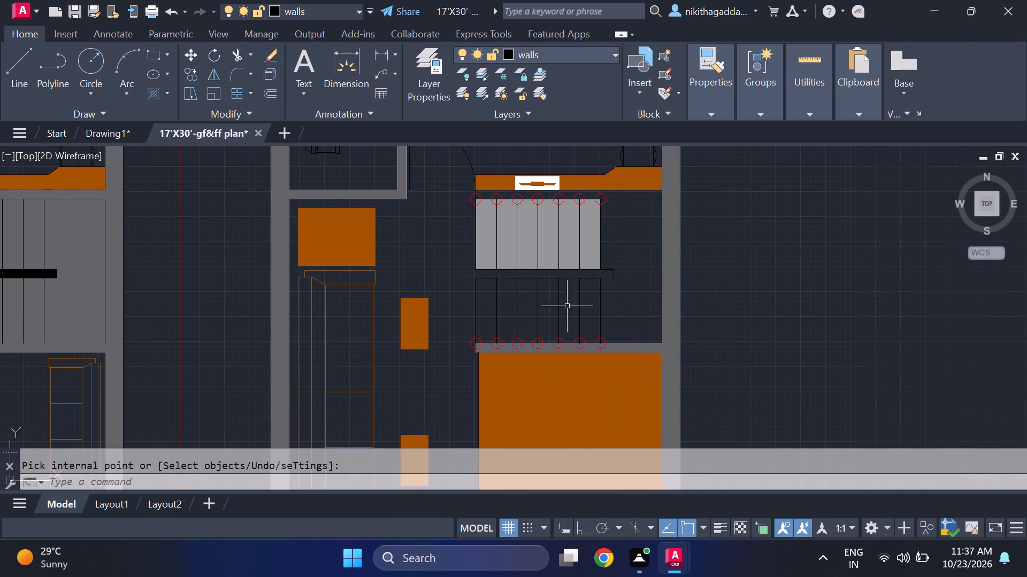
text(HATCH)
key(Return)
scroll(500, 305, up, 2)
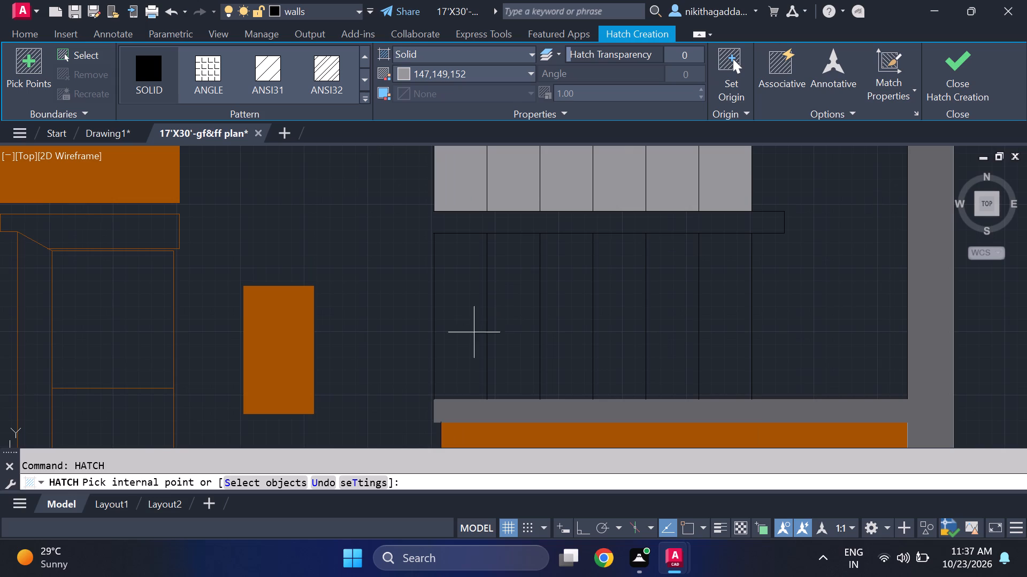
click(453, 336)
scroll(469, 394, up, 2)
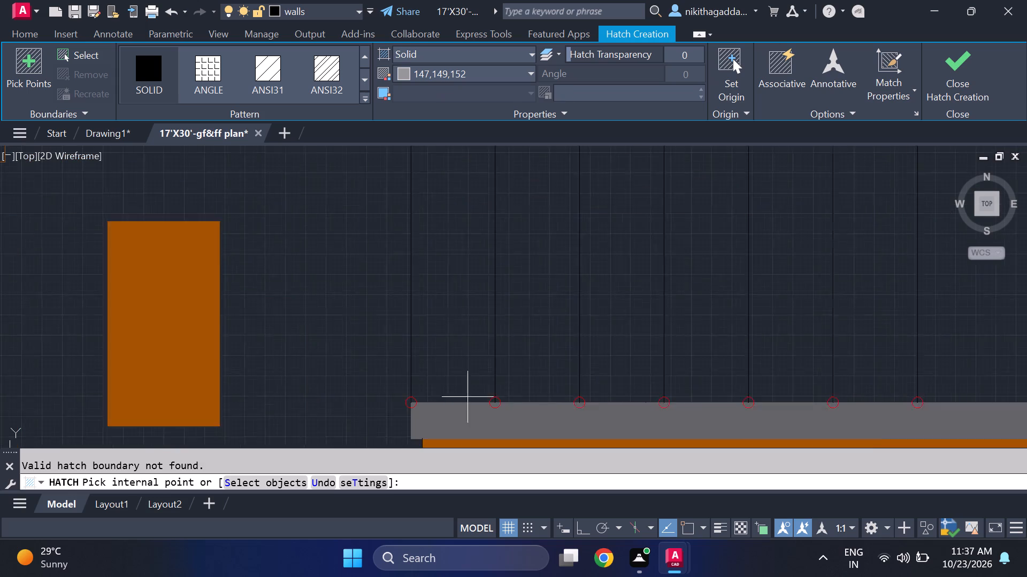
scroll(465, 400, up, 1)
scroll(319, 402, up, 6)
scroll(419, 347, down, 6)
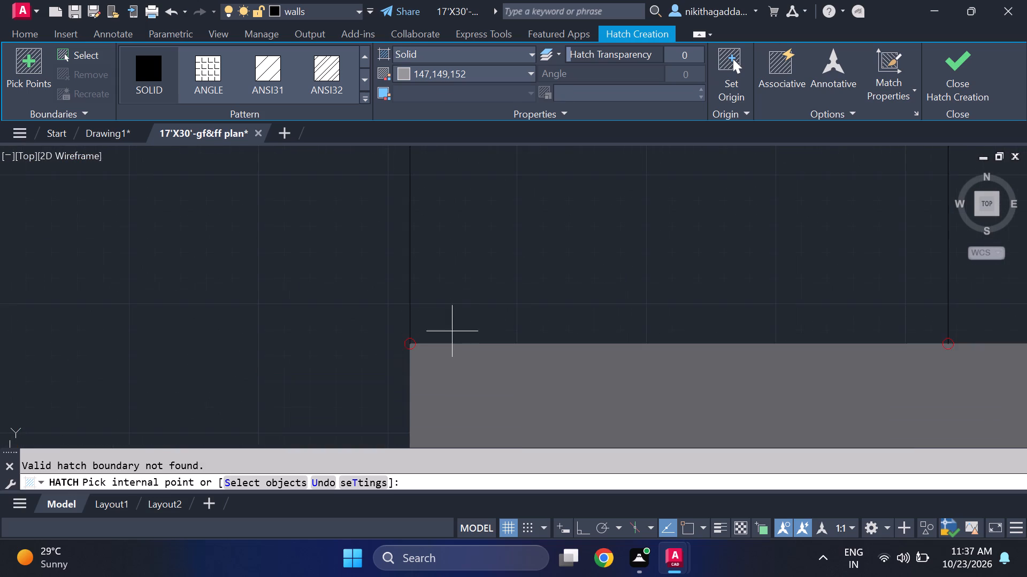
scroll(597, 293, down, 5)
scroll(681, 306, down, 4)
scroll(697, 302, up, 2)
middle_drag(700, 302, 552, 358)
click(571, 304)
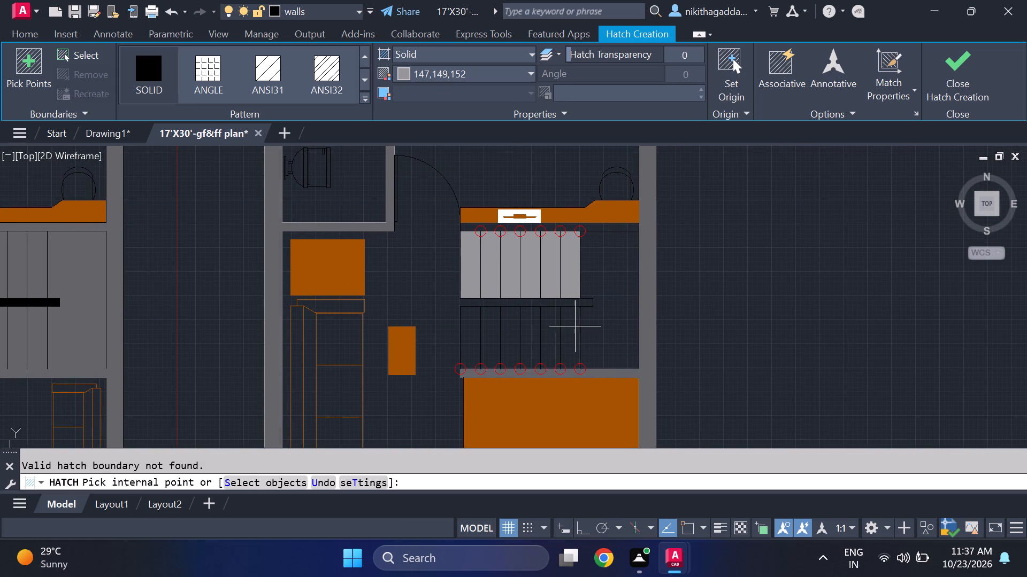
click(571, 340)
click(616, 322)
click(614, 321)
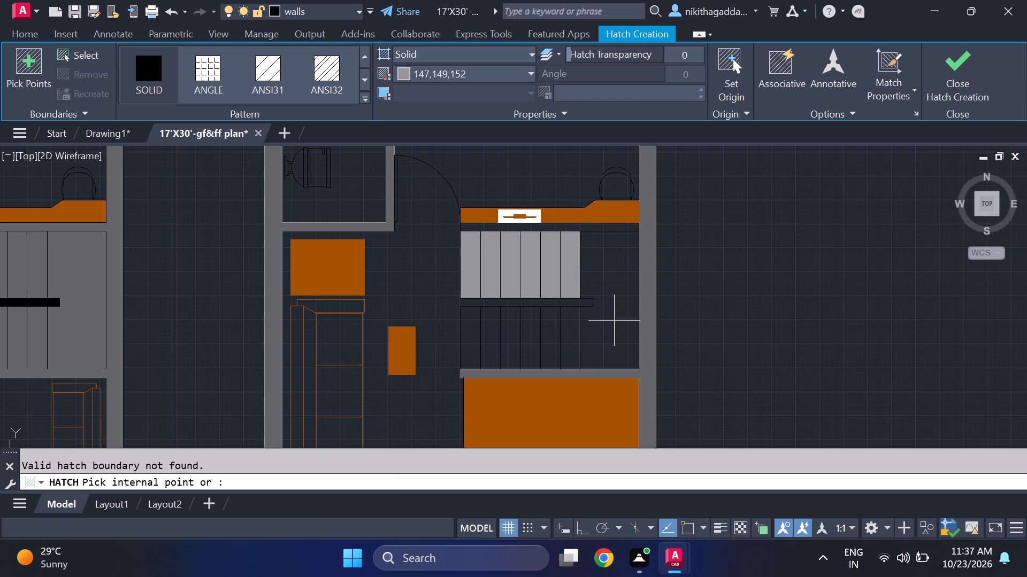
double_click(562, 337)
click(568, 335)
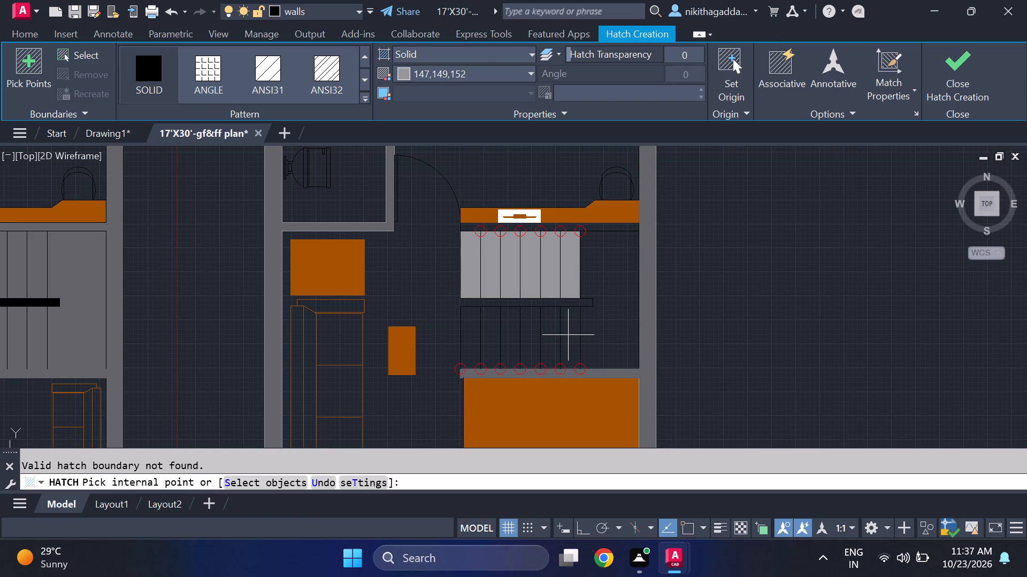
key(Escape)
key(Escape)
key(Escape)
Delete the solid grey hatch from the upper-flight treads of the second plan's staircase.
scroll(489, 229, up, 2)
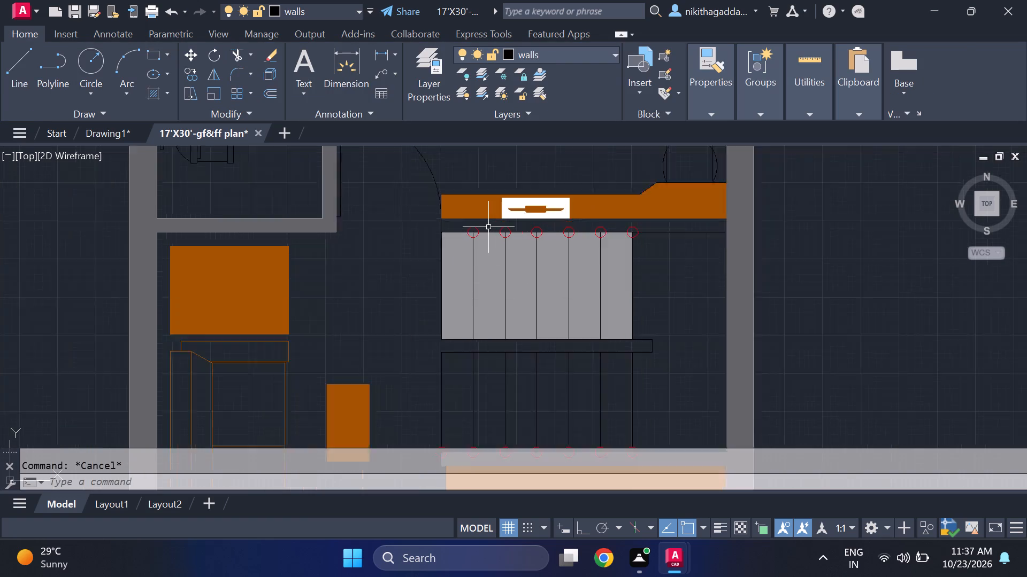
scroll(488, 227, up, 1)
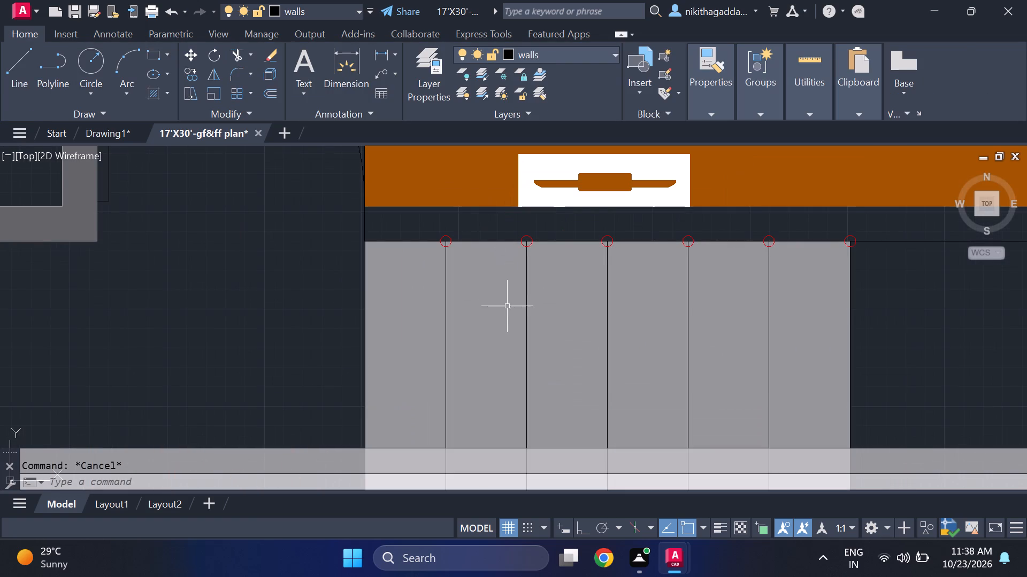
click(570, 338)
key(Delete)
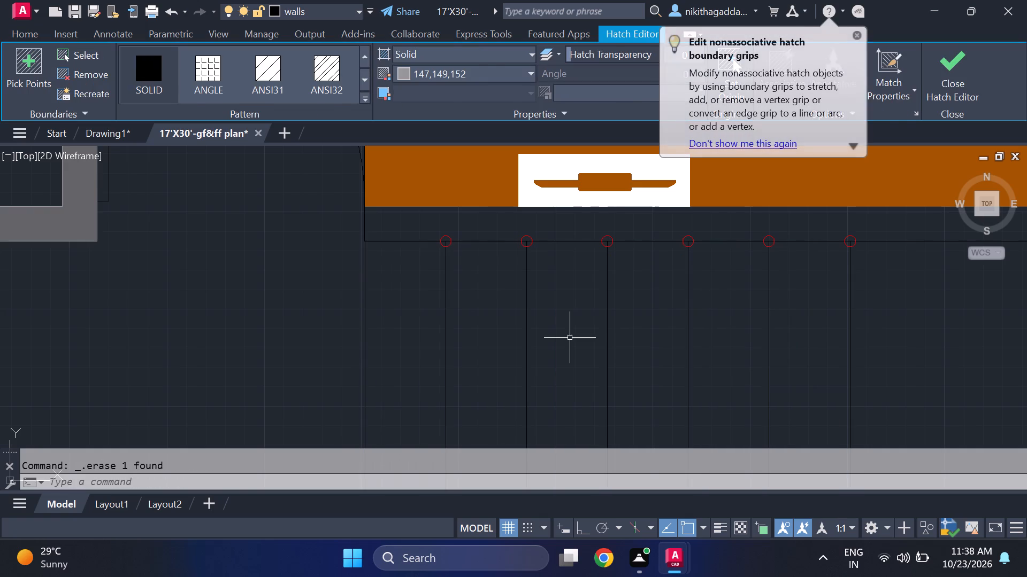
Delete the horizontal line bounding the tops of the upper-flight treads in the second plan's staircase.
scroll(566, 331, down, 3)
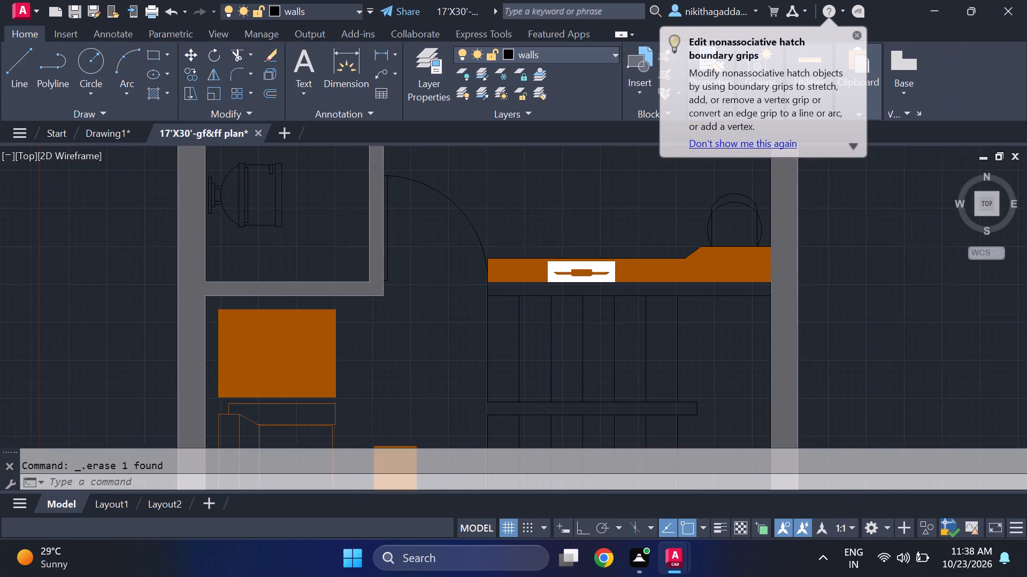
scroll(571, 341, up, 2)
middle_drag(572, 341, 589, 253)
scroll(590, 211, down, 3)
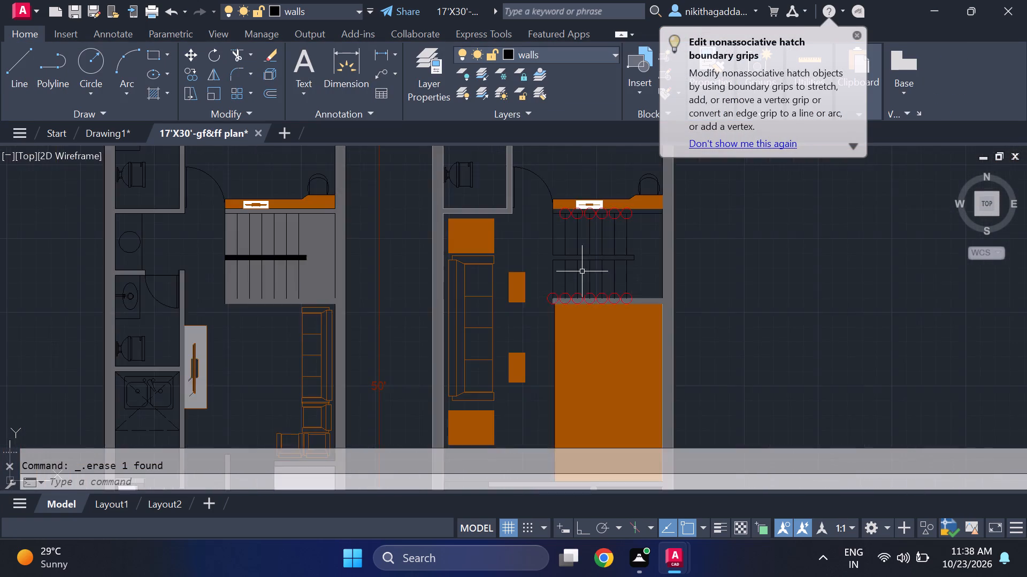
scroll(581, 313, up, 4)
middle_drag(477, 227, 519, 322)
scroll(483, 272, up, 3)
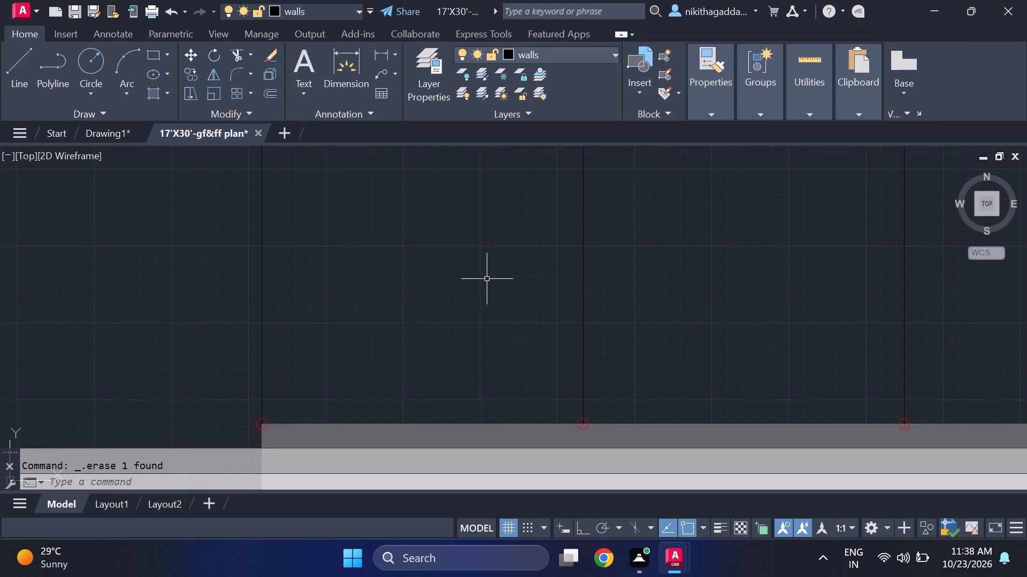
scroll(487, 279, down, 5)
middle_drag(519, 245, 564, 417)
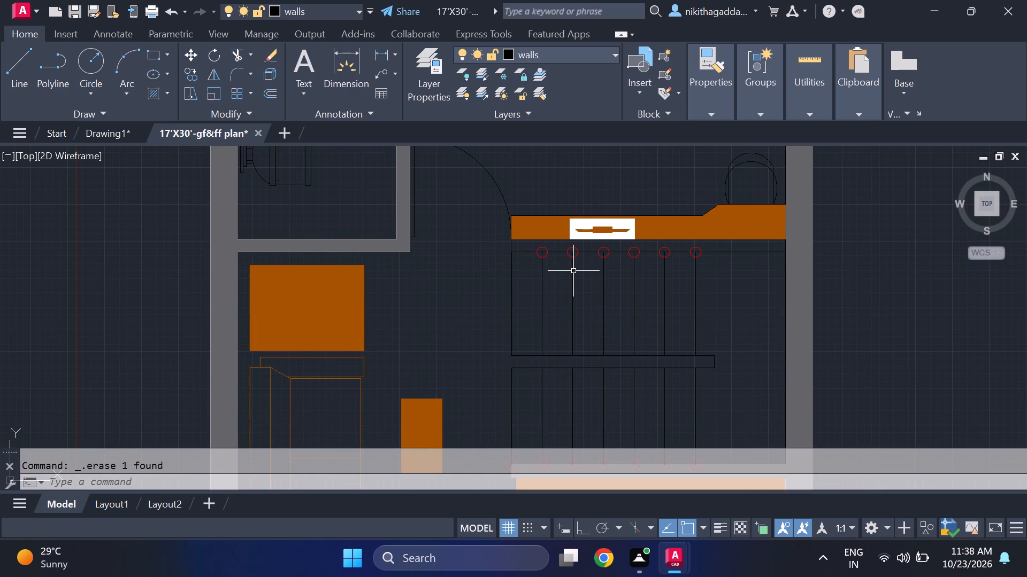
scroll(574, 270, up, 1)
click(499, 244)
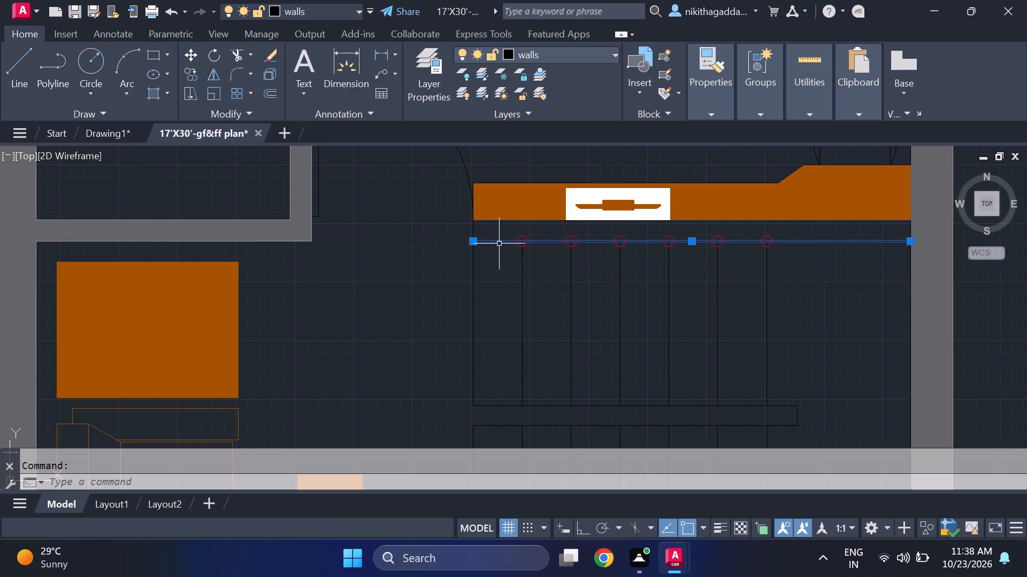
key(Delete)
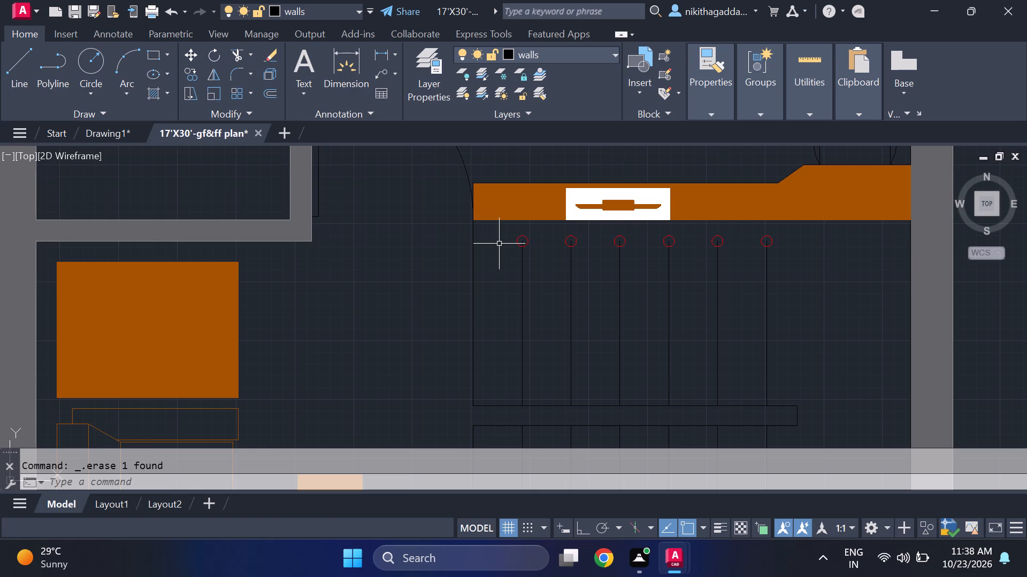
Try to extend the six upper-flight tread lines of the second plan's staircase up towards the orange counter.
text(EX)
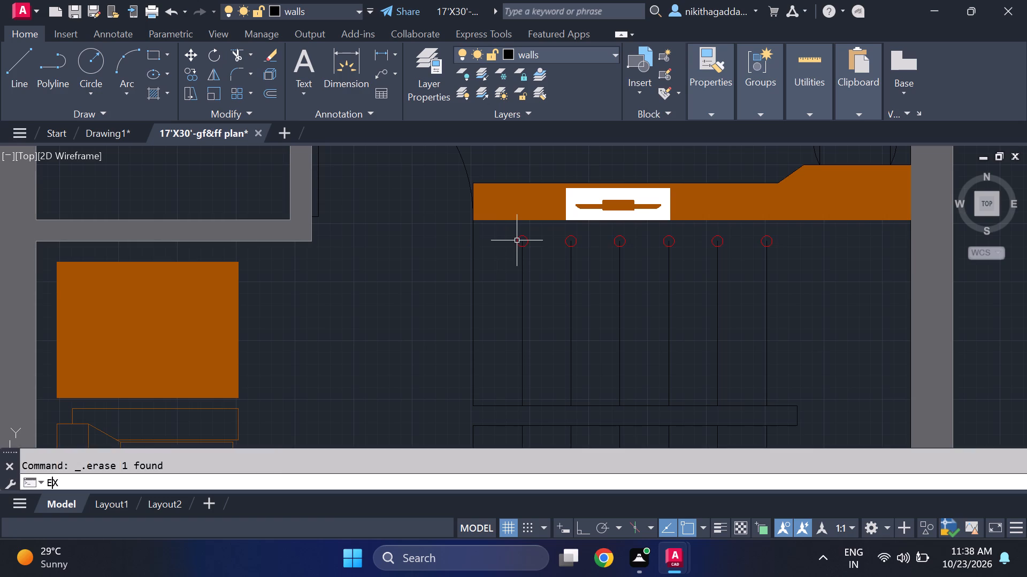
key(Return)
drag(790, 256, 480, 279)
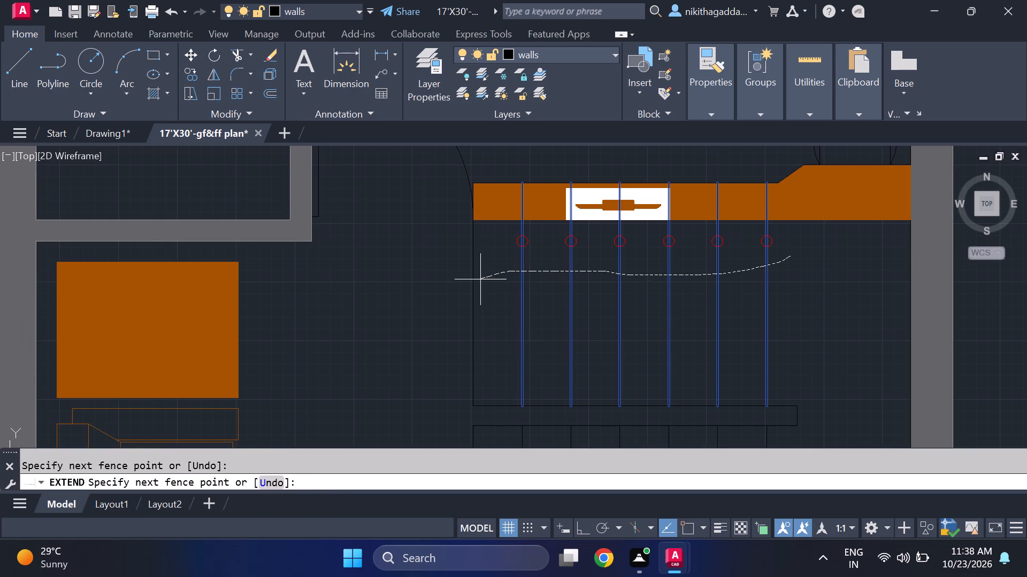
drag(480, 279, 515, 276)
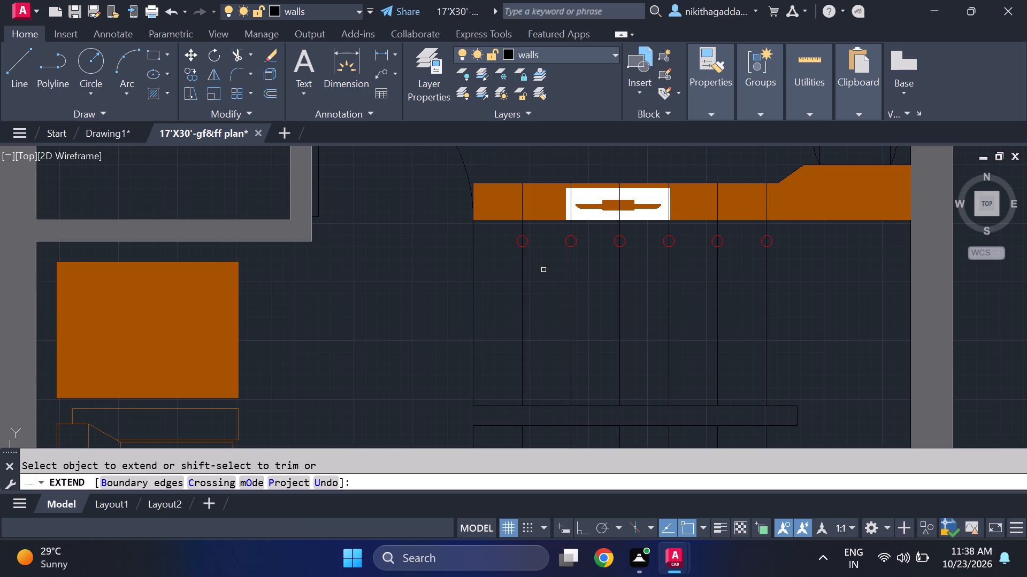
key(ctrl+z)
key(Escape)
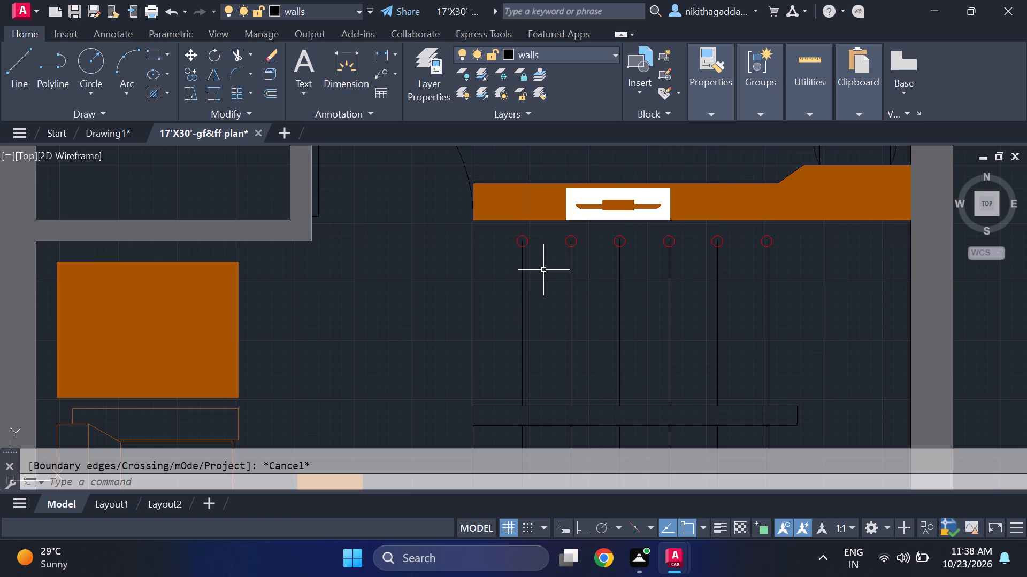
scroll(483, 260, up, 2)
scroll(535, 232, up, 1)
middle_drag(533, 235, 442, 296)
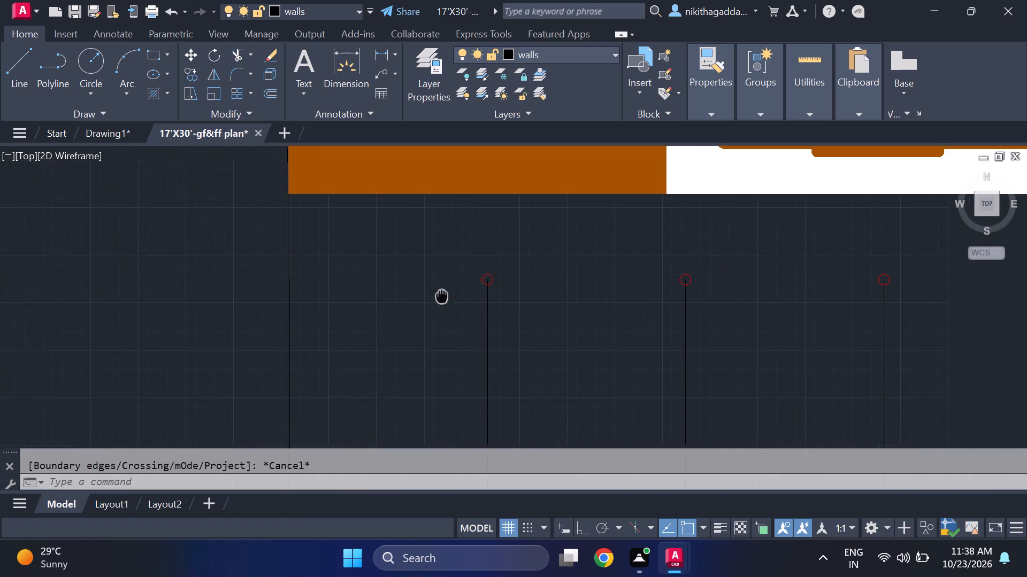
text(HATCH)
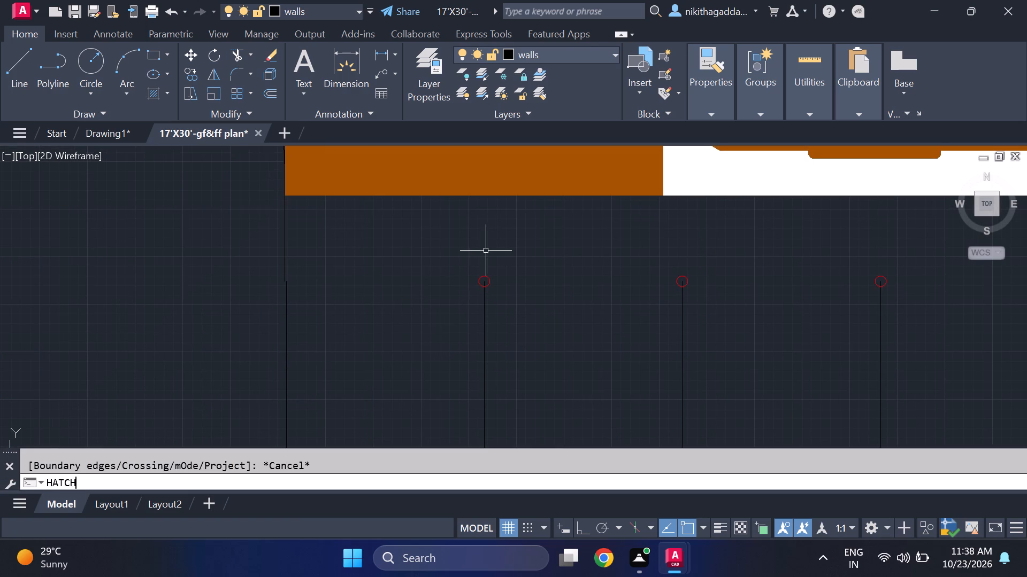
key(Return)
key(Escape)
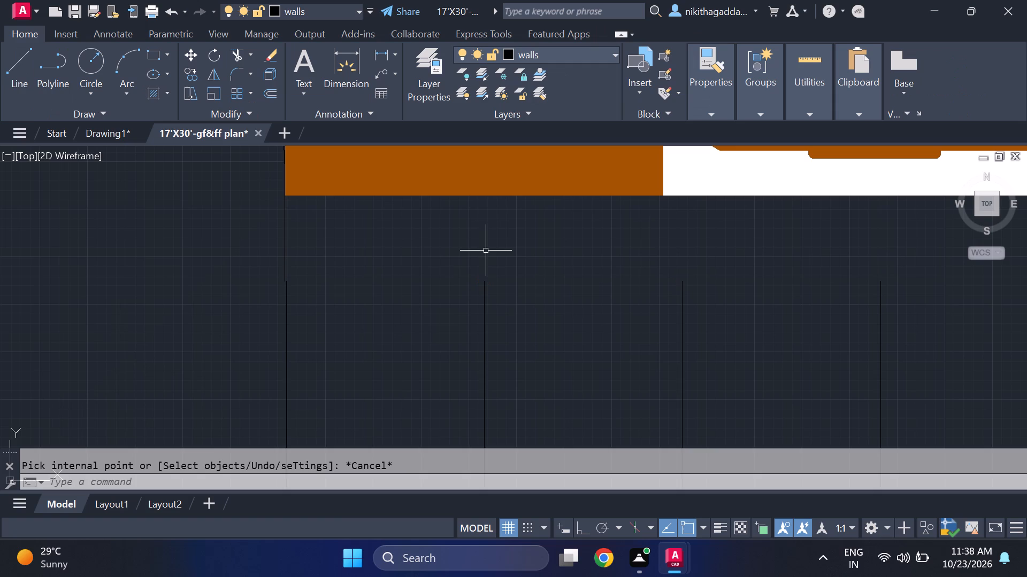
Extend the six upper-flight tread lines of the second plan's staircase up to the far edge of the orange counter.
text(EX)
key(Return)
click(486, 295)
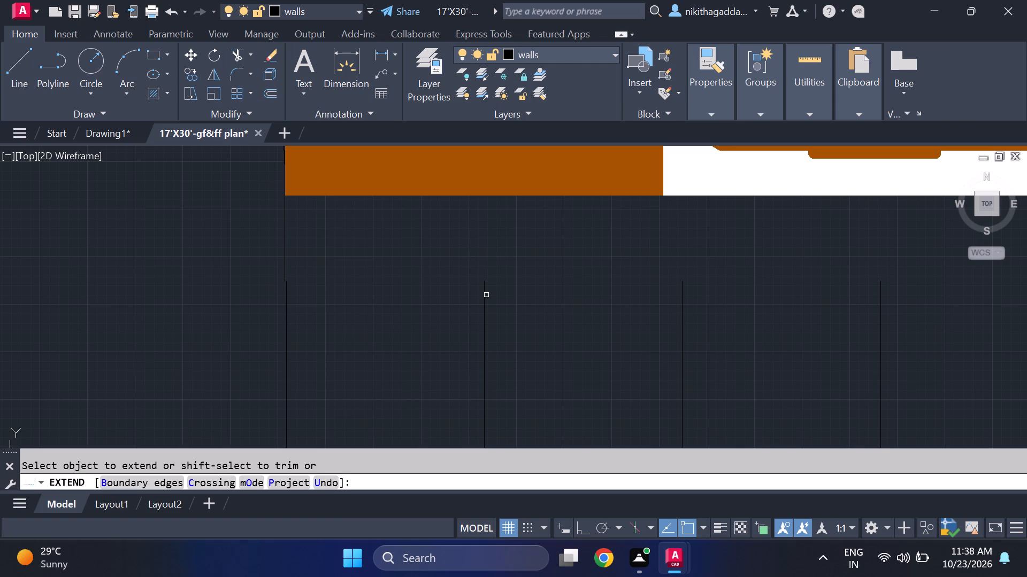
drag(499, 287, 463, 309)
drag(809, 349, 341, 347)
scroll(557, 282, down, 5)
drag(671, 317, 588, 328)
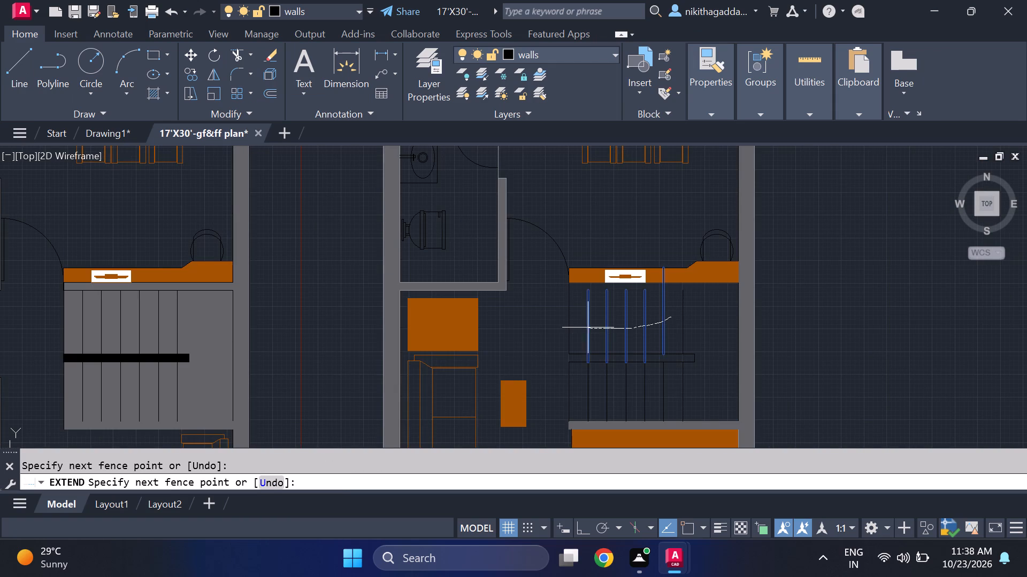
drag(588, 328, 597, 321)
drag(649, 306, 630, 313)
scroll(639, 305, up, 2)
drag(637, 305, 591, 337)
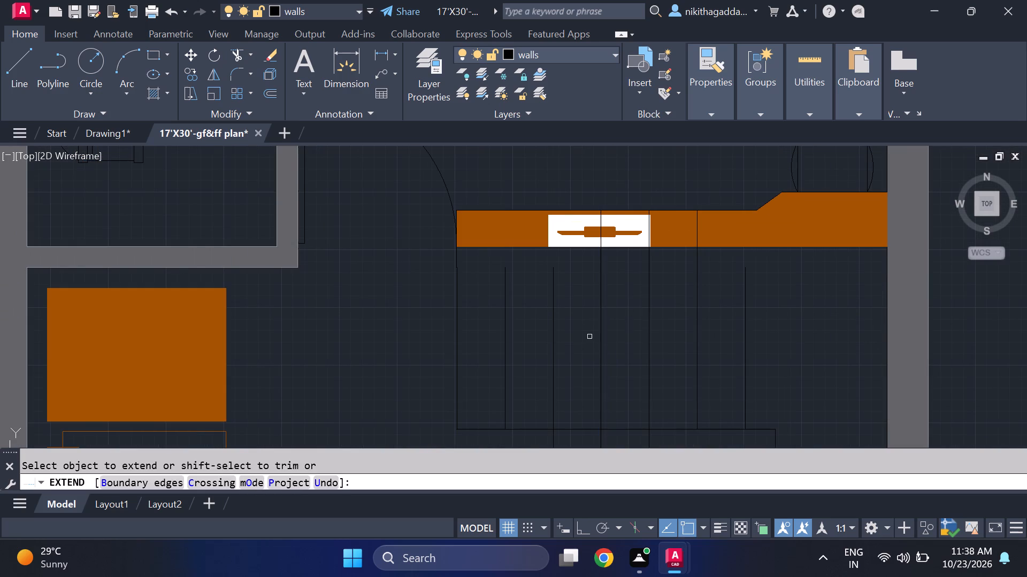
drag(585, 329, 517, 349)
drag(508, 330, 482, 331)
drag(779, 325, 696, 332)
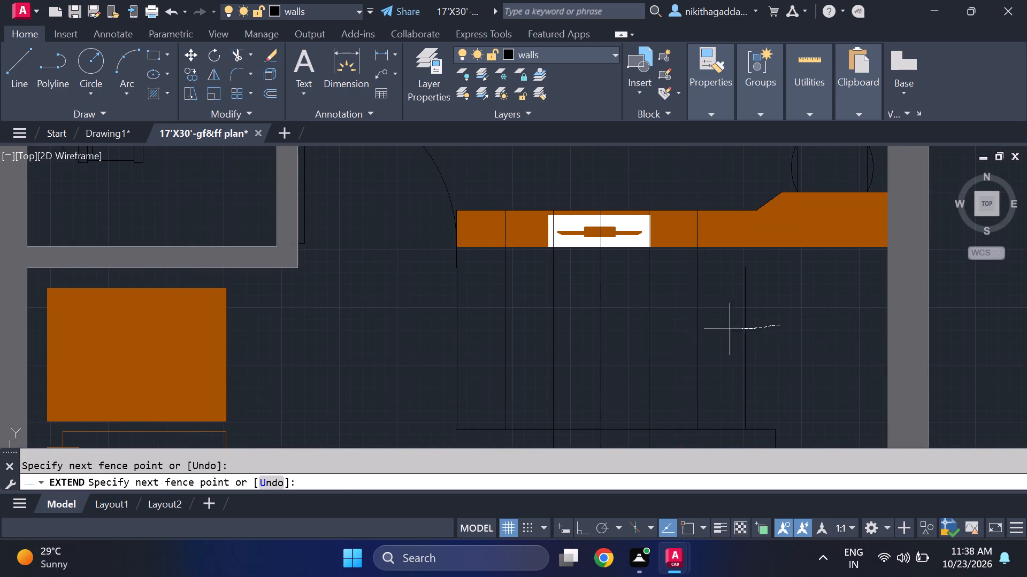
drag(696, 332, 650, 345)
scroll(644, 317, down, 2)
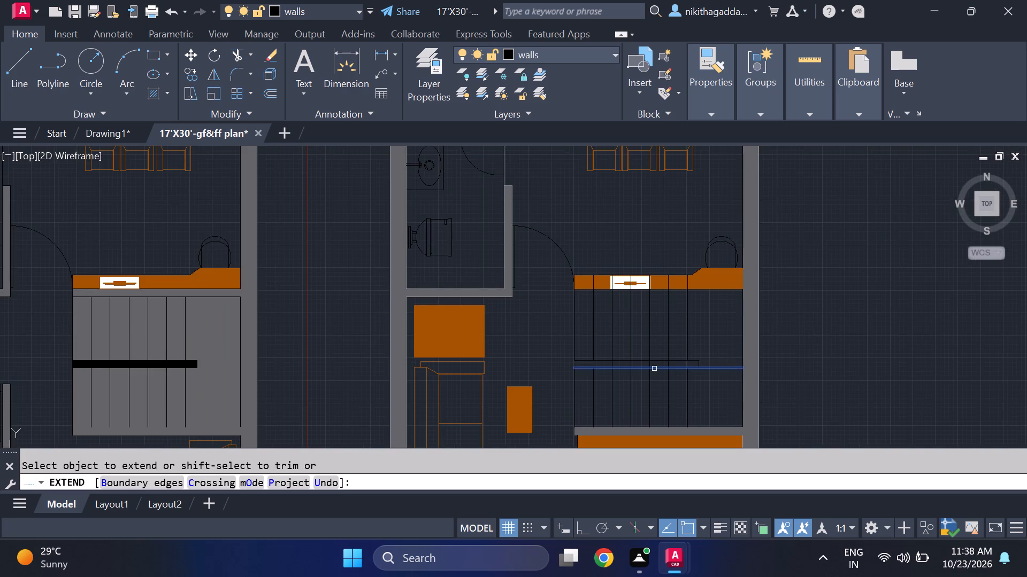
middle_drag(649, 368, 615, 318)
scroll(627, 337, up, 2)
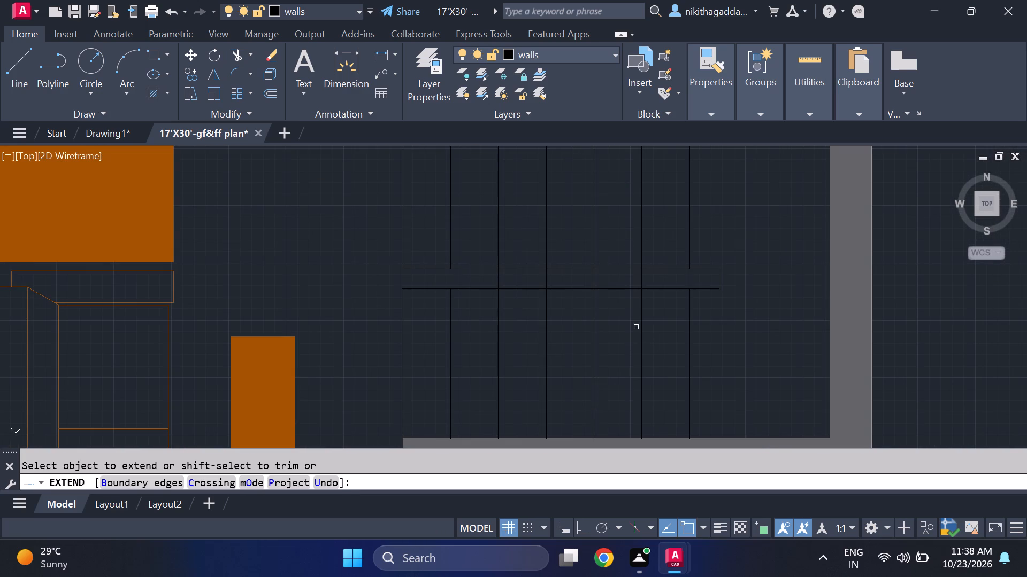
key(Escape)
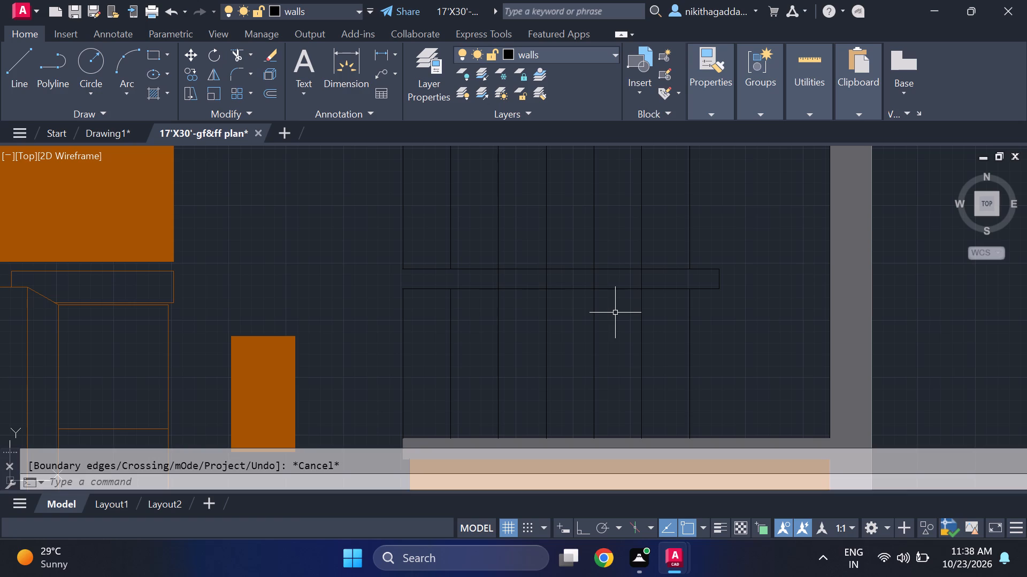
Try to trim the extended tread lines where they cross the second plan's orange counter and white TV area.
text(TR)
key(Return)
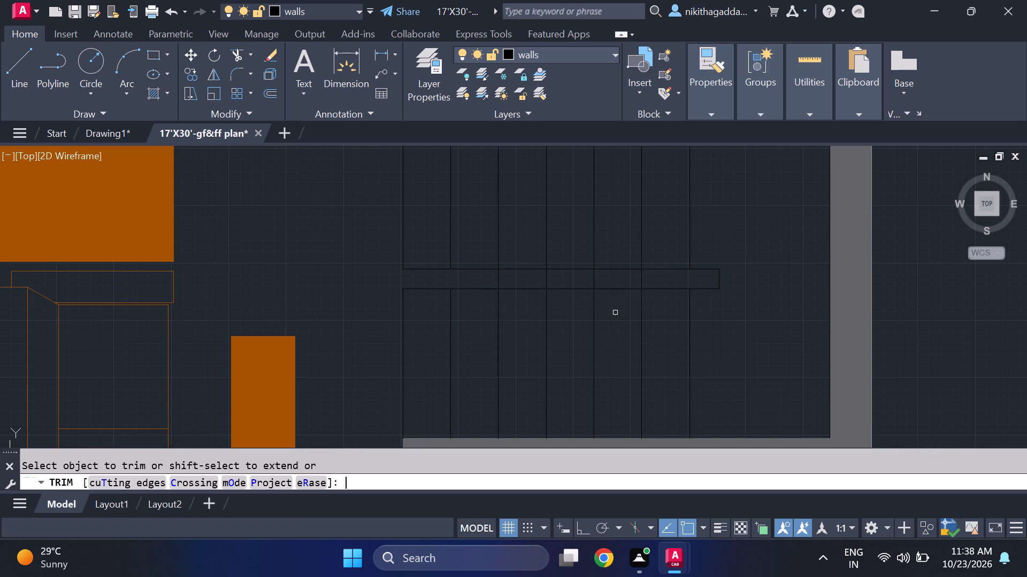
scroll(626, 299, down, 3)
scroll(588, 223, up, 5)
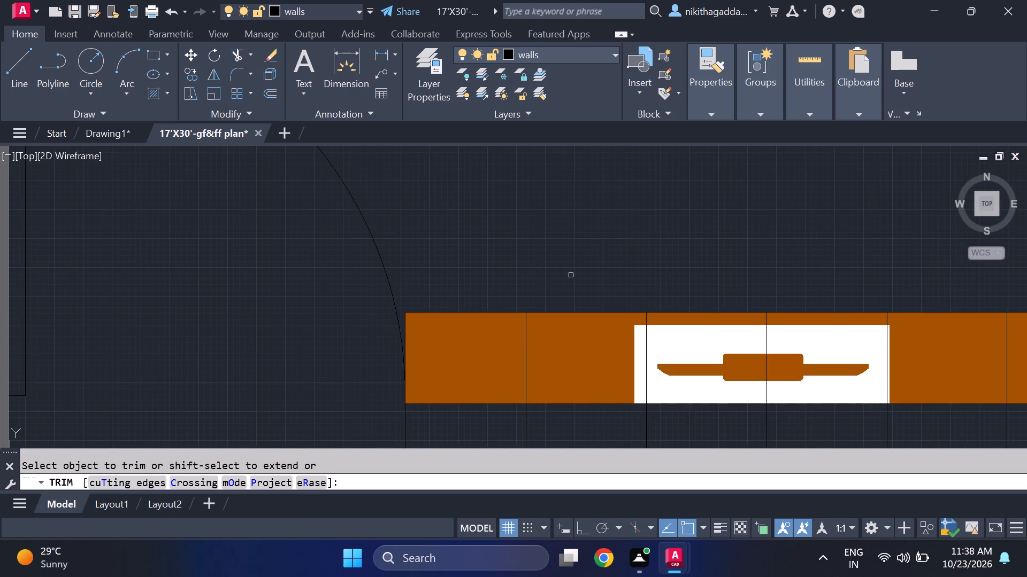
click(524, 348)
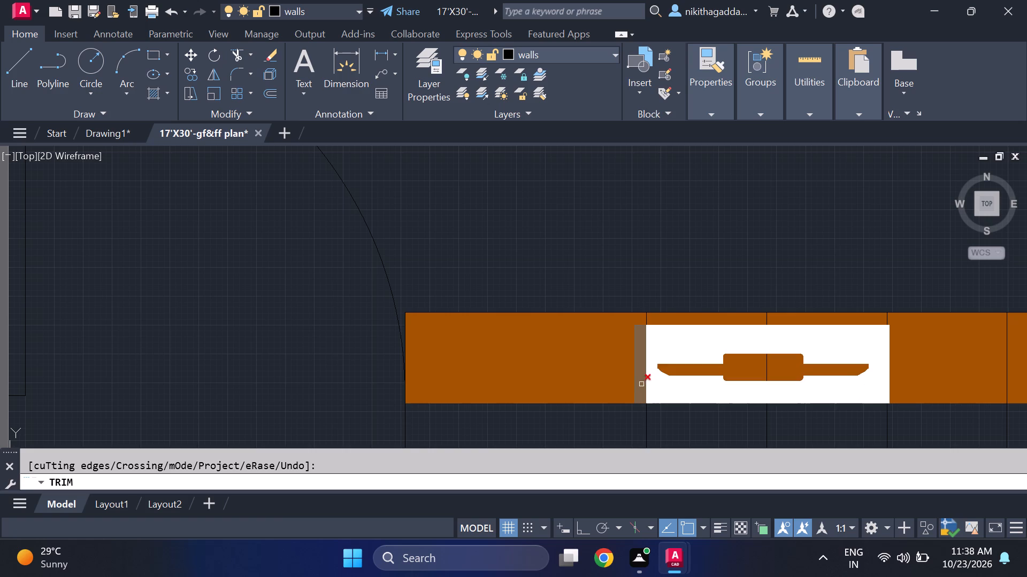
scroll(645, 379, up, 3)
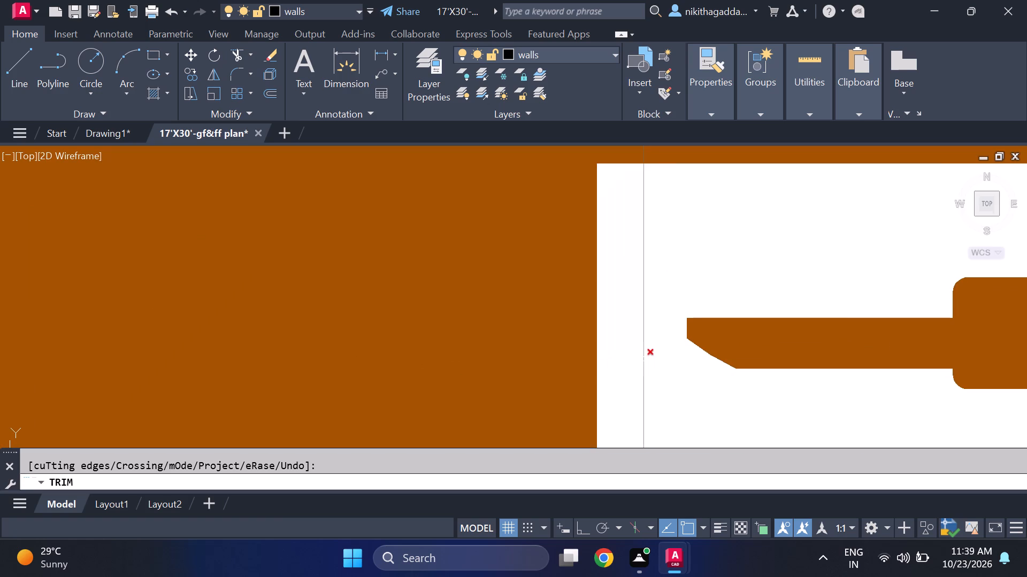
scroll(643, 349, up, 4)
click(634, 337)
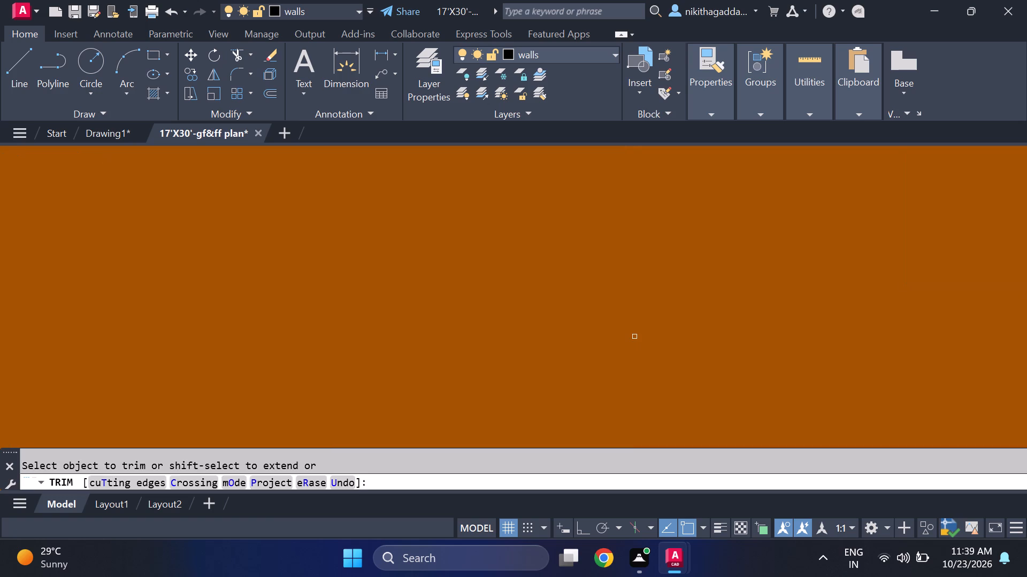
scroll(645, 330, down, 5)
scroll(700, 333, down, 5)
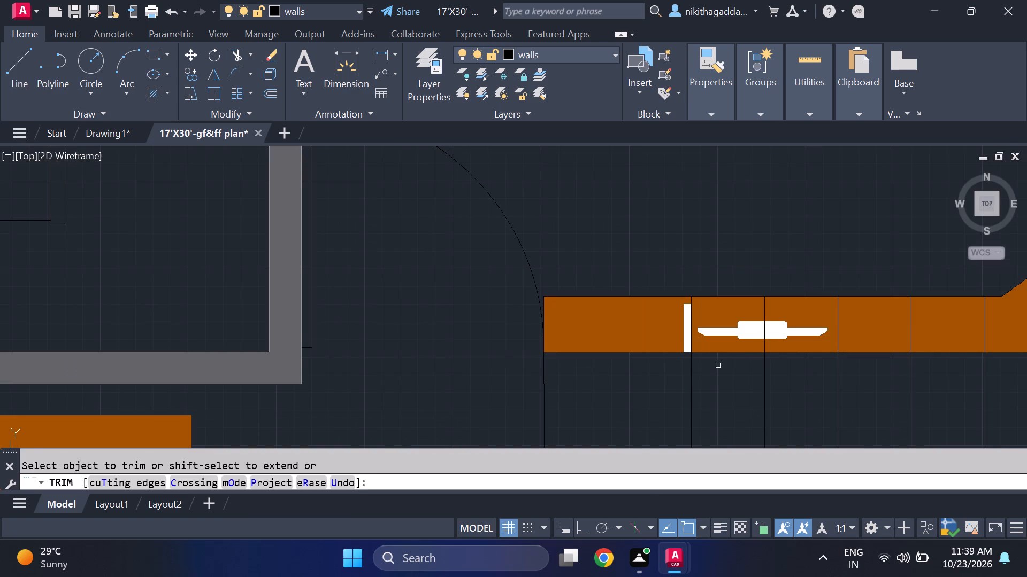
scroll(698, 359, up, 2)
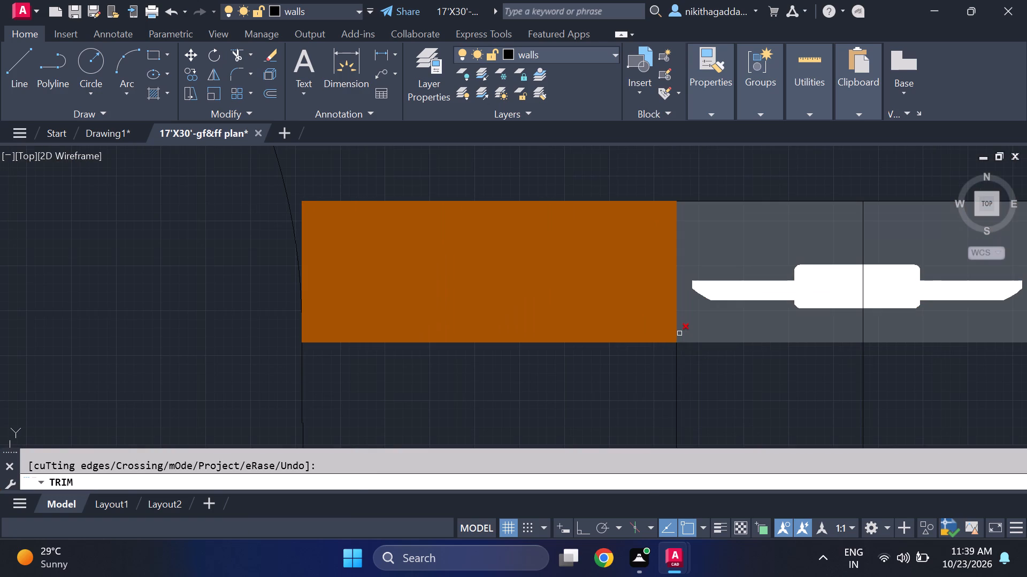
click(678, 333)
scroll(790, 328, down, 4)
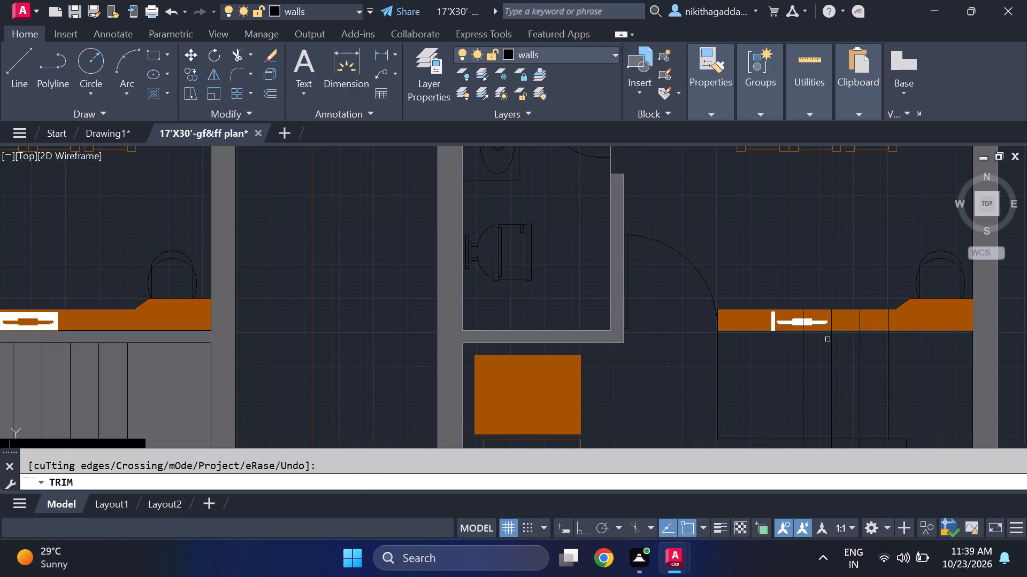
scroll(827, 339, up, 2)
Undo the attempted trims and the extension of the six upper-flight tread lines in the second plan's staircase.
key(ctrl+z)
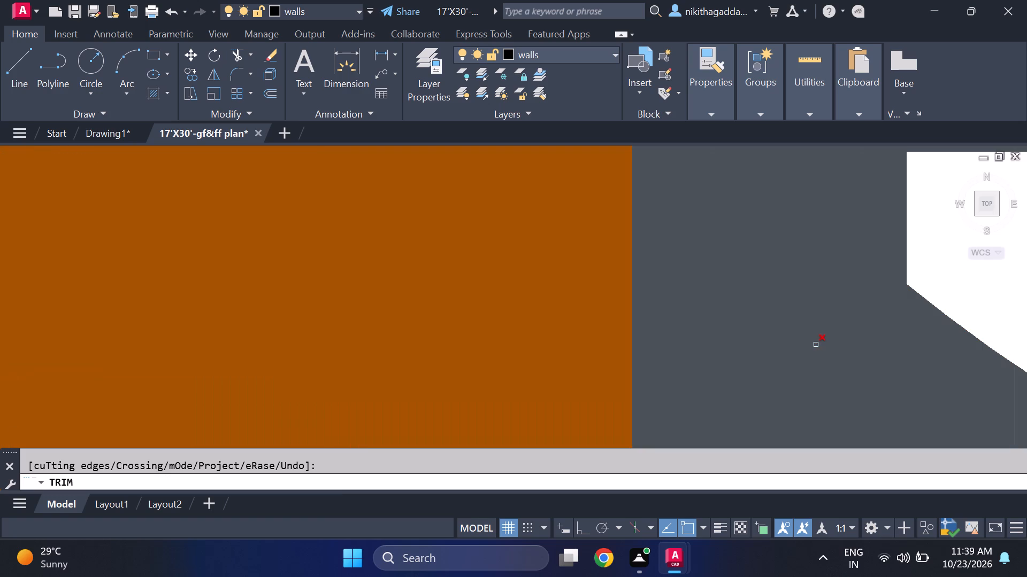
scroll(625, 365, down, 7)
scroll(779, 346, down, 3)
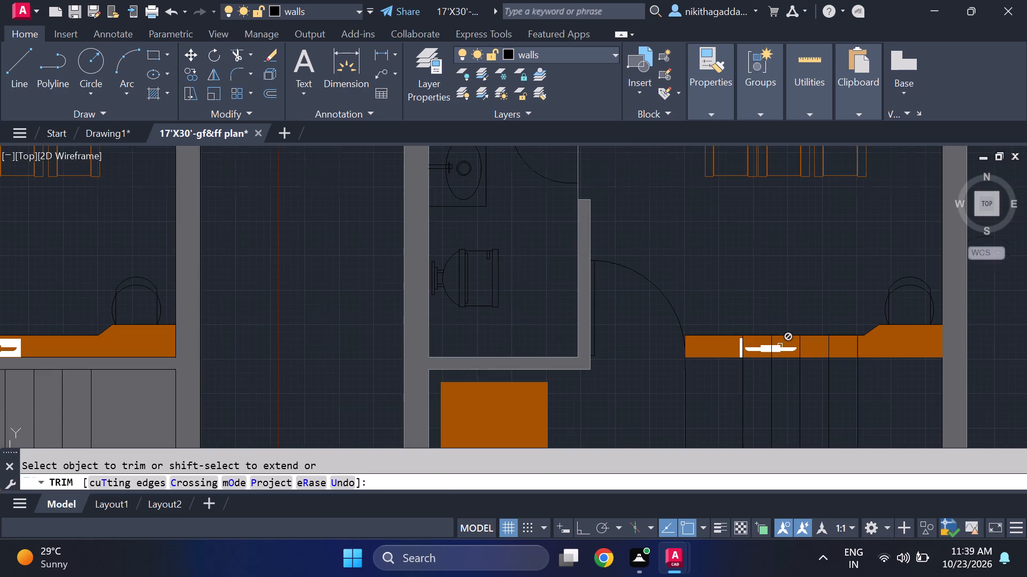
key(ctrl+z)
key(ctrl+z)
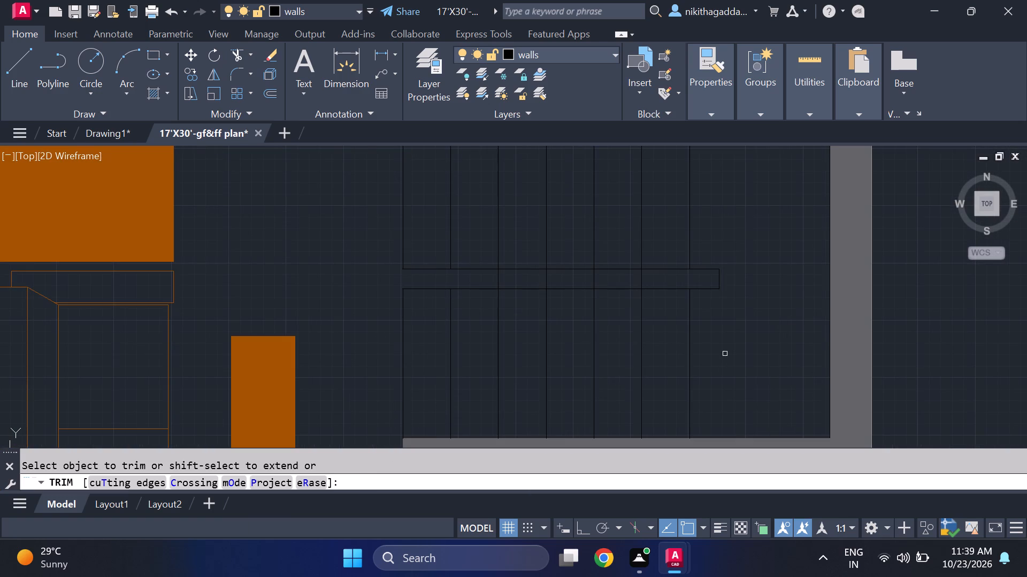
scroll(720, 332, down, 3)
scroll(699, 305, up, 3)
middle_drag(696, 309, 679, 358)
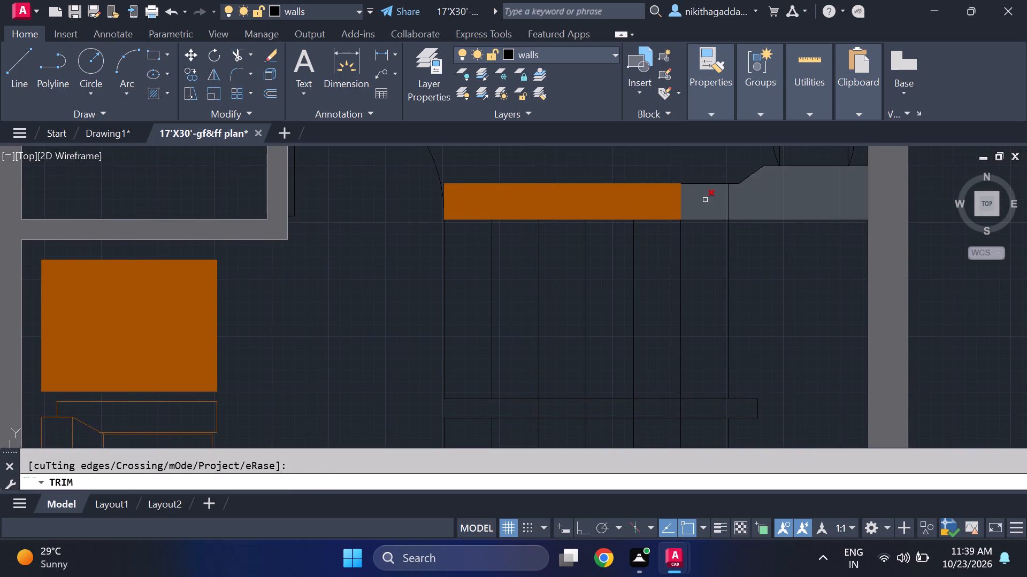
key(ctrl+z)
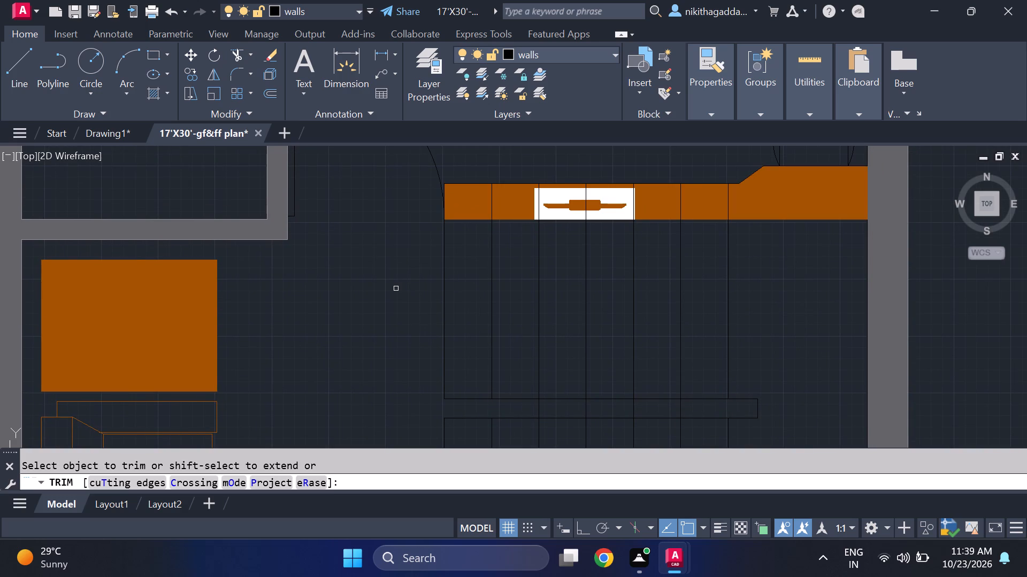
key(ctrl+z)
key(ctrl+z)
key(ctrl+z)
key(Escape)
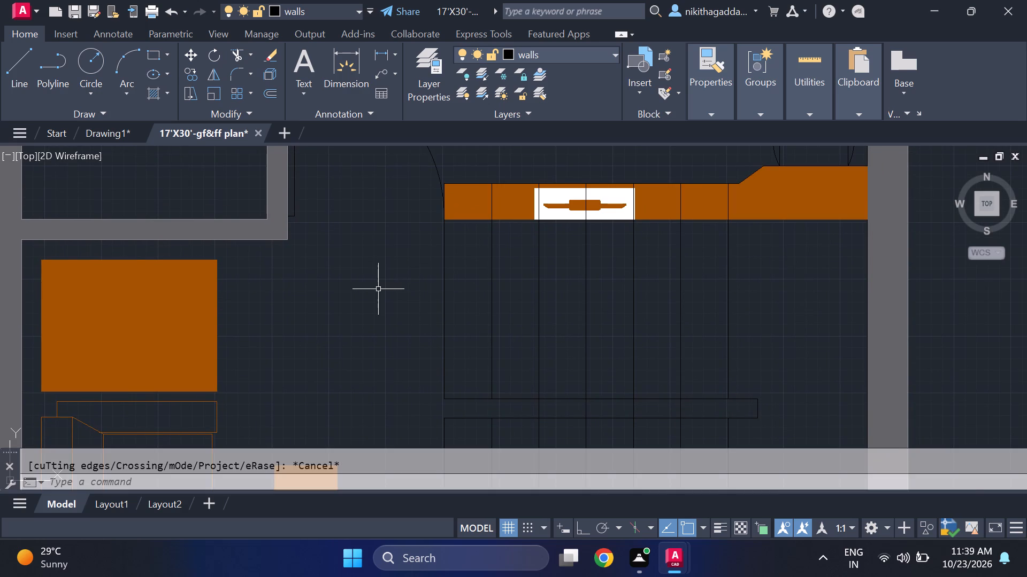
key(ctrl+z)
key(ctrl+z)
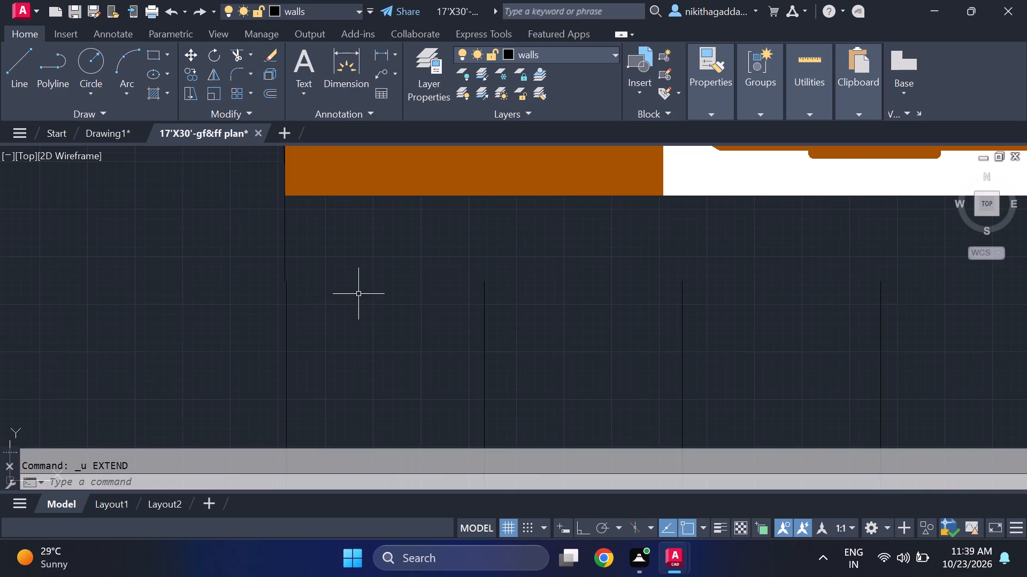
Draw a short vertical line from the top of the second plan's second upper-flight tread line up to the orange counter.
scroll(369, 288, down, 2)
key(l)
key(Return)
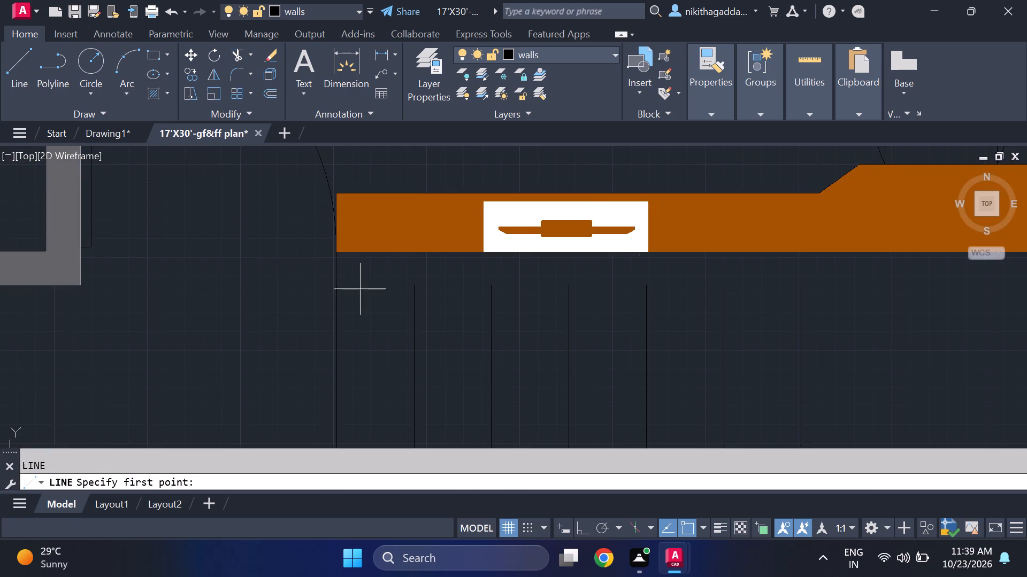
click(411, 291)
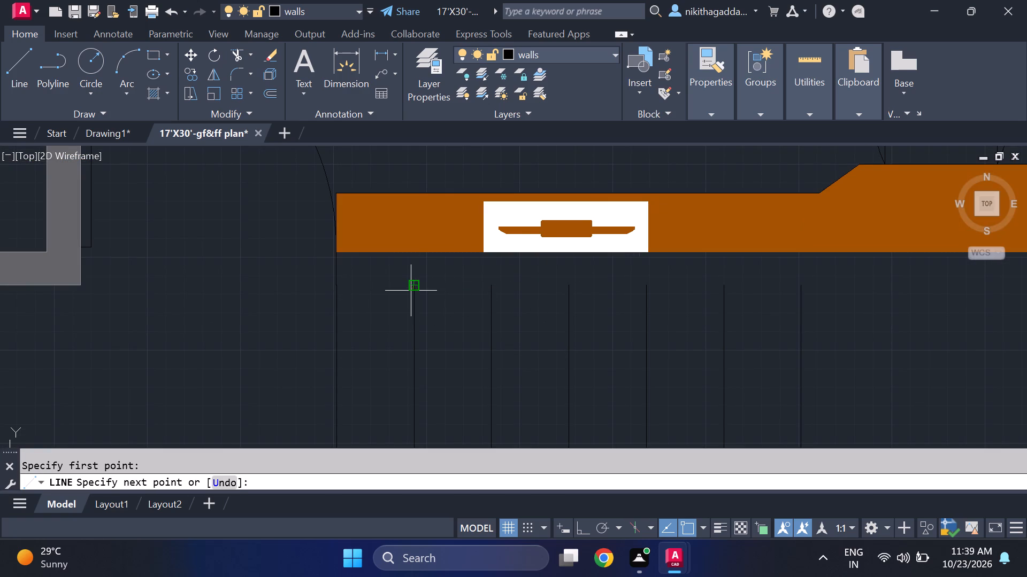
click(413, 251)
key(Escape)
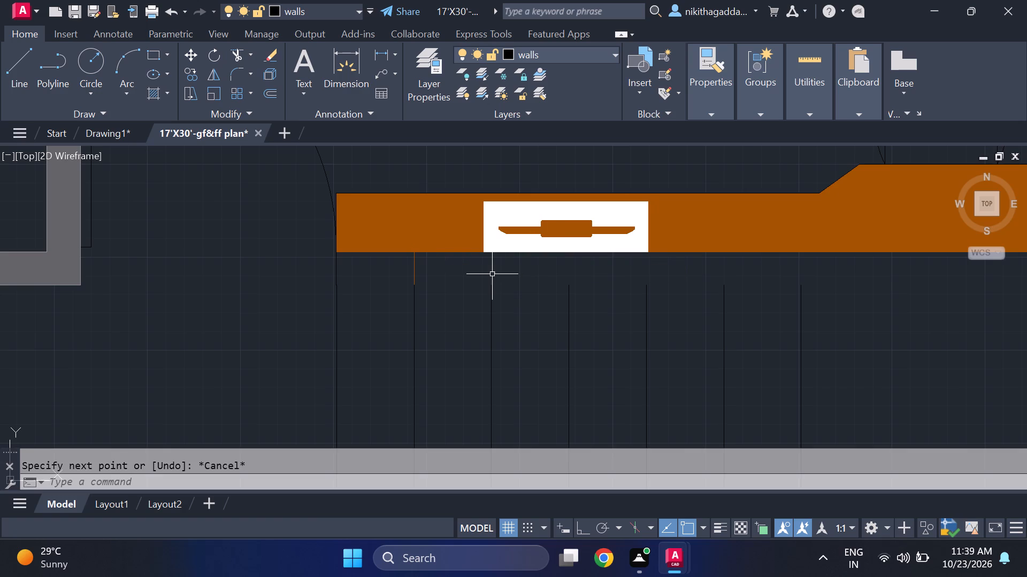
Set the current drawing colour to ByLayer.
text(COLO)
key(r)
key(Return)
click(502, 196)
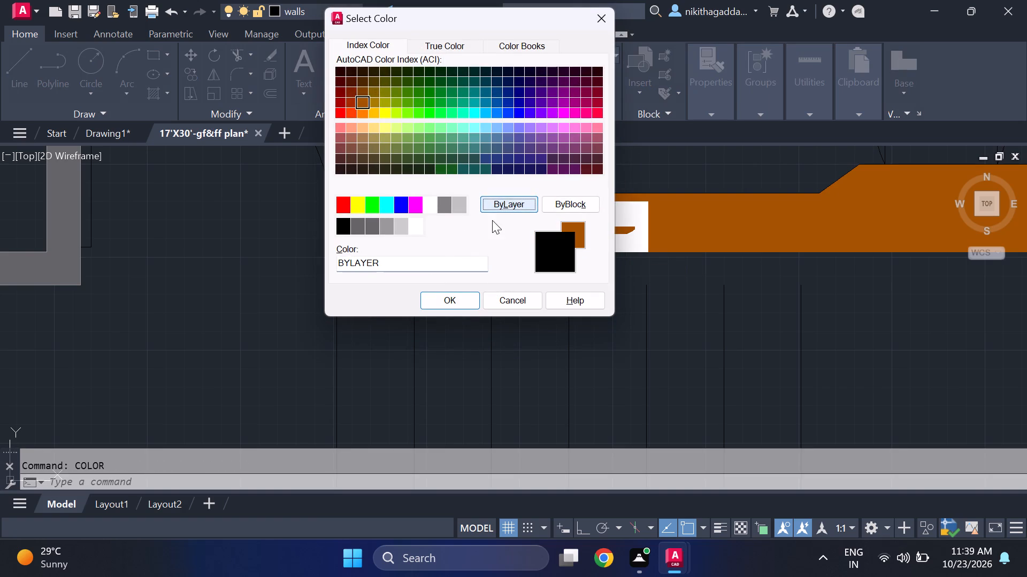
click(459, 303)
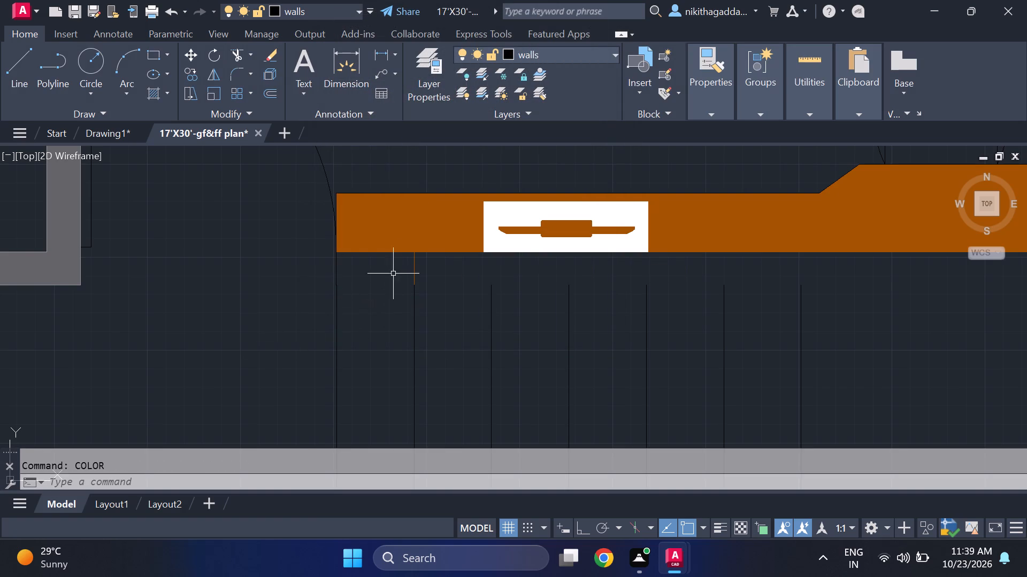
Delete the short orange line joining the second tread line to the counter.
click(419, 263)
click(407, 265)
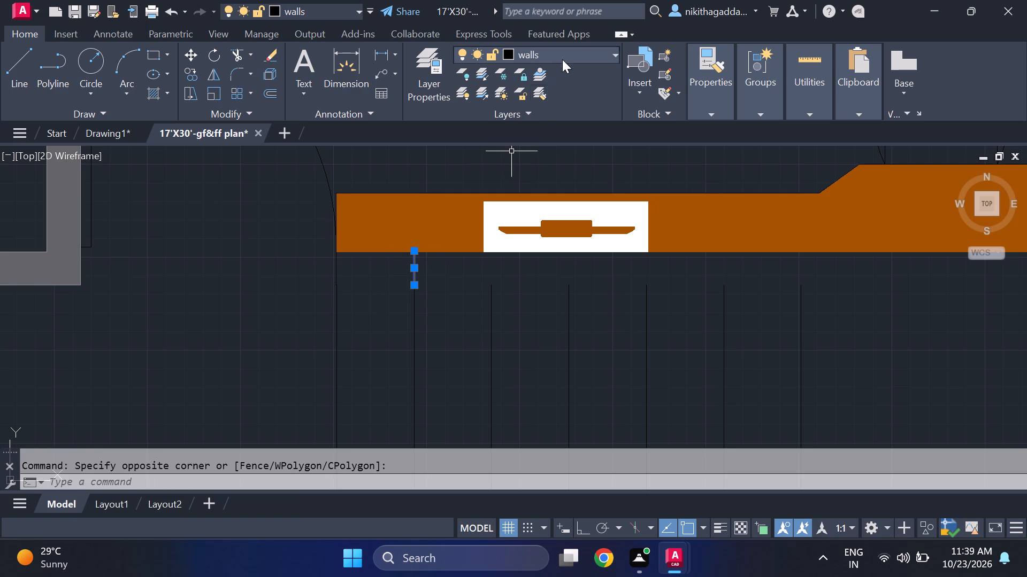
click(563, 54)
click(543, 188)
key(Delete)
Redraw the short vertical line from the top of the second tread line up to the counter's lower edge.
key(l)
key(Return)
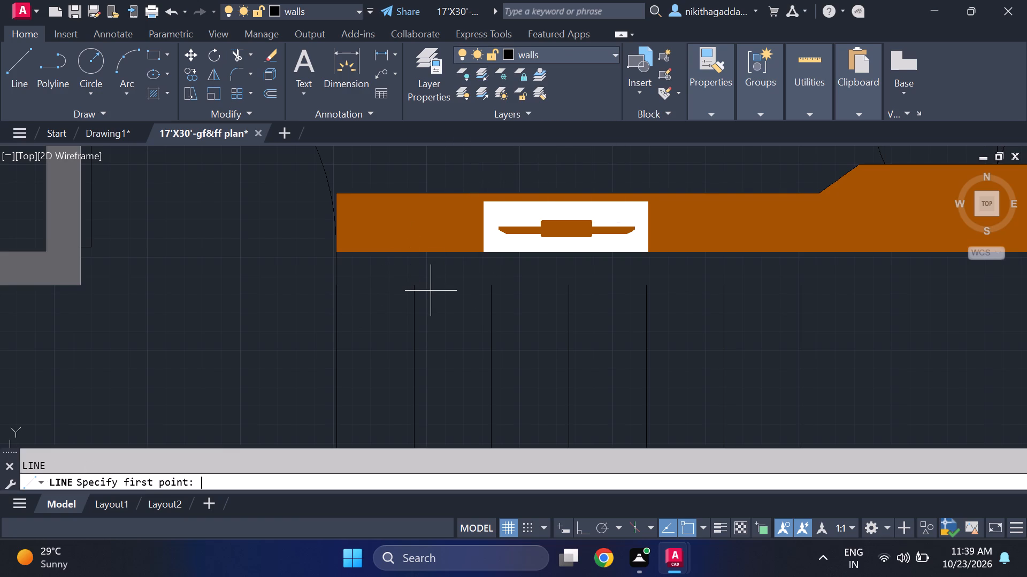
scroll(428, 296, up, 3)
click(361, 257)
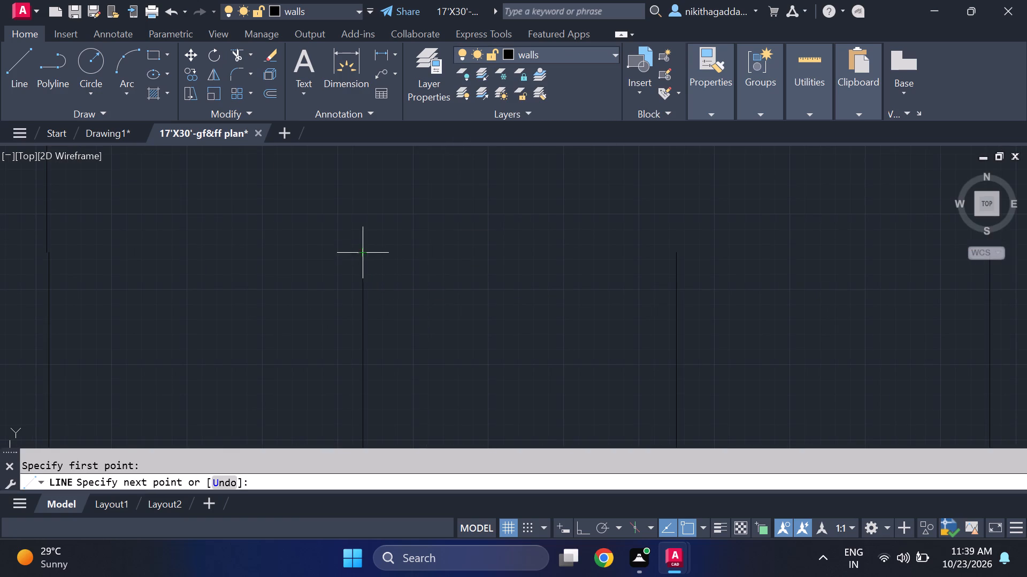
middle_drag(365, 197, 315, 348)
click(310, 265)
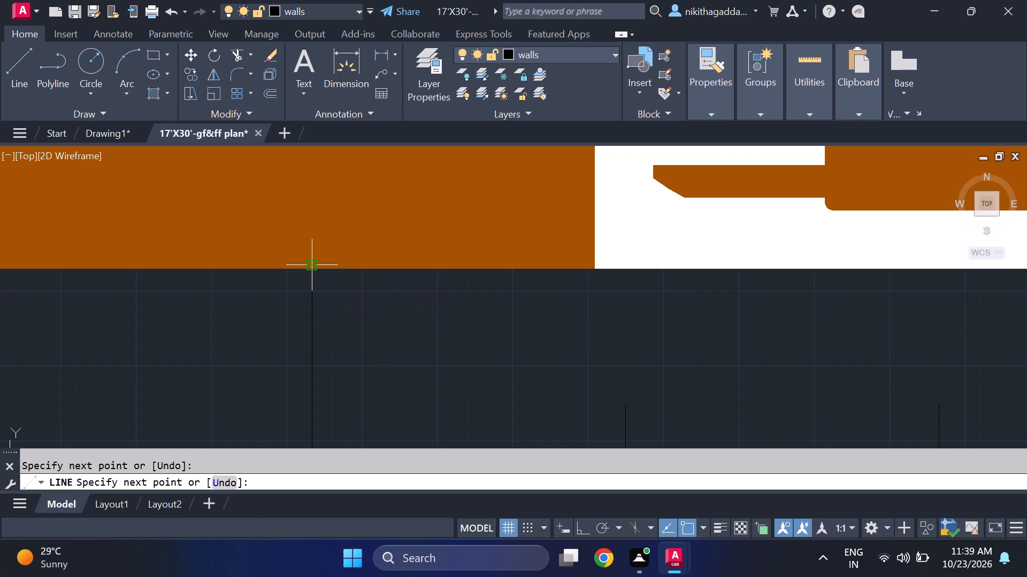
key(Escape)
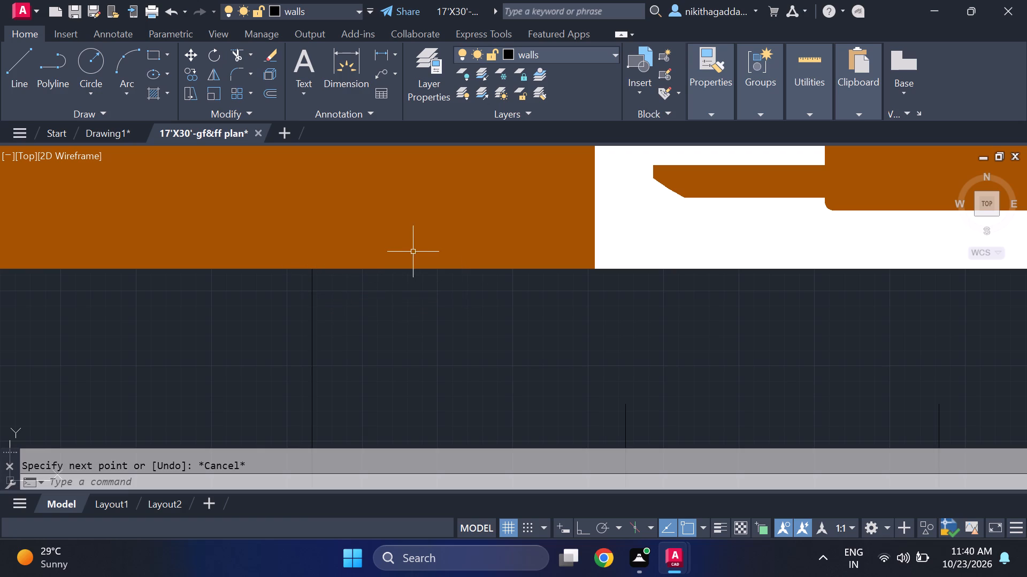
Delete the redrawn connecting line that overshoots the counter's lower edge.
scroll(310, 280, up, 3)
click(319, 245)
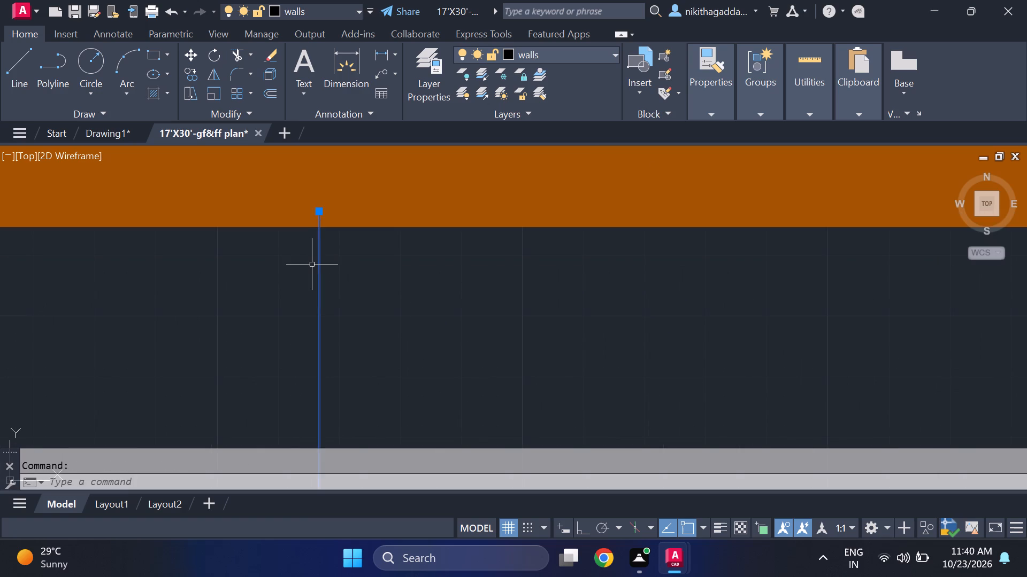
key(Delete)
Draw a line about 4.5" up from the second tread line to the counter's lower edge, continuing along it to the counter's outer corner.
key(l)
key(Return)
scroll(328, 270, down, 2)
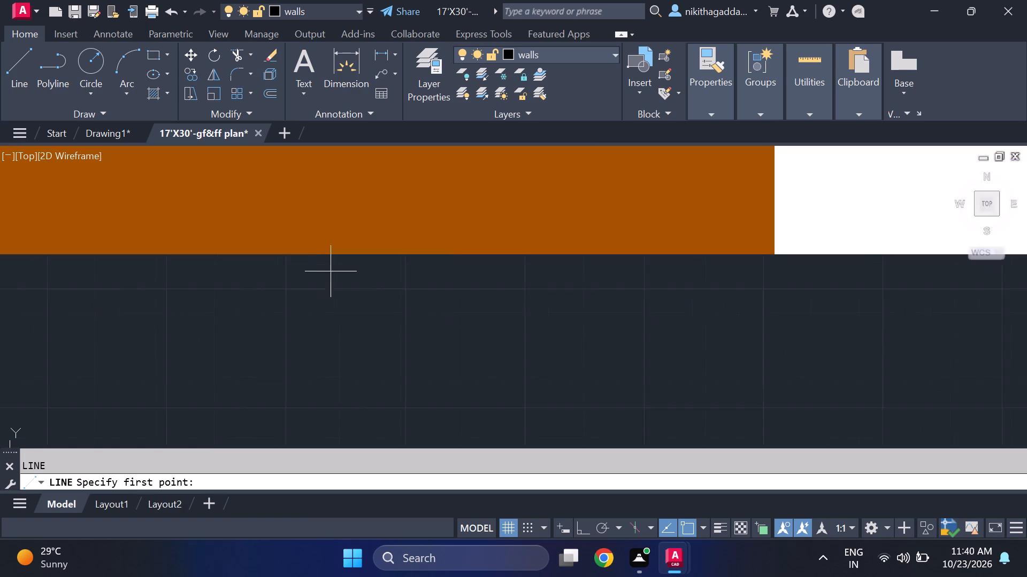
scroll(332, 273, down, 2)
click(332, 352)
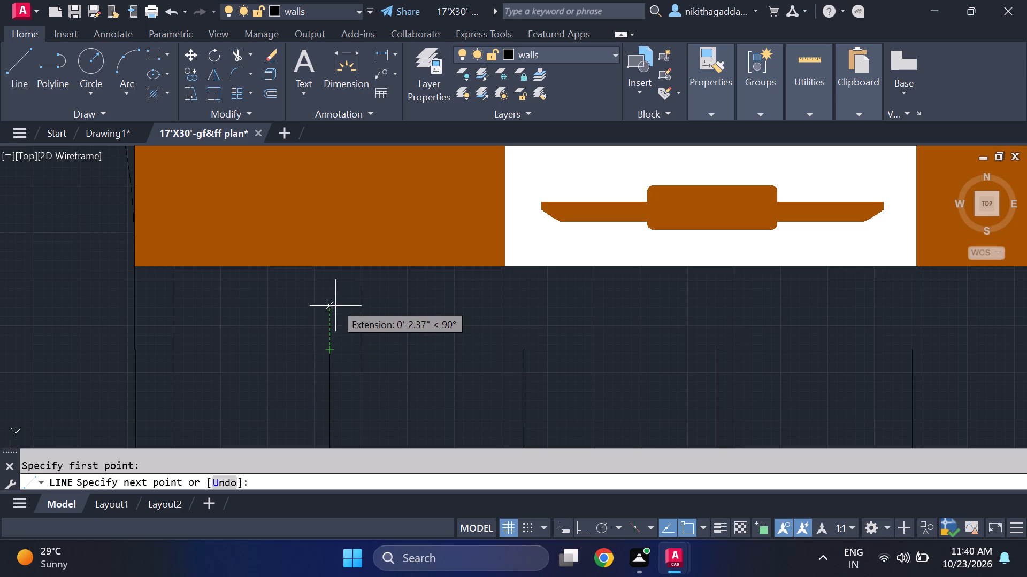
click(328, 267)
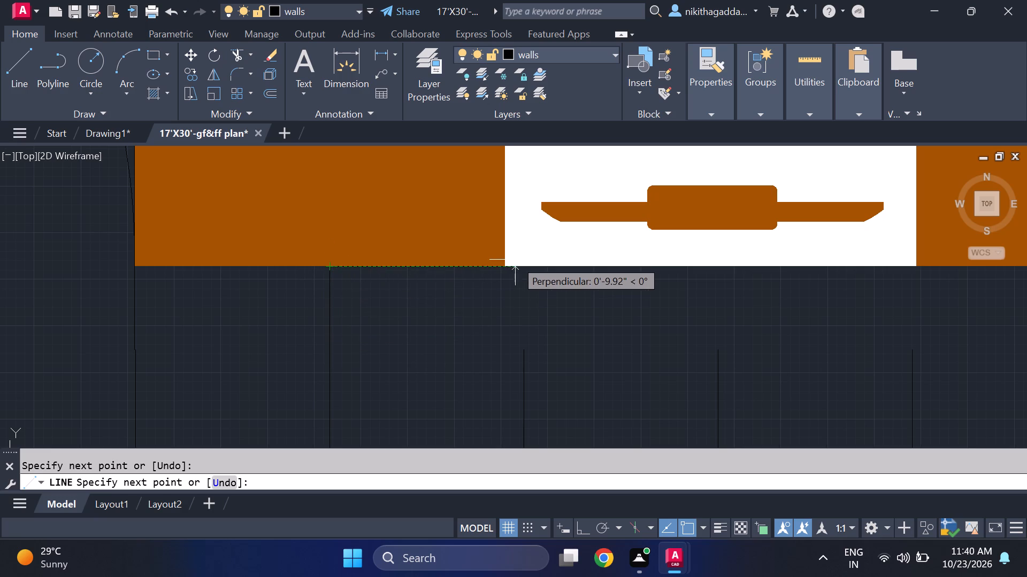
click(136, 264)
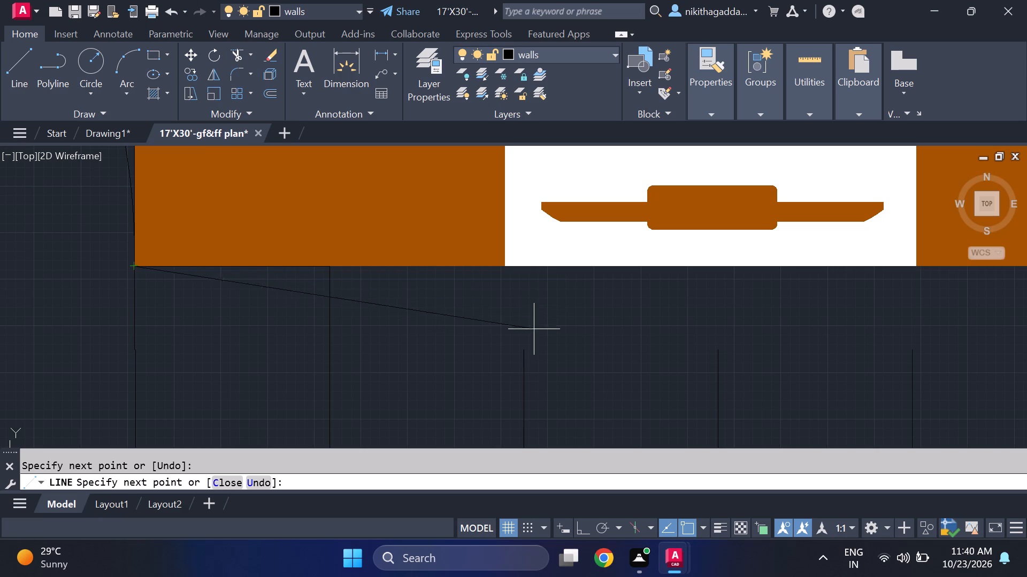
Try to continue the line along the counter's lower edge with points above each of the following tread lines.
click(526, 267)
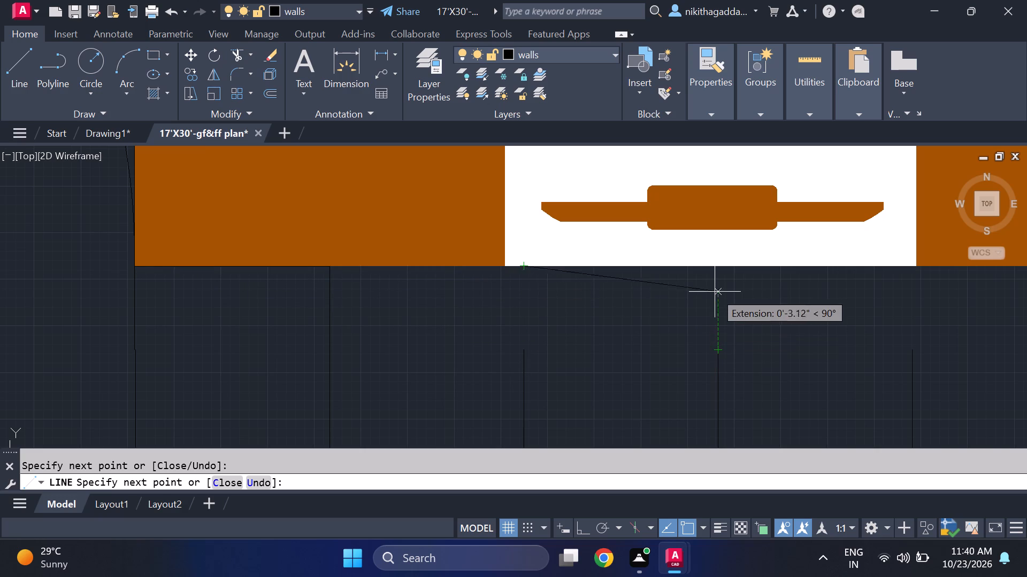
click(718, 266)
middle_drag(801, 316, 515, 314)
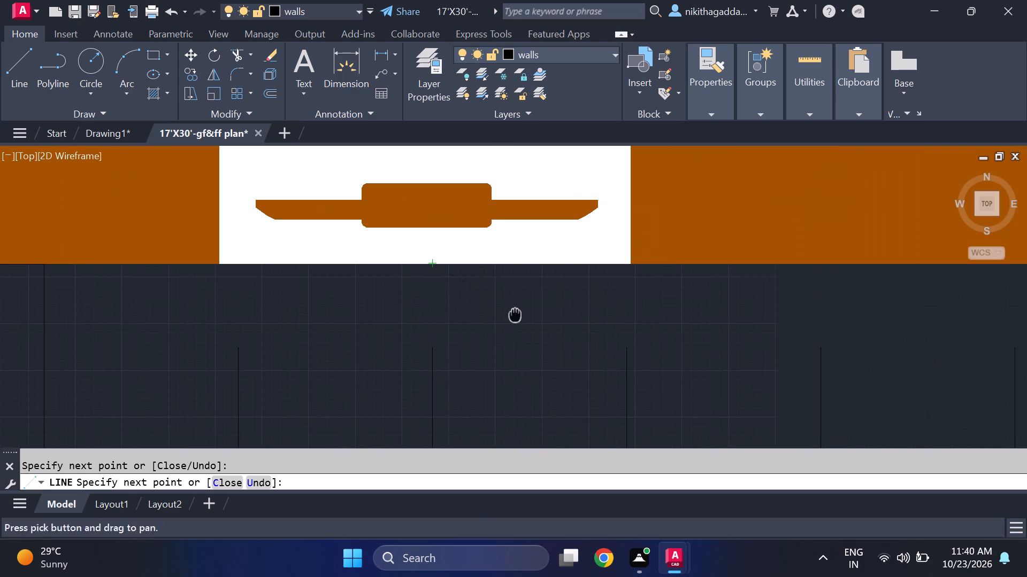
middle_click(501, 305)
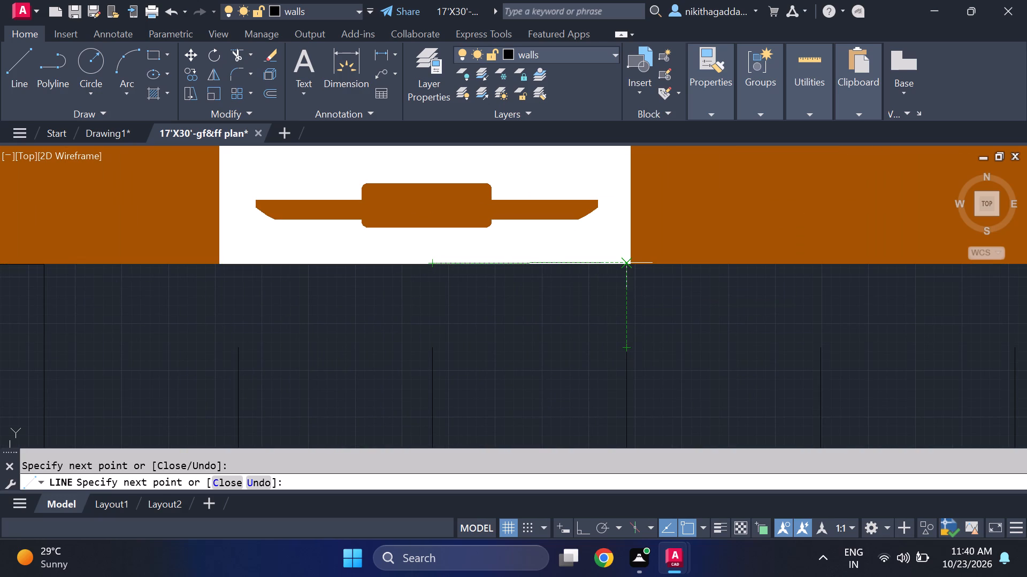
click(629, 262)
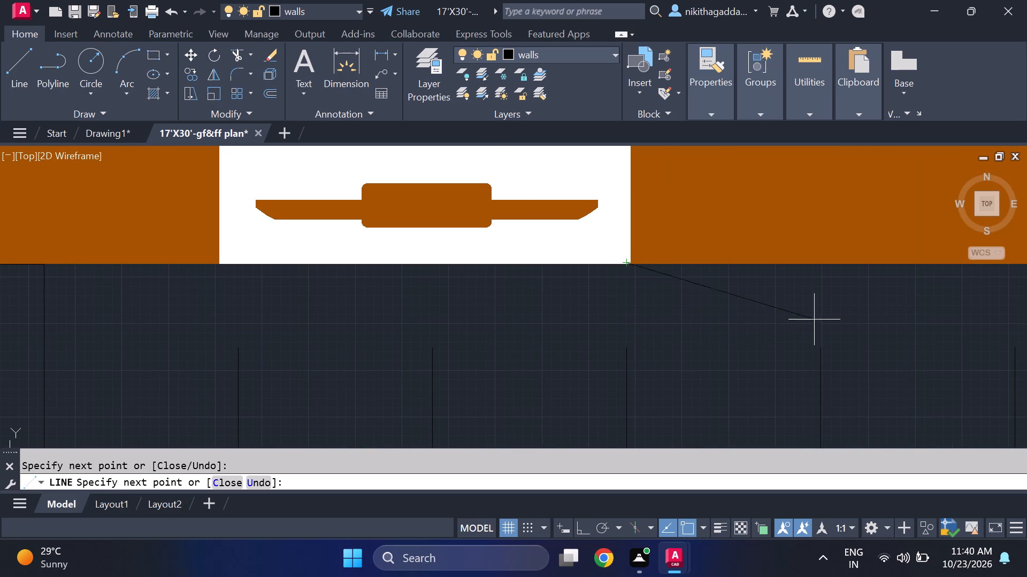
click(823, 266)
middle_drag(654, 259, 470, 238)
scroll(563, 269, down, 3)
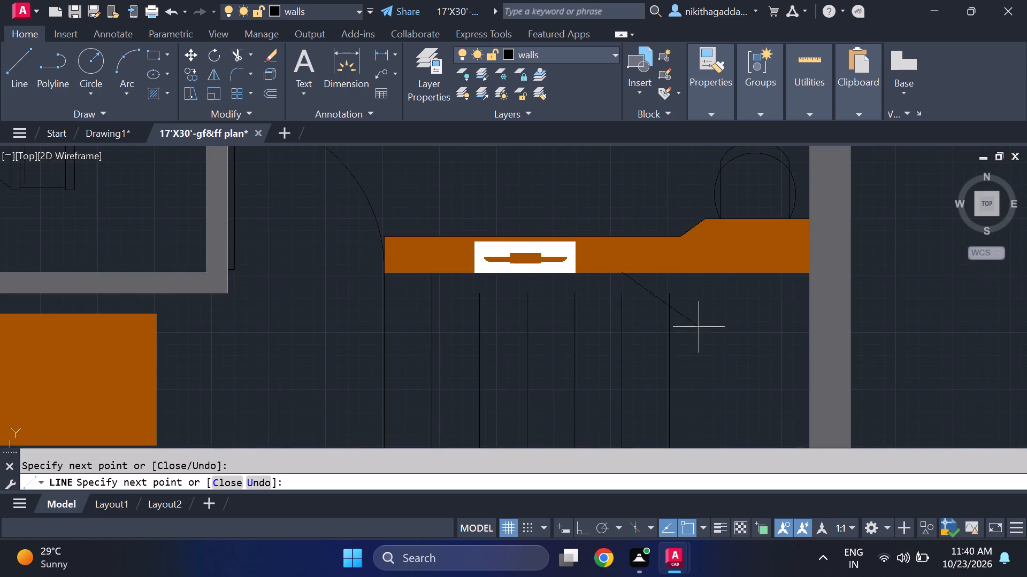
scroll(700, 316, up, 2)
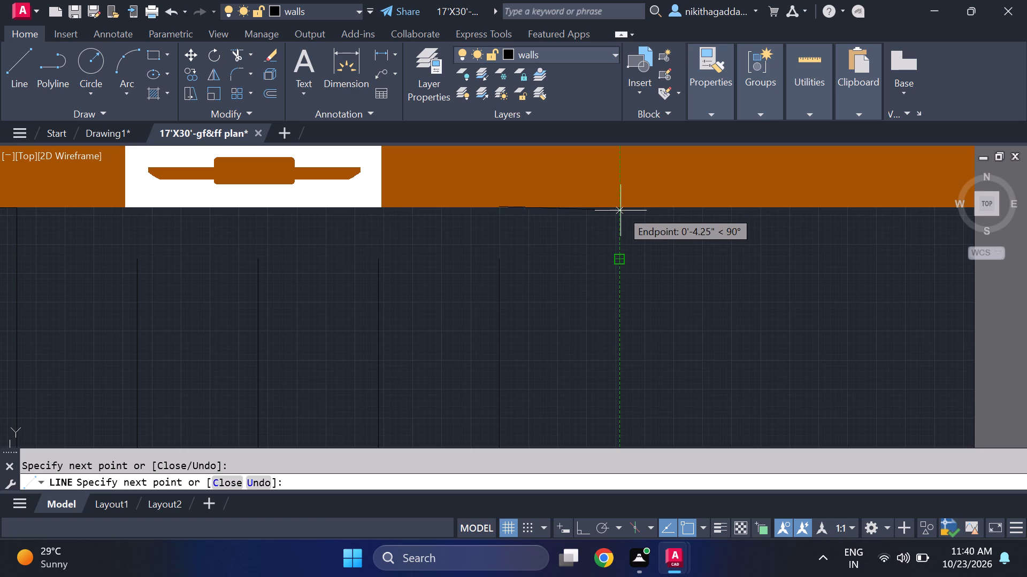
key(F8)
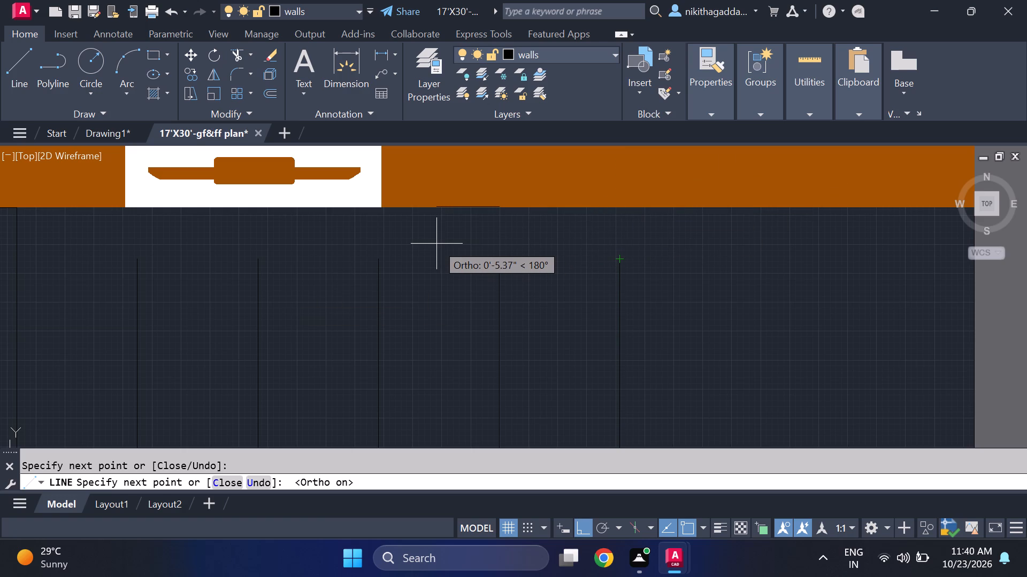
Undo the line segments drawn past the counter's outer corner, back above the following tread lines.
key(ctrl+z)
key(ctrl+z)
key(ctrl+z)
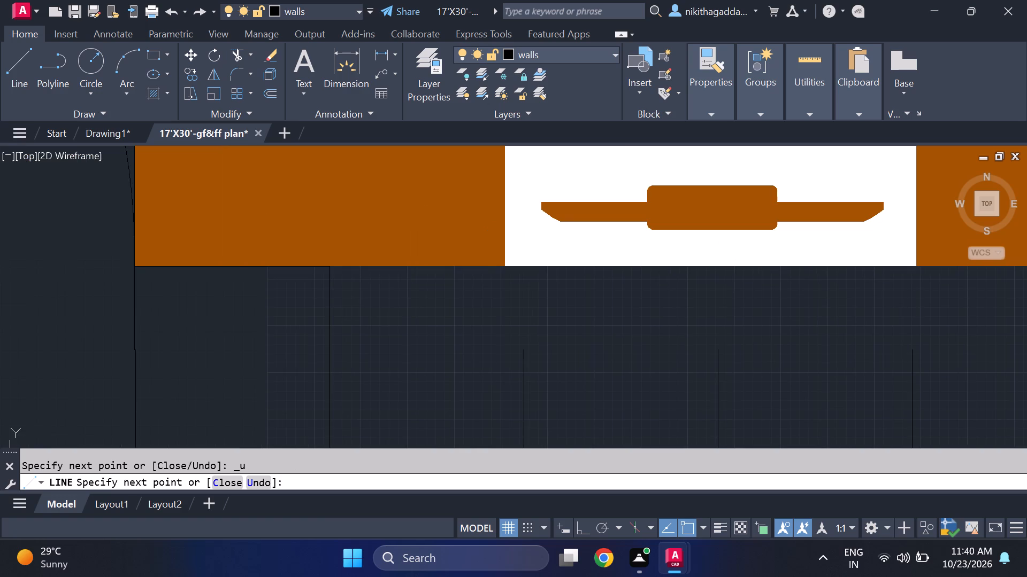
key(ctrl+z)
Continue the line along the counter's lower edge to above the last tread line, and down to that tread line's upper end.
middle_drag(577, 276, 45, 235)
scroll(291, 242, down, 3)
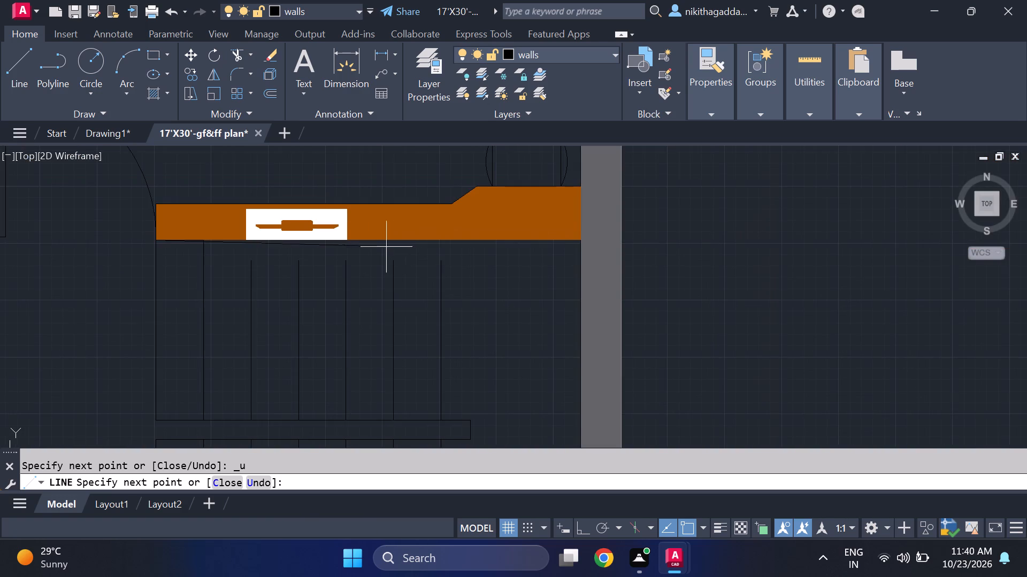
scroll(442, 250, up, 3)
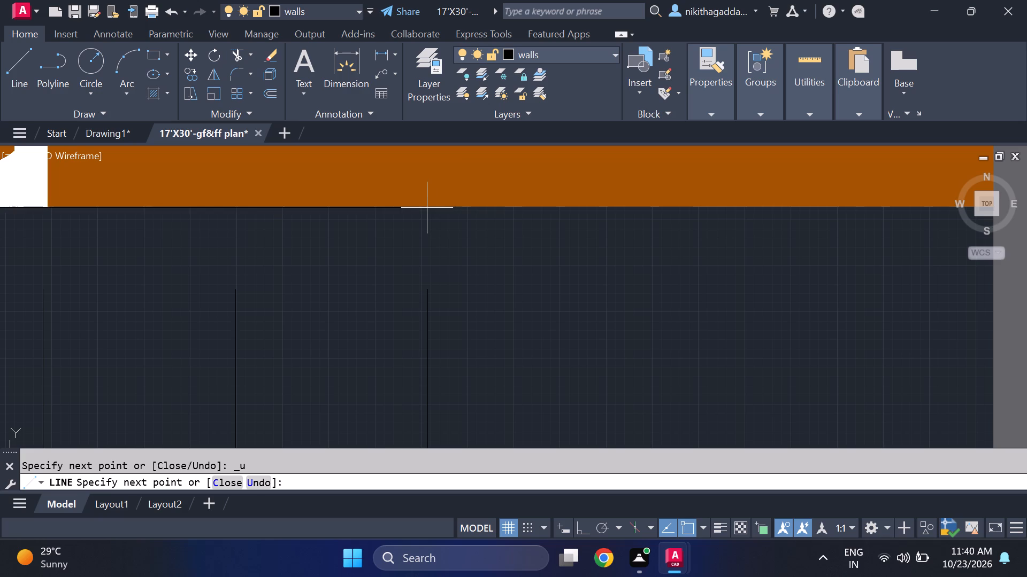
key(F8)
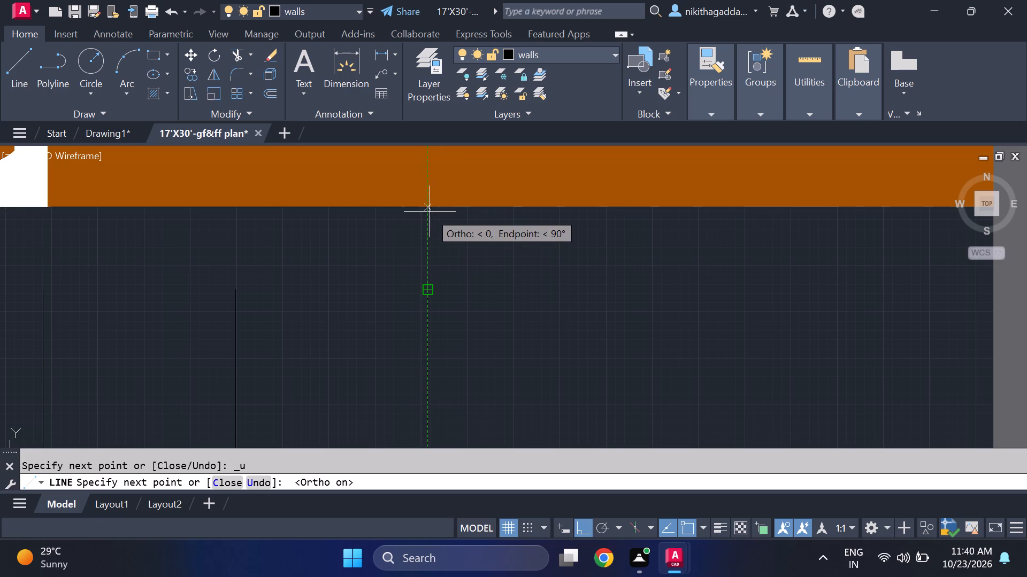
click(429, 206)
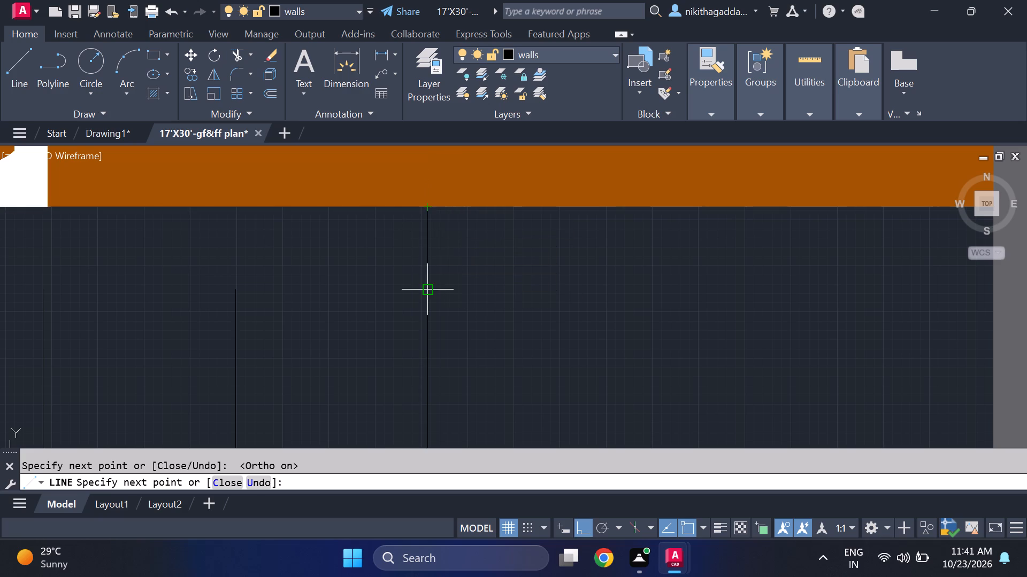
click(430, 292)
scroll(549, 235, down, 4)
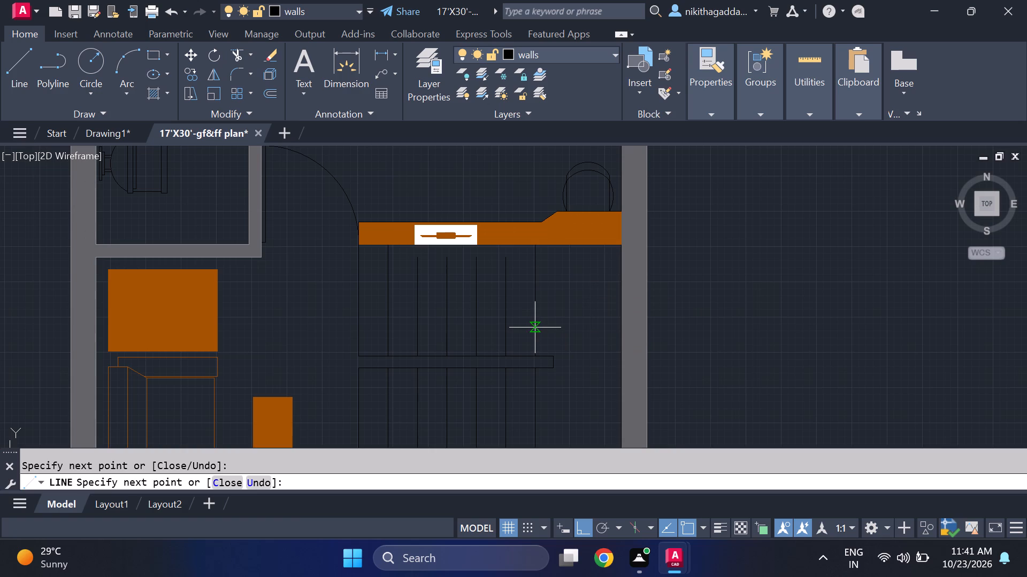
key(Escape)
Extend the four remaining short tread lines of the upper flight to the counter's lower edge.
text(EX)
key(Return)
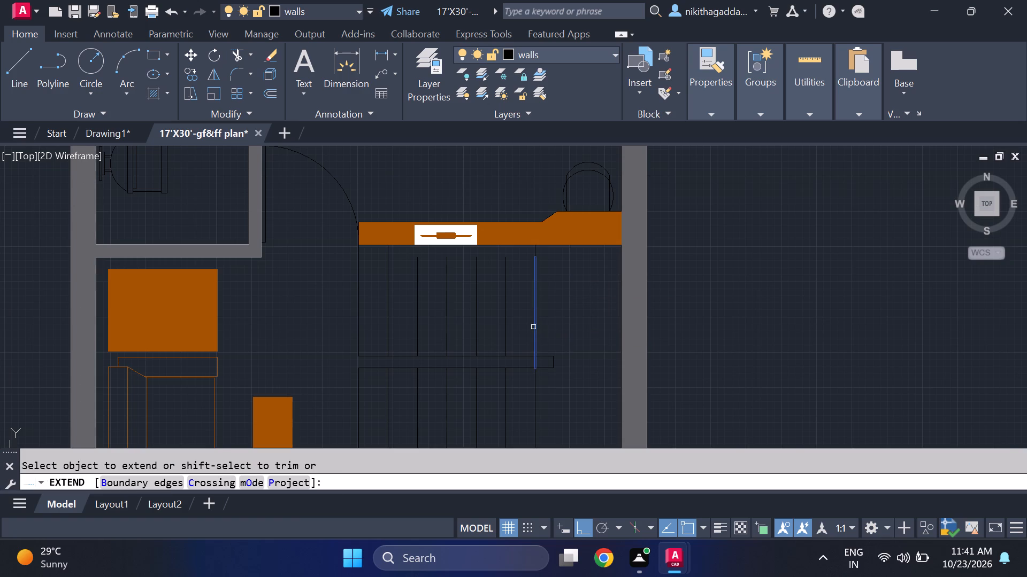
scroll(488, 305, up, 1)
drag(543, 270, 367, 314)
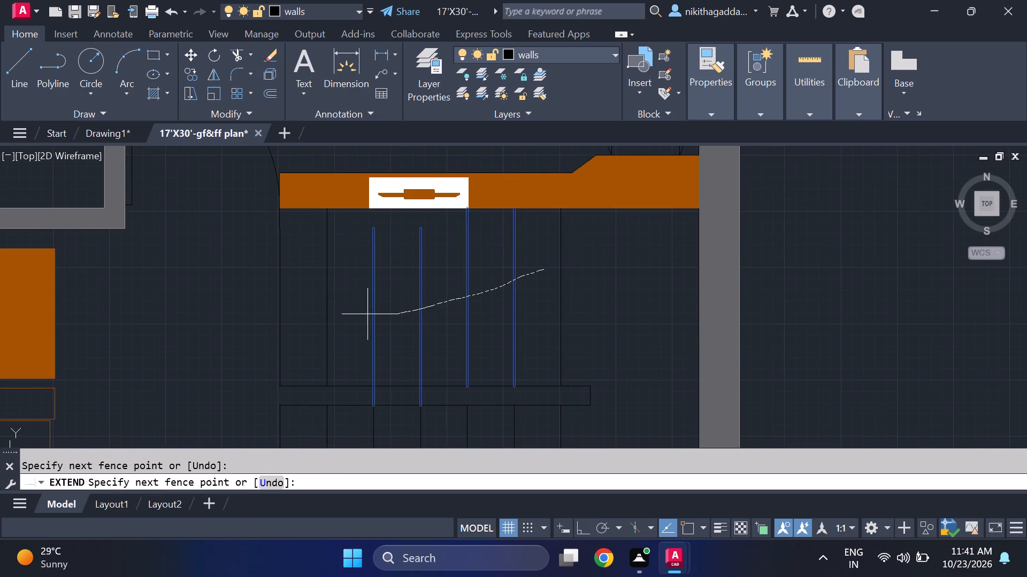
drag(367, 314, 366, 303)
drag(438, 278, 356, 305)
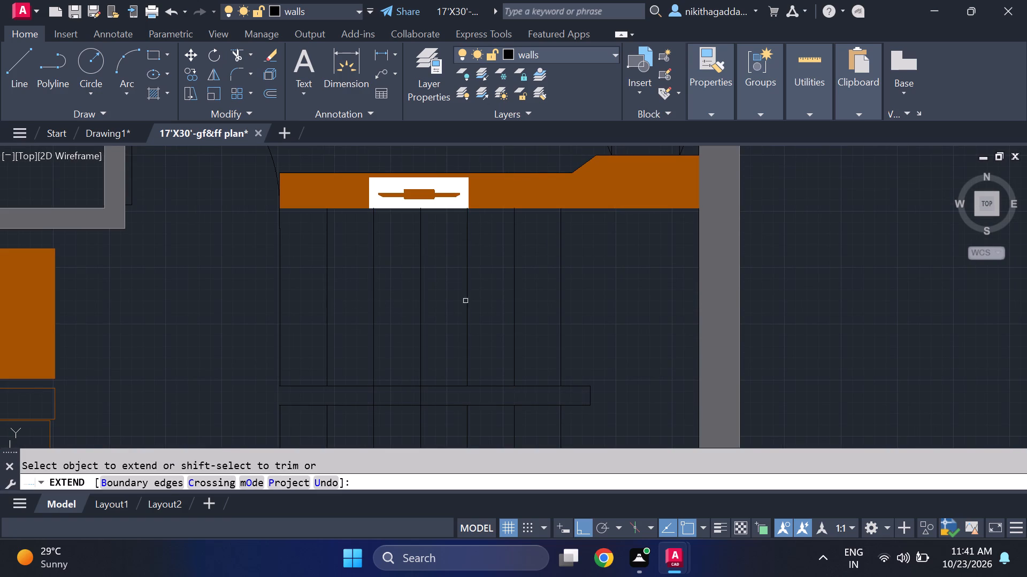
key(Escape)
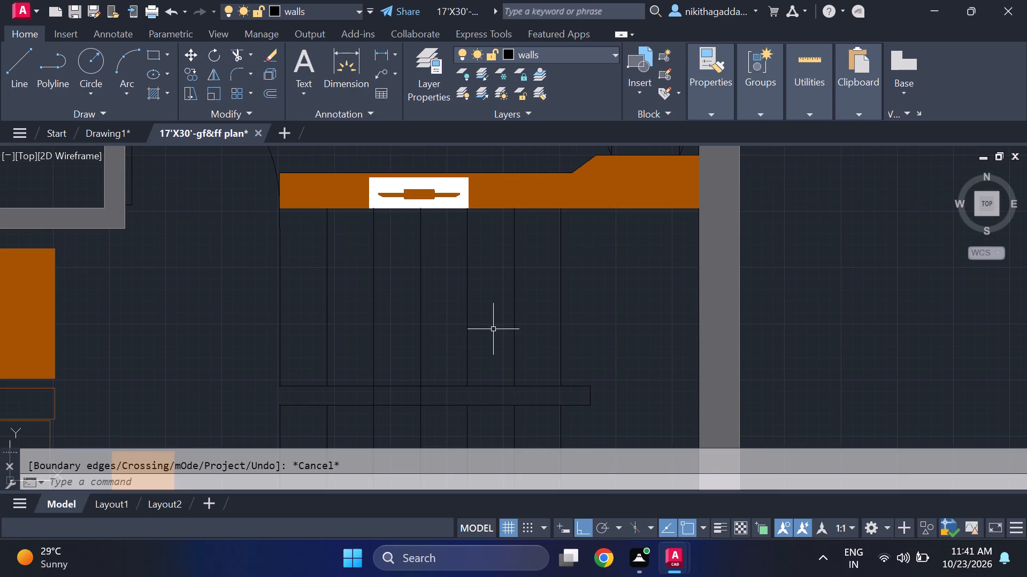
Trim the two tread-line portions crossing the narrow strip between the upper and lower stair flights.
text(TR)
key(Return)
scroll(445, 400, up, 2)
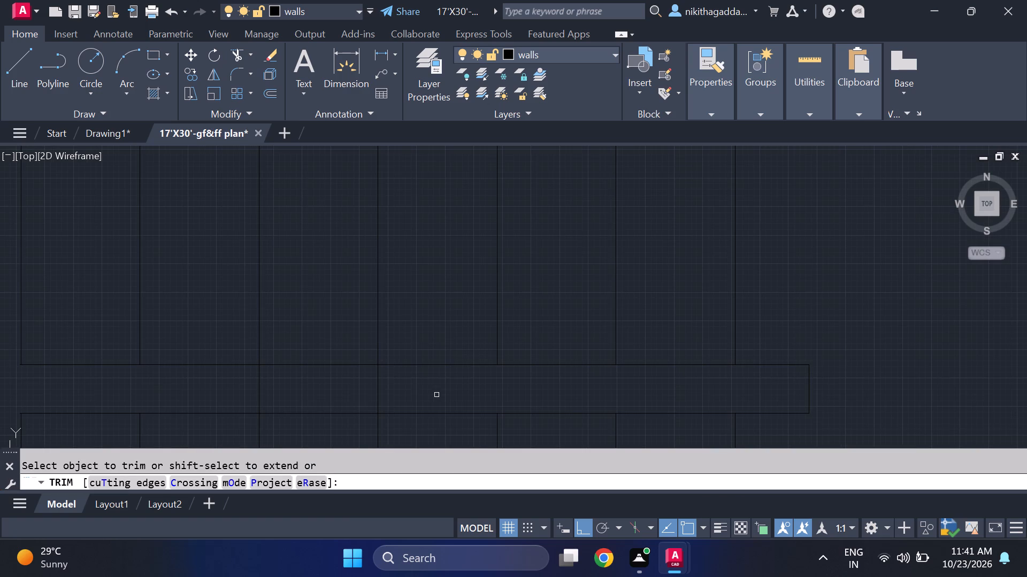
drag(431, 386, 238, 395)
scroll(241, 386, down, 2)
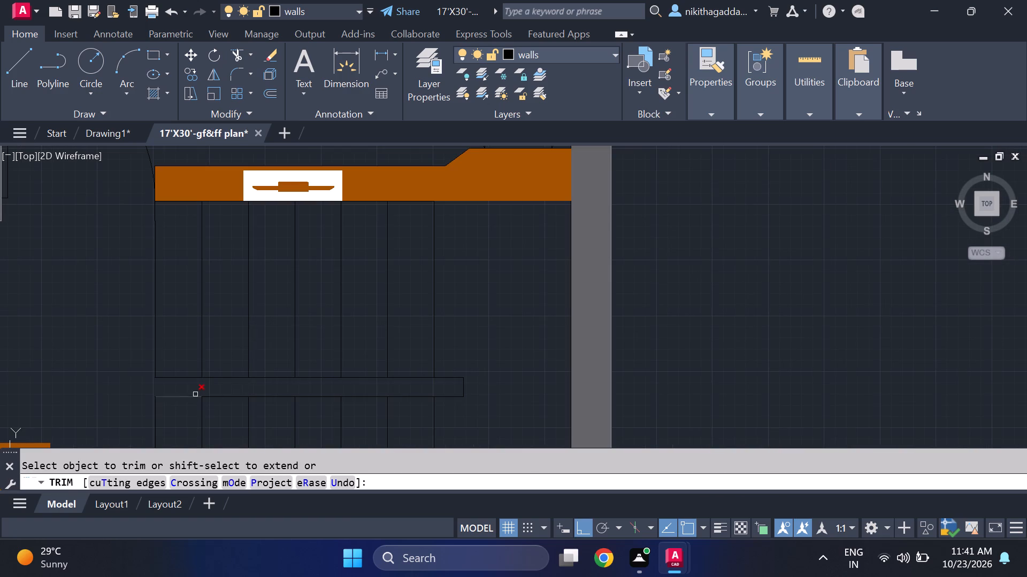
scroll(382, 337, down, 4)
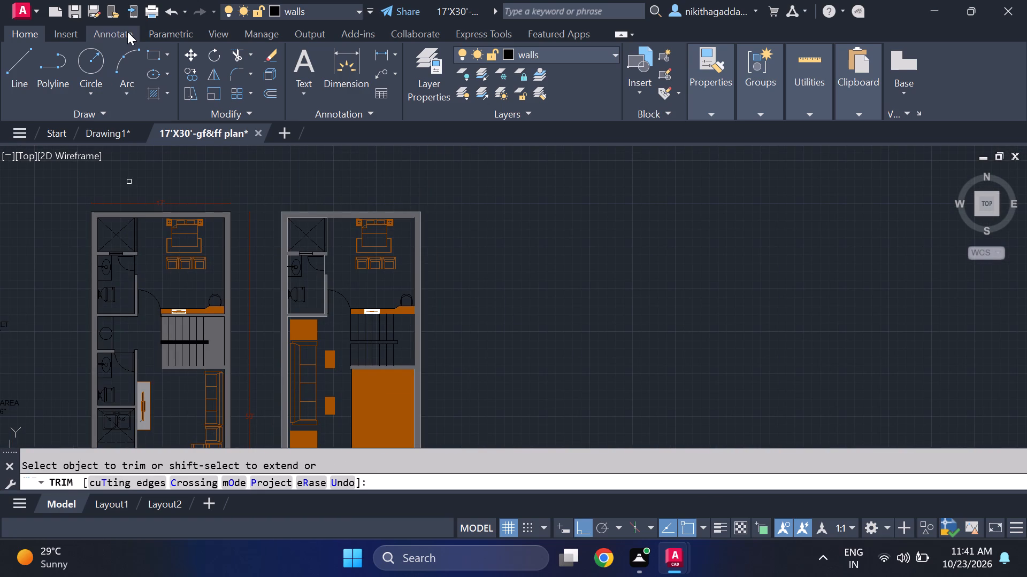
key(Escape)
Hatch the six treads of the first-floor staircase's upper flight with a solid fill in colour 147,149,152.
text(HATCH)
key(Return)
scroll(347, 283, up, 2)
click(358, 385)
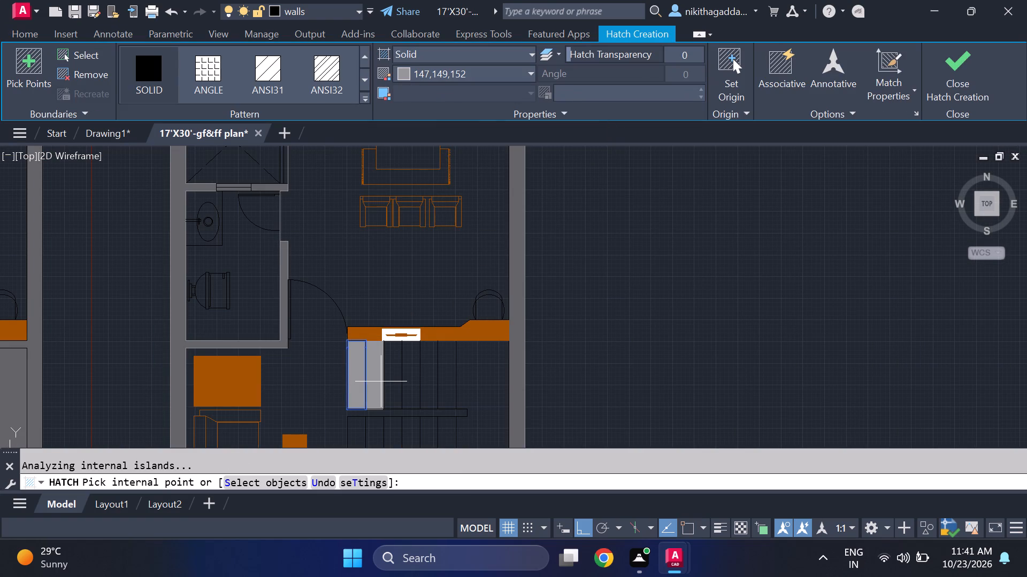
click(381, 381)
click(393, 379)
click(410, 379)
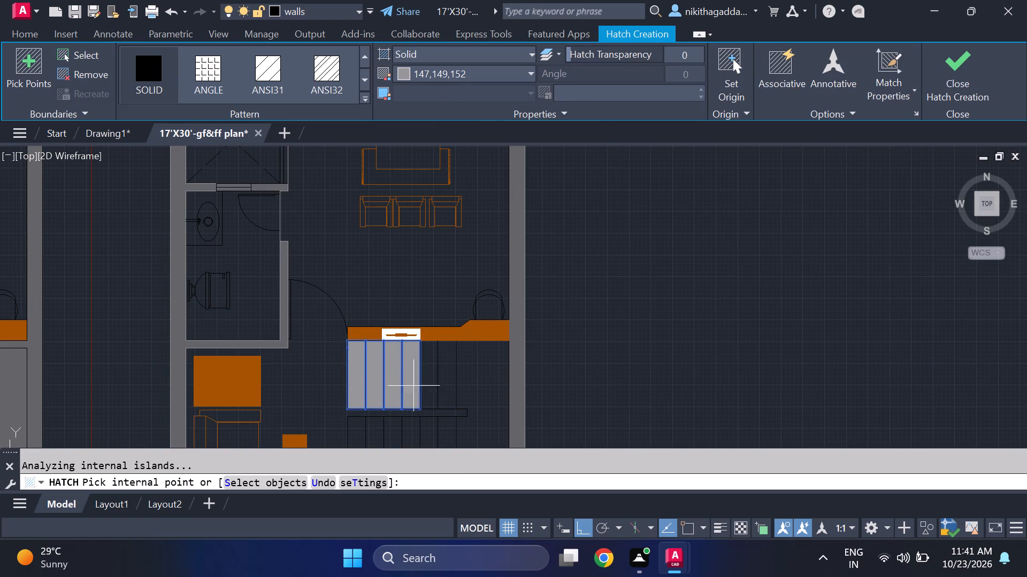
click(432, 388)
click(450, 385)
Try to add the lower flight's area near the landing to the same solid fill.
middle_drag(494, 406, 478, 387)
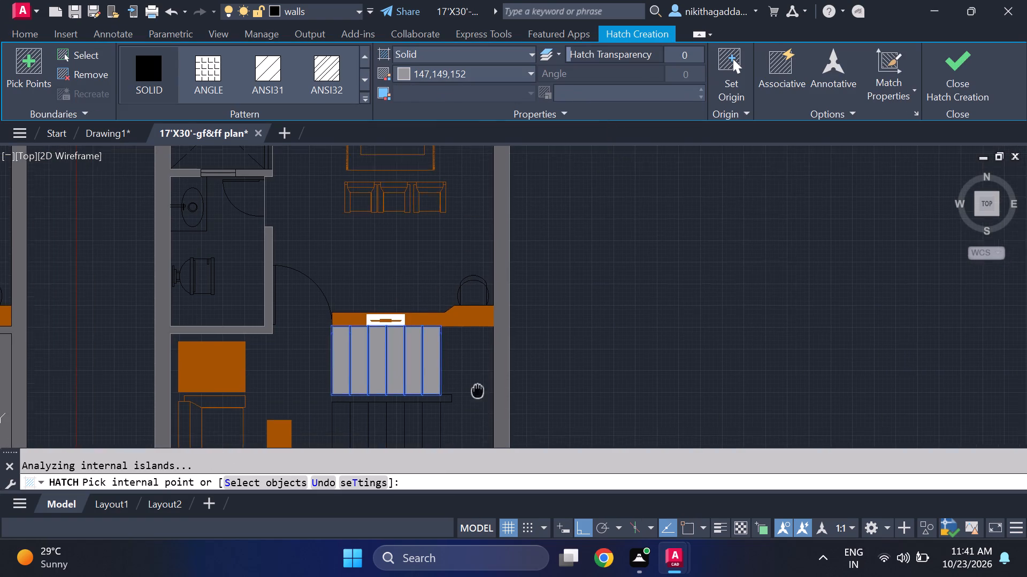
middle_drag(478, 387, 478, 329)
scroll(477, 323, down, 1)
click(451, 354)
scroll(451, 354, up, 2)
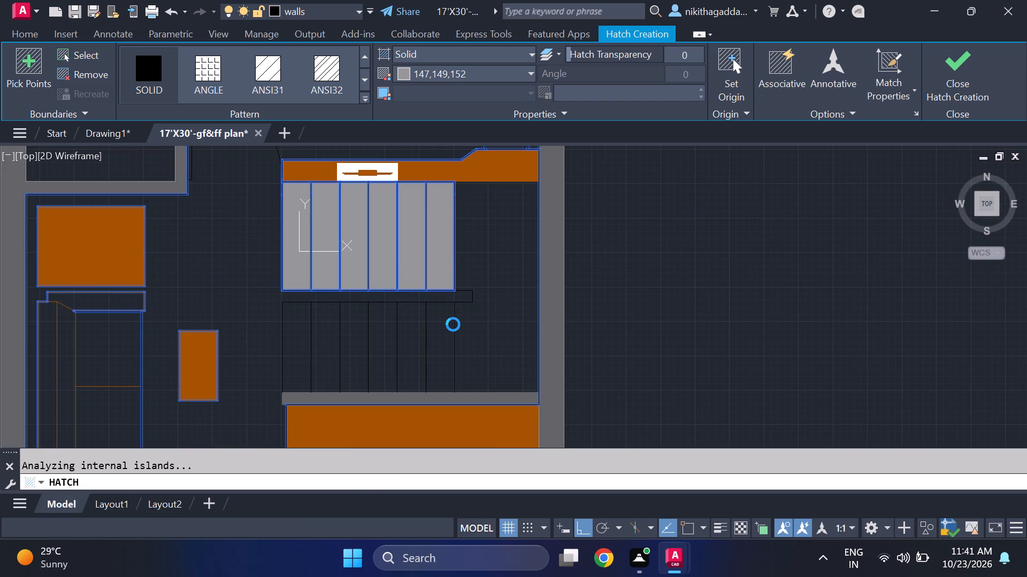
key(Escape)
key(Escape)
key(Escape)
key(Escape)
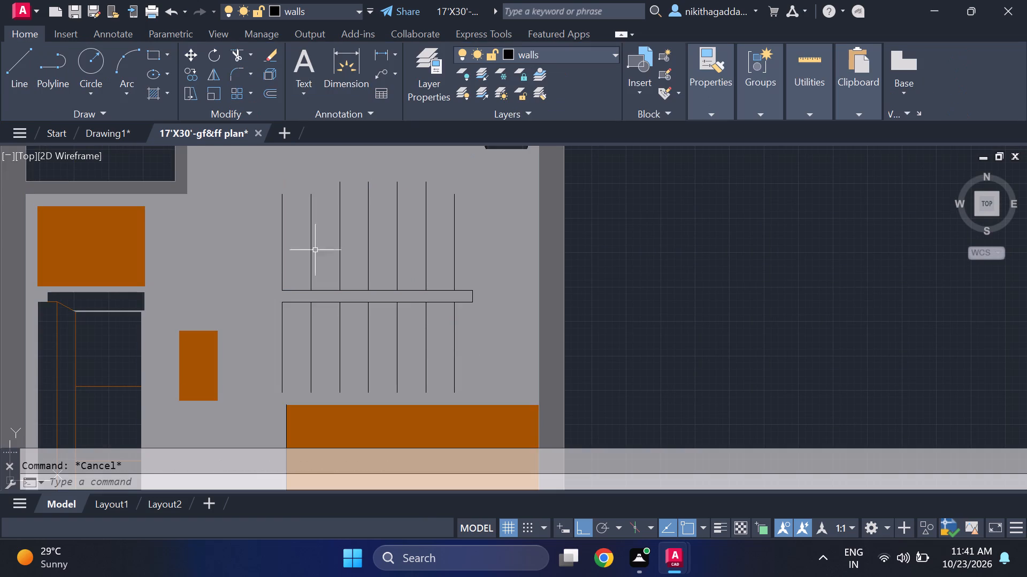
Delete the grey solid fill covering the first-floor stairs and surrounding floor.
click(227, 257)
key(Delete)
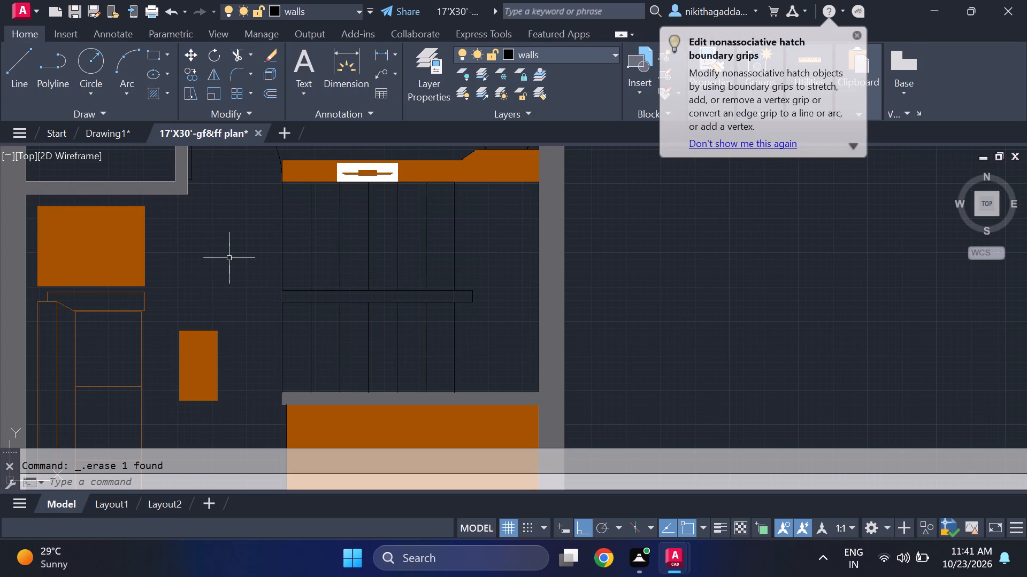
Draw a line from the lower flight's outer corner along the wall below it to the outer wall, and up to the counter's lower corner.
key(l)
key(Return)
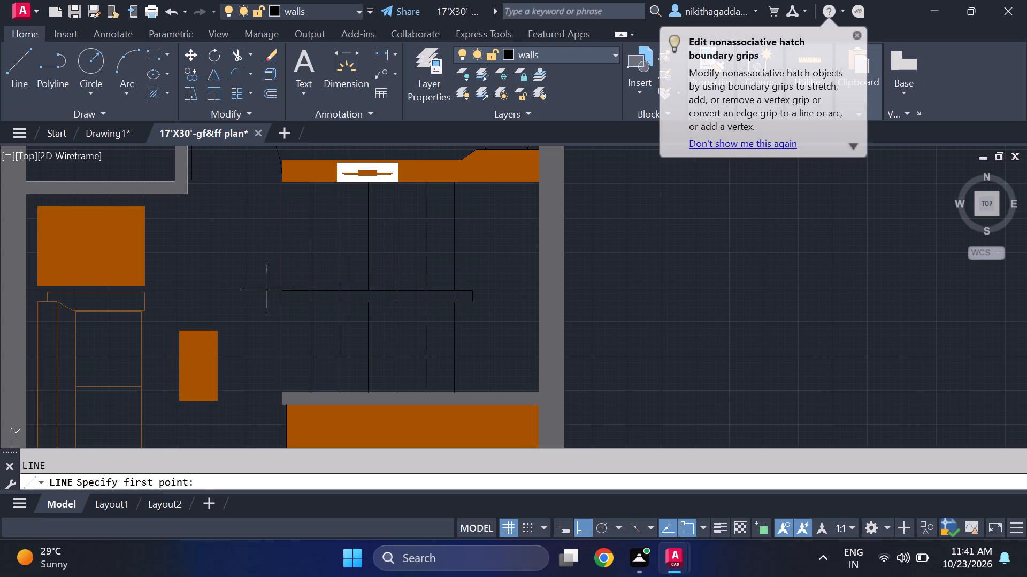
scroll(465, 461, up, 2)
click(182, 363)
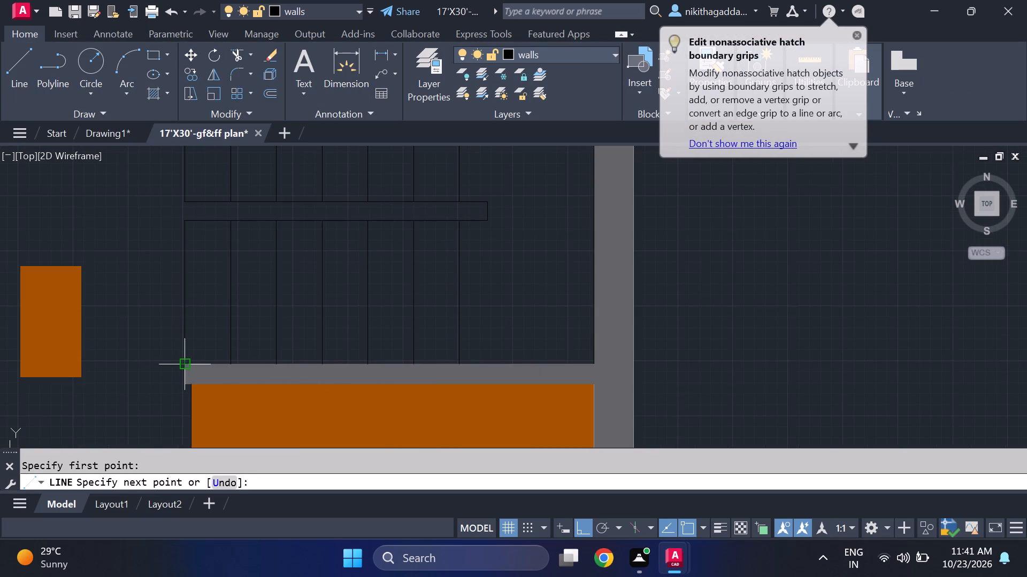
click(591, 361)
middle_drag(572, 293, 549, 443)
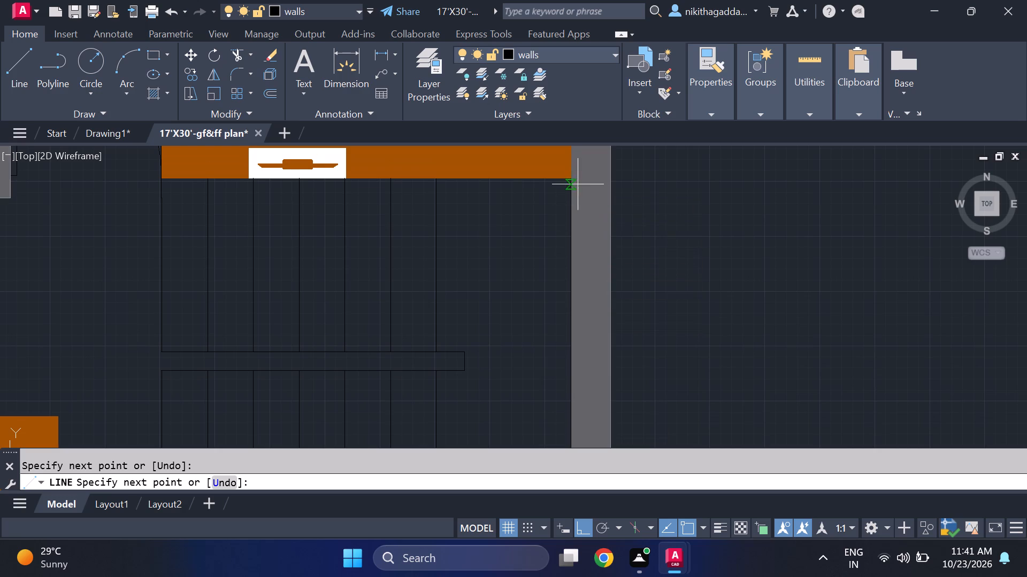
scroll(571, 180, up, 3)
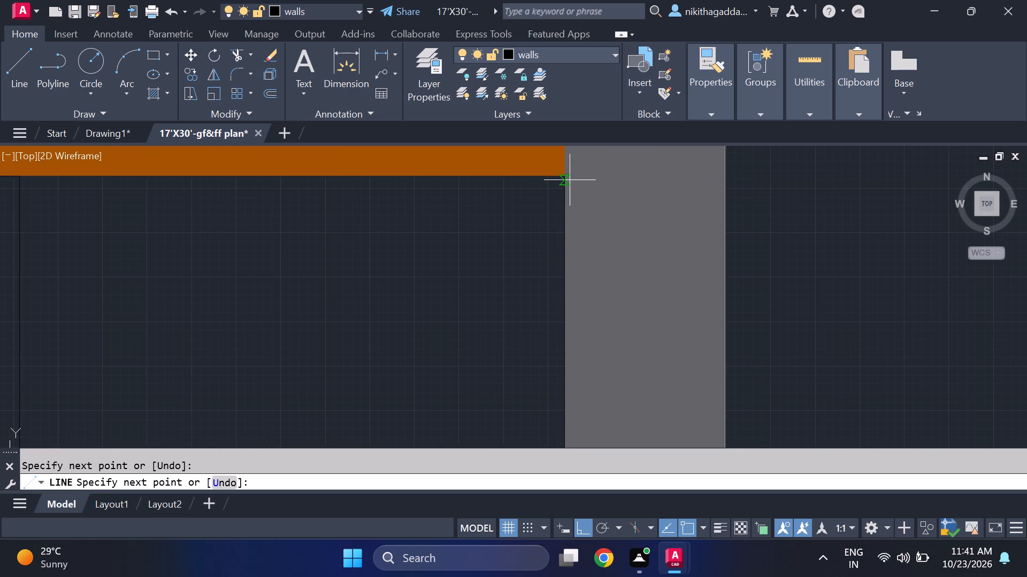
click(566, 174)
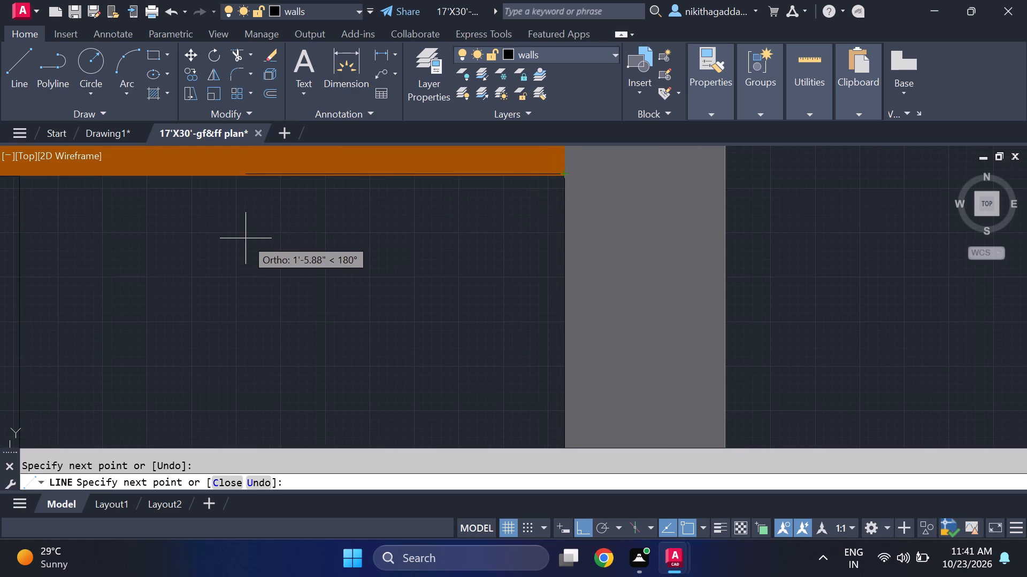
key(ctrl+z)
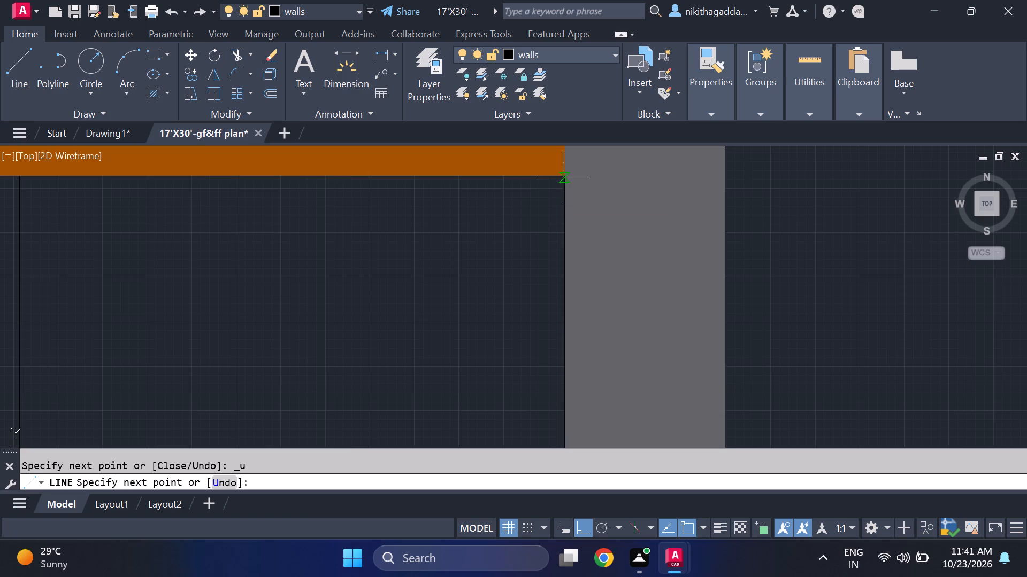
scroll(563, 177, down, 2)
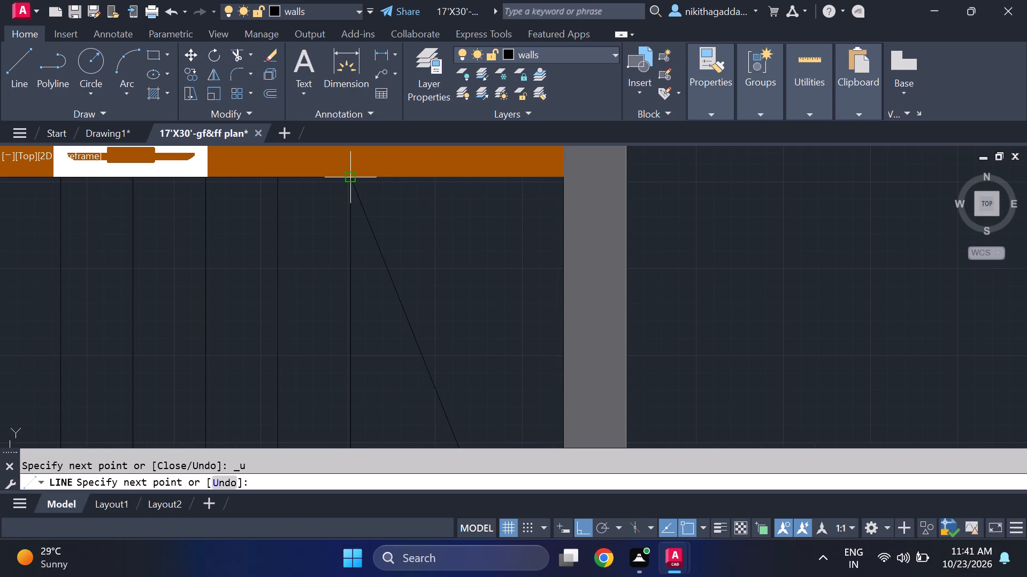
click(565, 176)
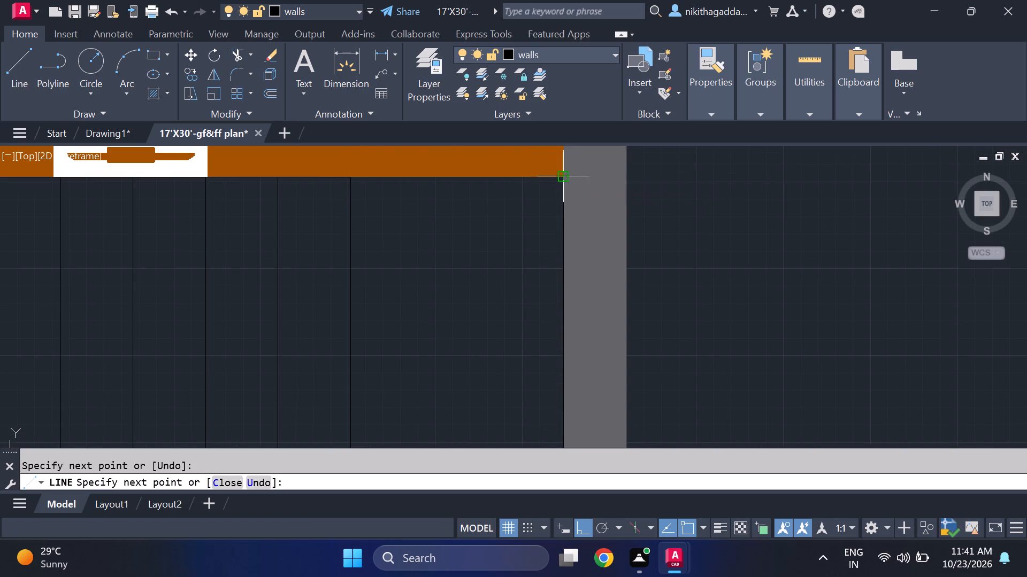
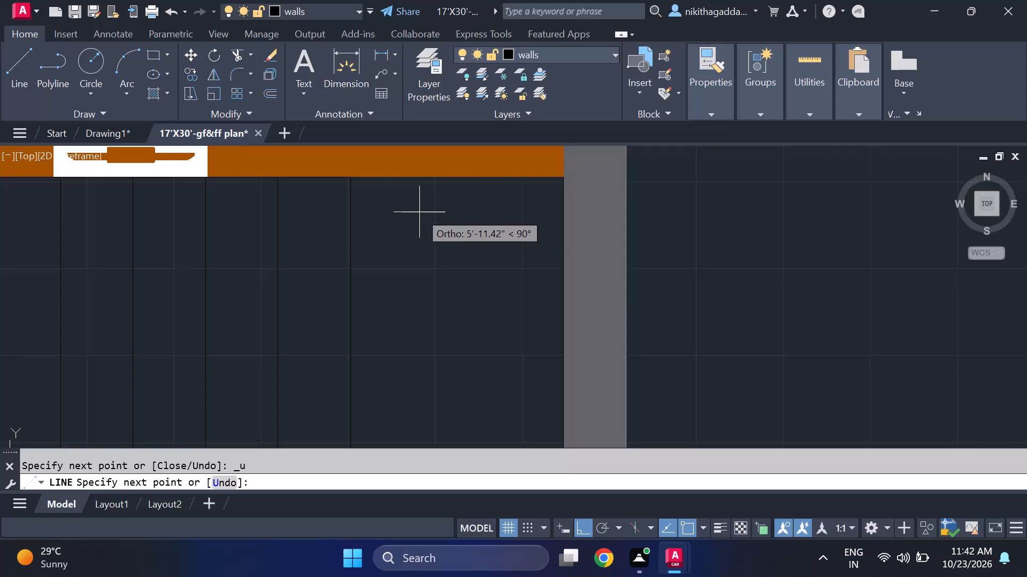
Continue the line up to the counter's lower corner at the outer wall and along the counter's underside to the landing's tread line.
scroll(548, 177, up, 2)
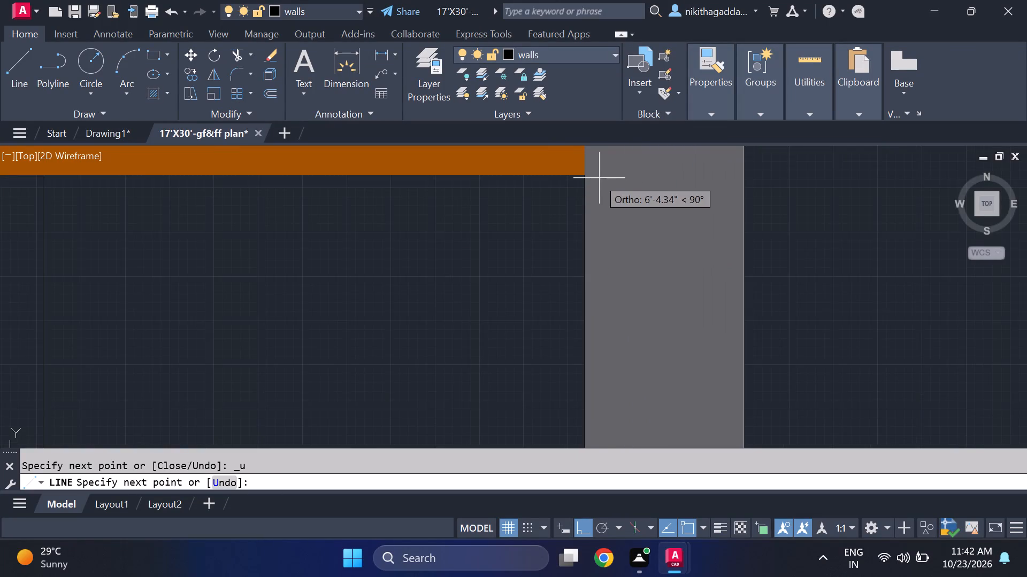
scroll(593, 176, up, 7)
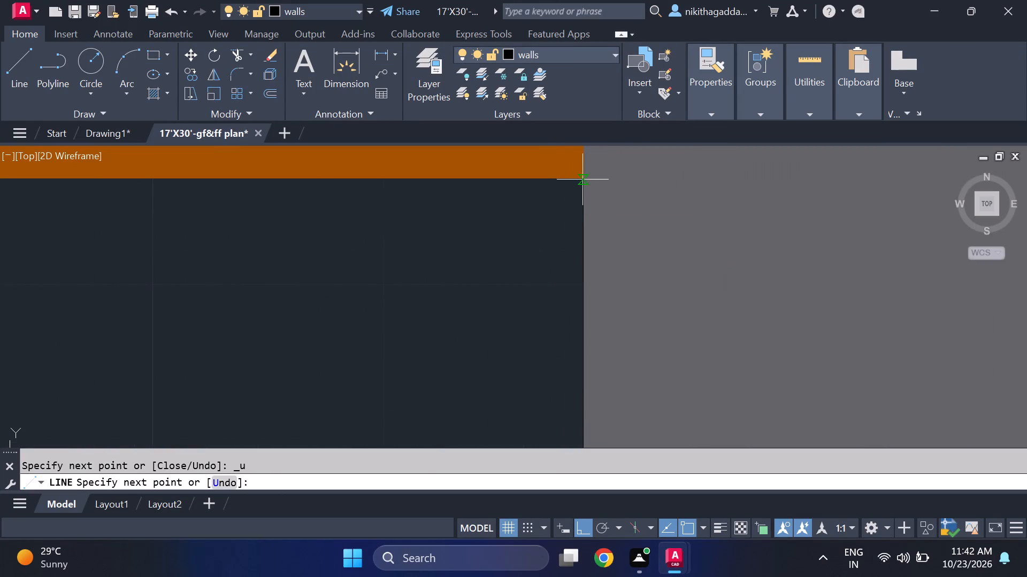
scroll(583, 177, up, 3)
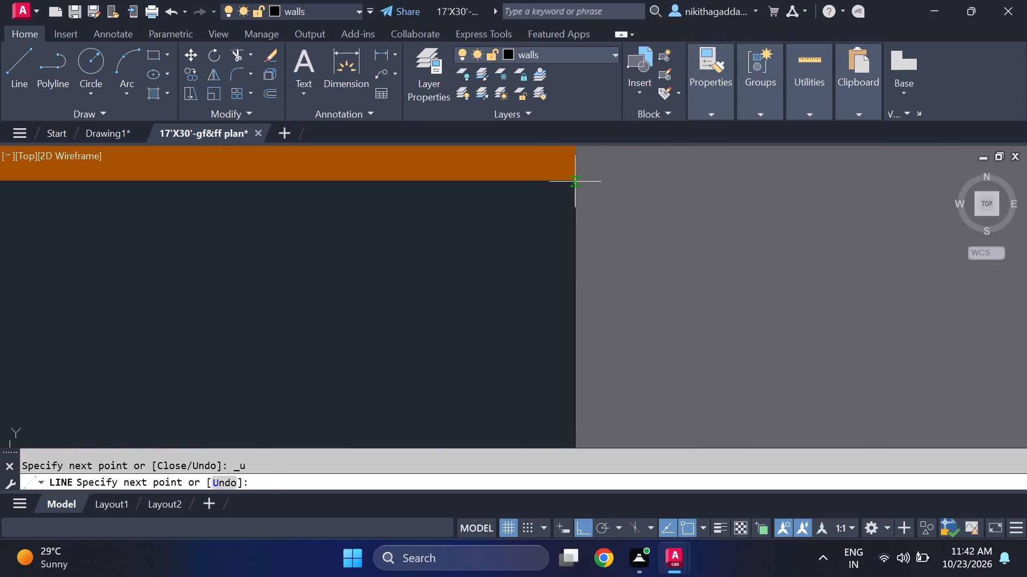
click(575, 182)
scroll(319, 195, down, 4)
scroll(104, 192, up, 1)
middle_drag(104, 192, 315, 224)
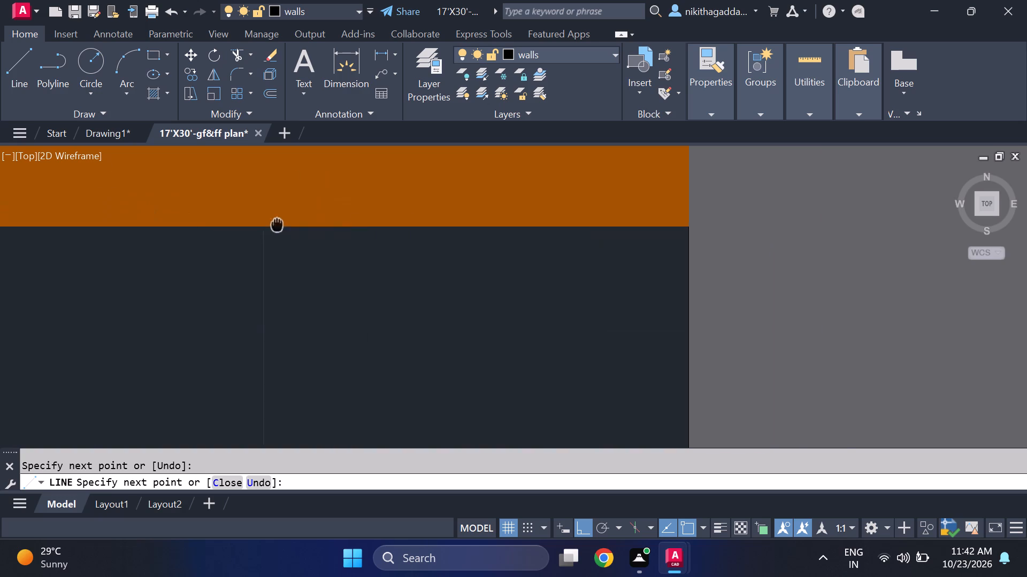
middle_drag(315, 224, 438, 215)
scroll(440, 215, down, 4)
scroll(32, 202, up, 1)
middle_drag(100, 220, 479, 235)
scroll(479, 235, down, 4)
scroll(59, 225, down, 5)
scroll(21, 224, up, 4)
scroll(262, 250, up, 3)
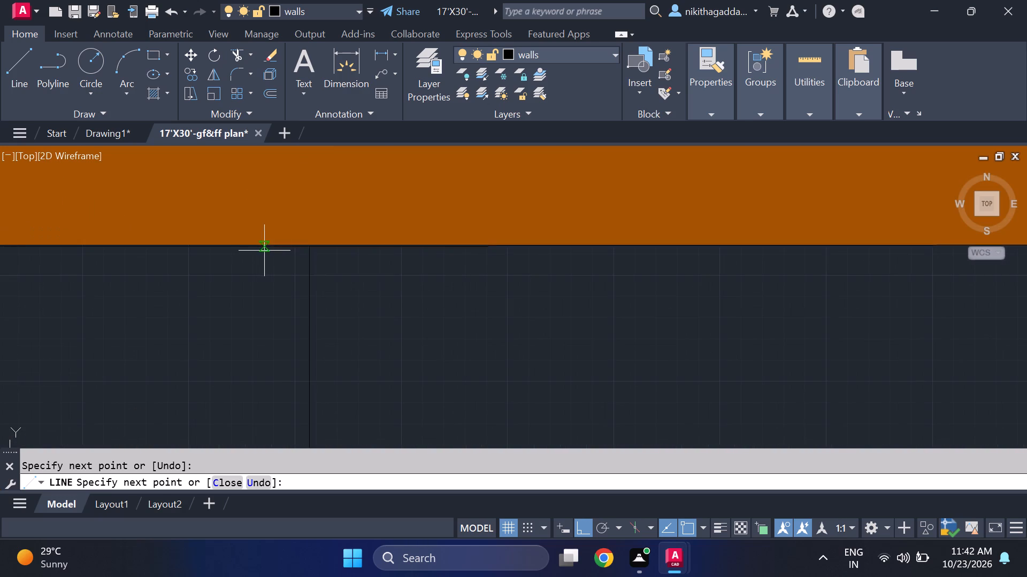
click(308, 244)
scroll(528, 309, down, 5)
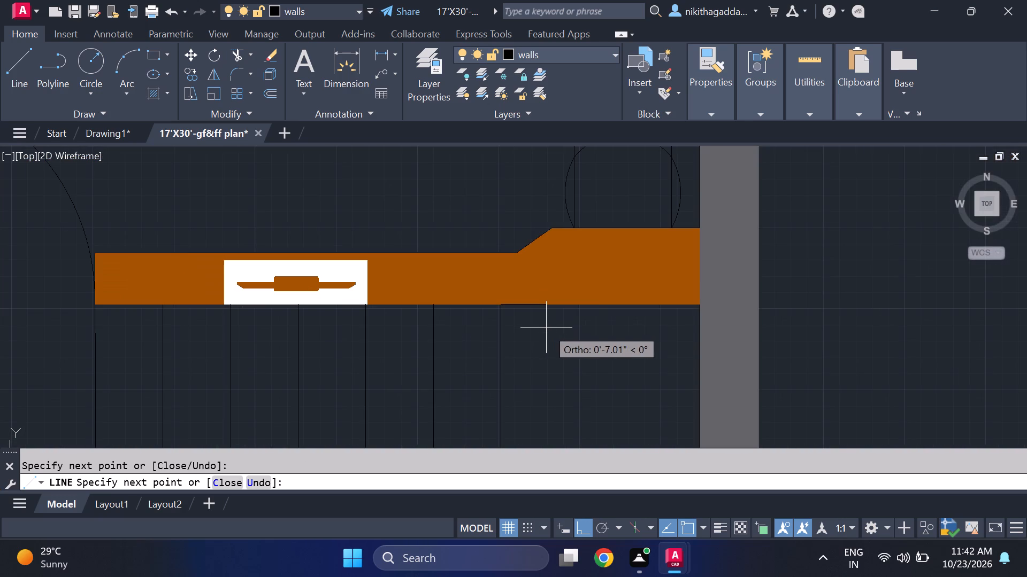
key(Escape)
Hatch the first-floor staircase's landing and the upper flight's six treads with a solid fill in colour 147,149,152.
scroll(580, 353, down, 3)
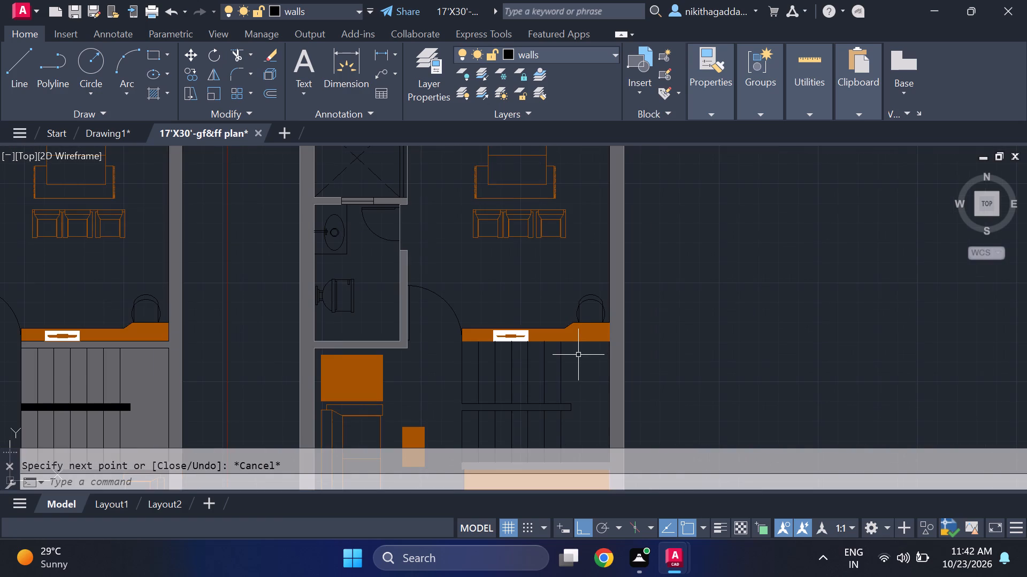
text(HATCH)
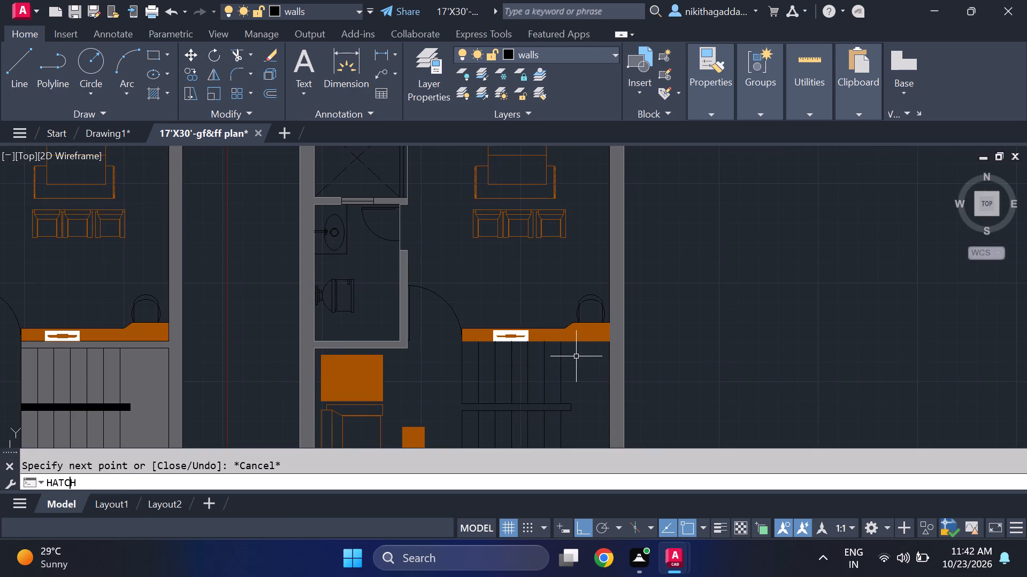
key(Return)
click(570, 369)
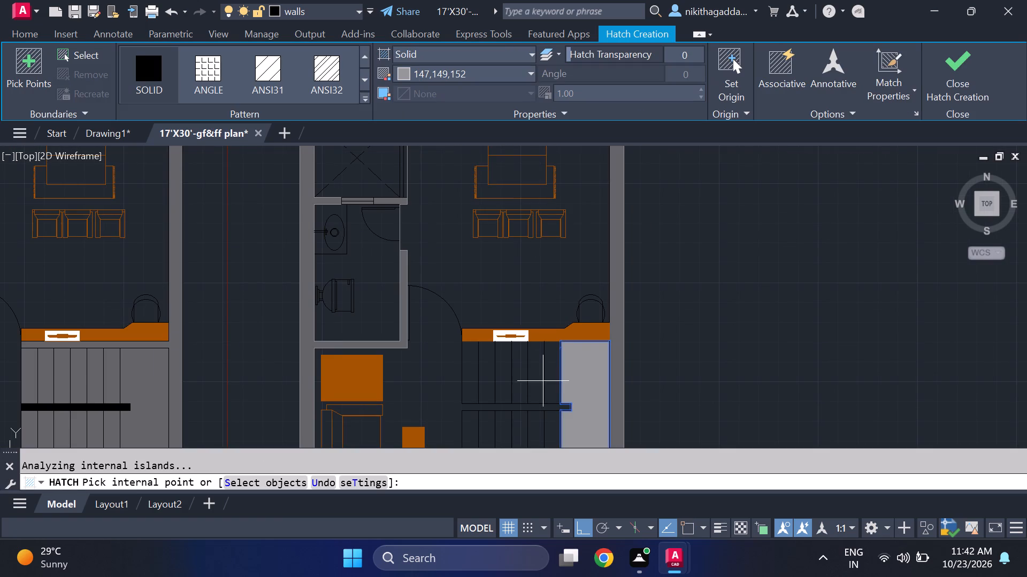
click(549, 378)
click(540, 377)
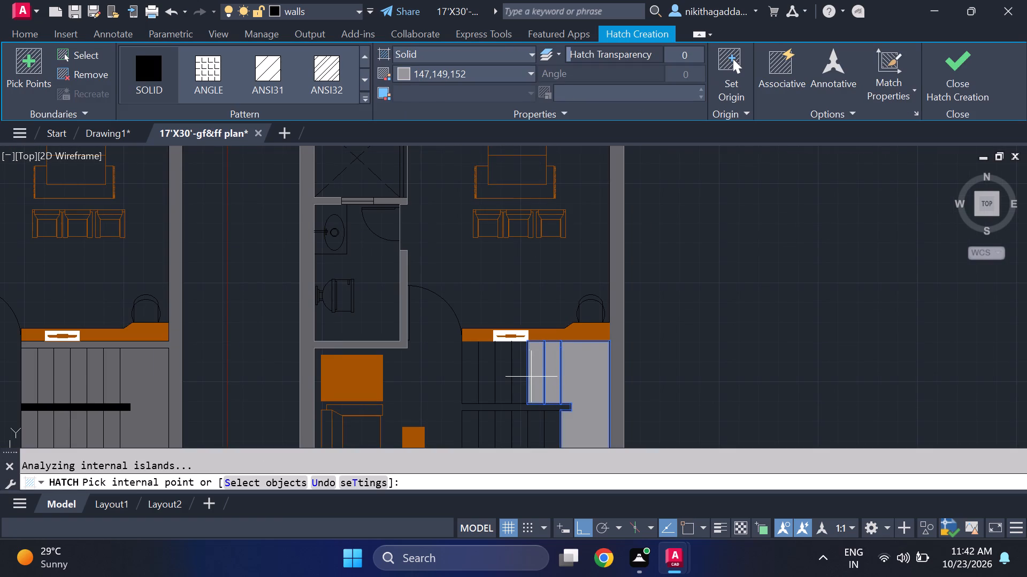
click(519, 373)
click(506, 373)
click(478, 376)
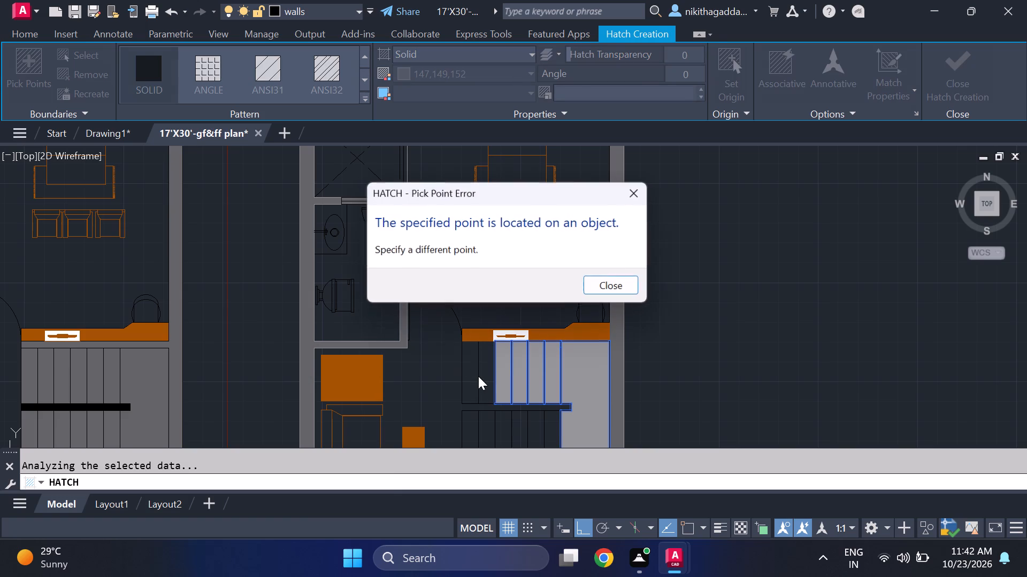
click(608, 288)
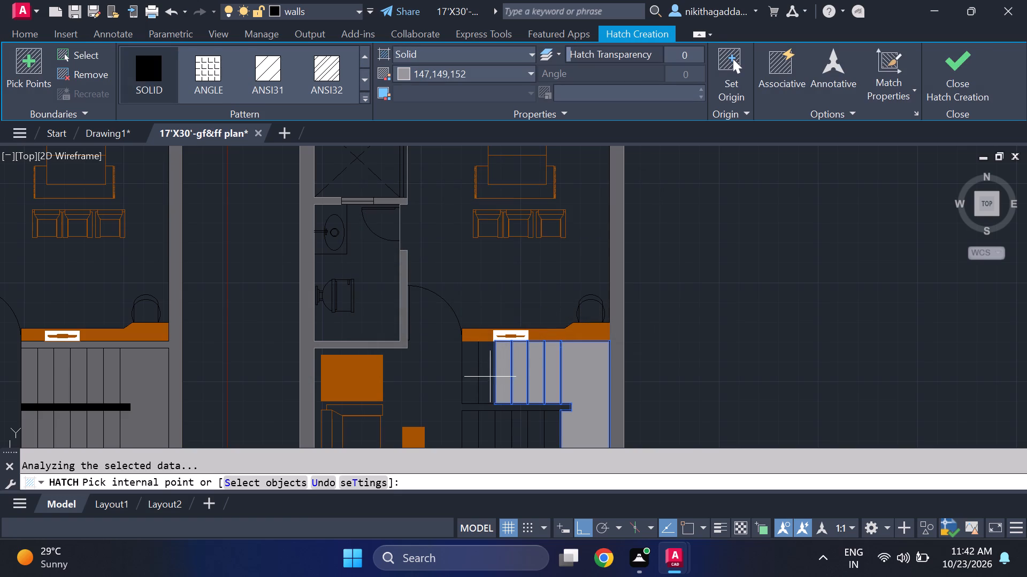
click(488, 379)
scroll(483, 379, up, 4)
click(469, 379)
Add the lower flight's six treads to the same solid fill and finish the hatch.
scroll(559, 340, down, 3)
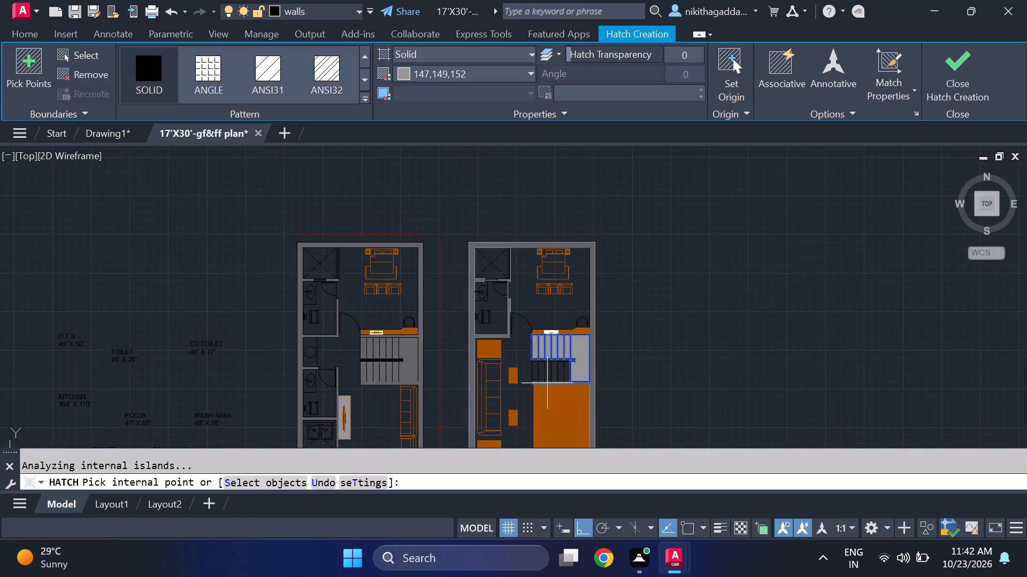
scroll(565, 358, up, 3)
click(570, 387)
click(551, 389)
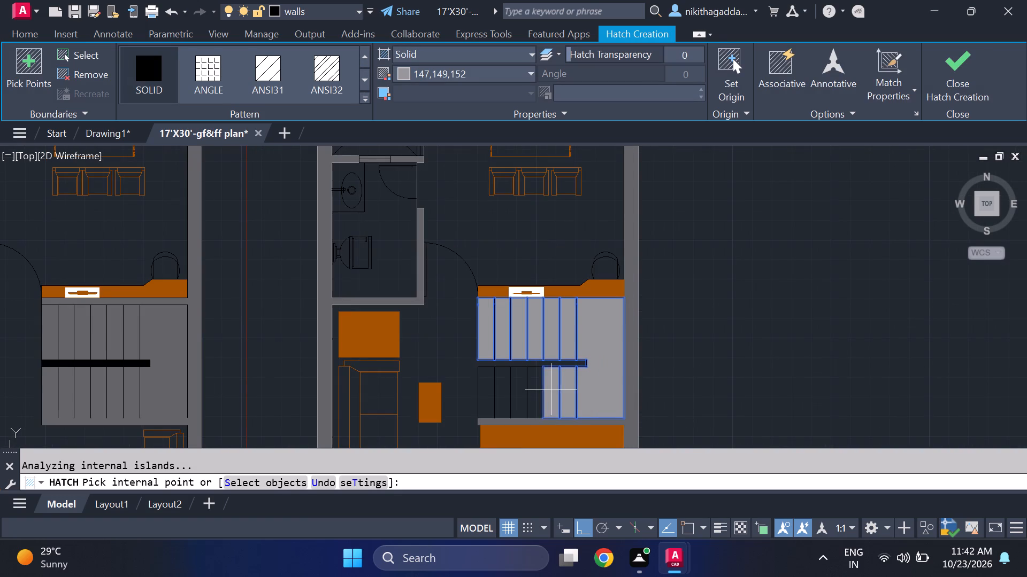
click(531, 392)
click(518, 394)
click(515, 395)
click(500, 395)
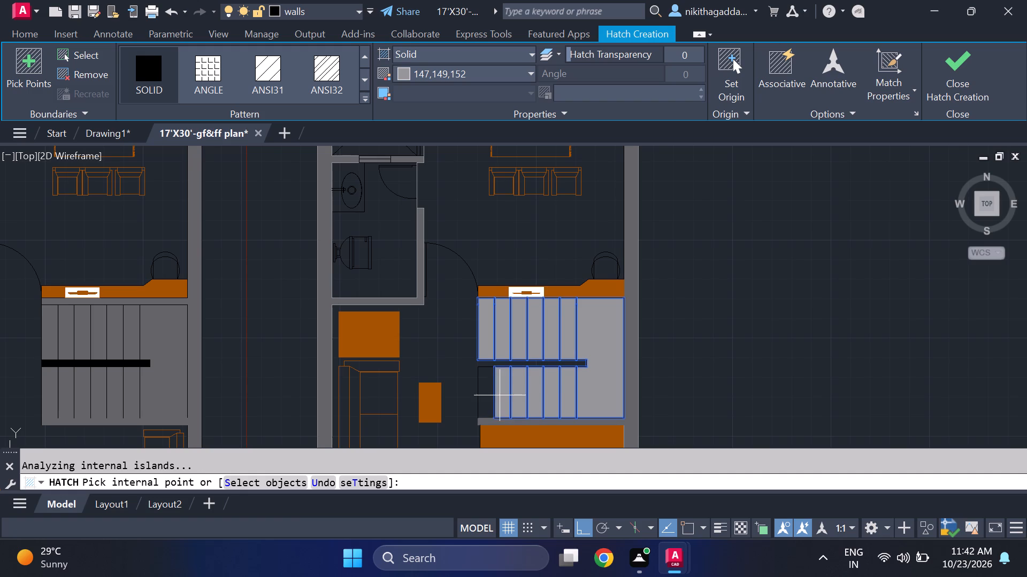
click(489, 395)
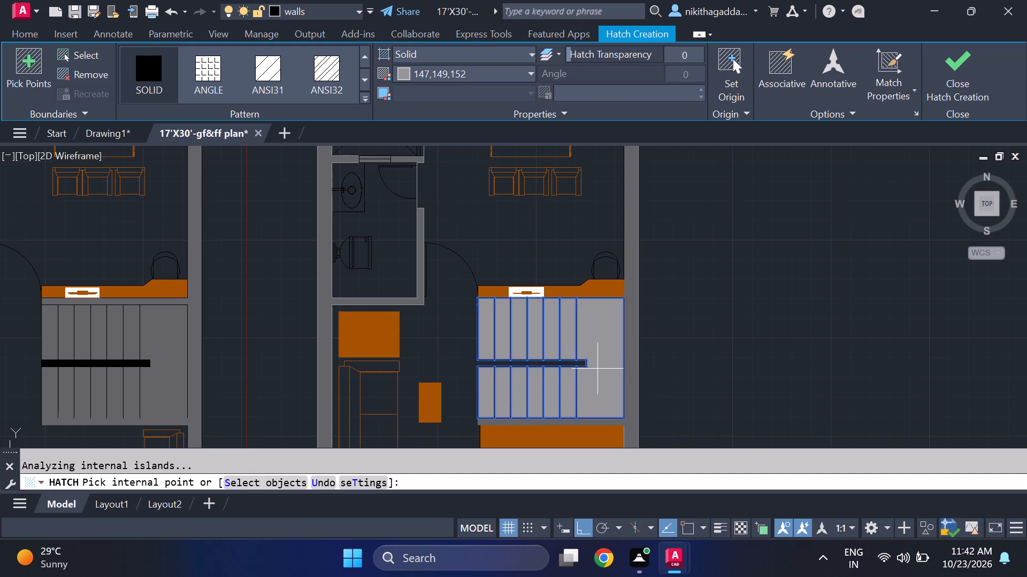
click(939, 80)
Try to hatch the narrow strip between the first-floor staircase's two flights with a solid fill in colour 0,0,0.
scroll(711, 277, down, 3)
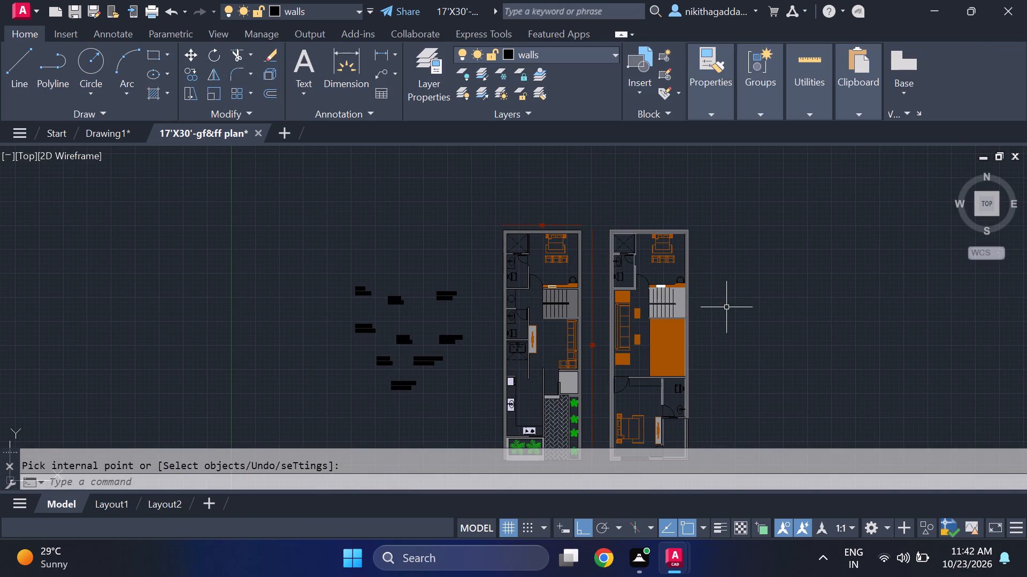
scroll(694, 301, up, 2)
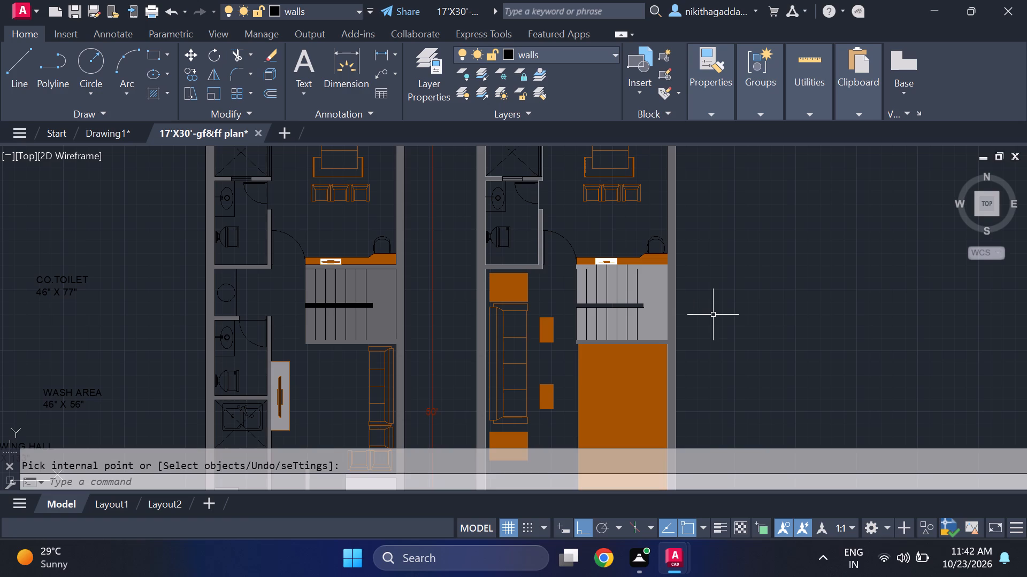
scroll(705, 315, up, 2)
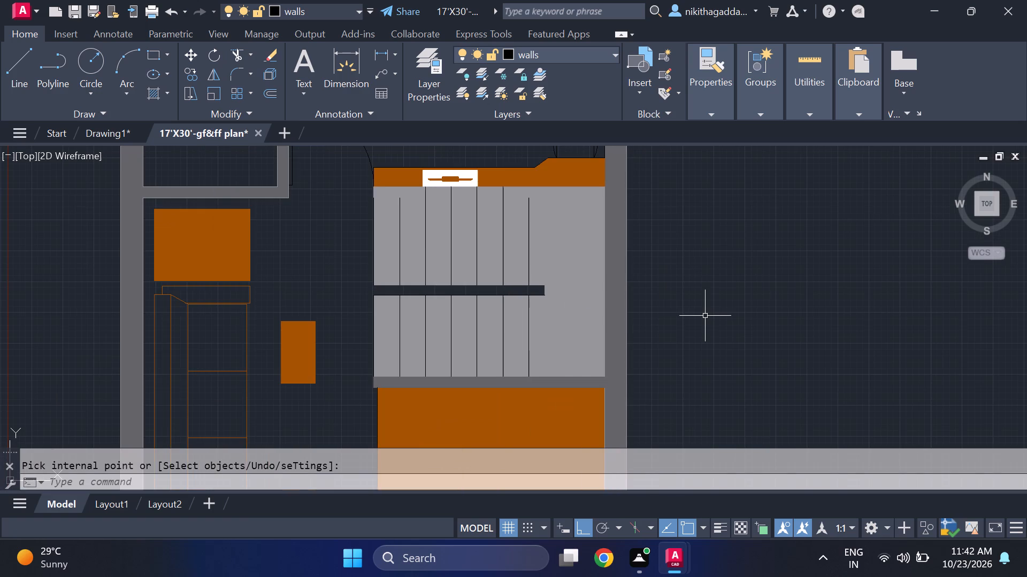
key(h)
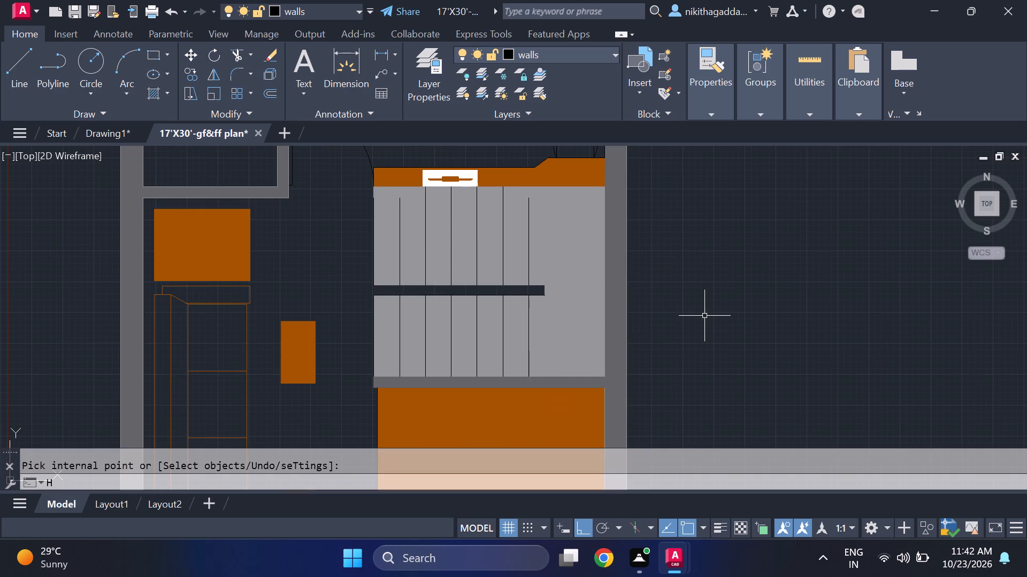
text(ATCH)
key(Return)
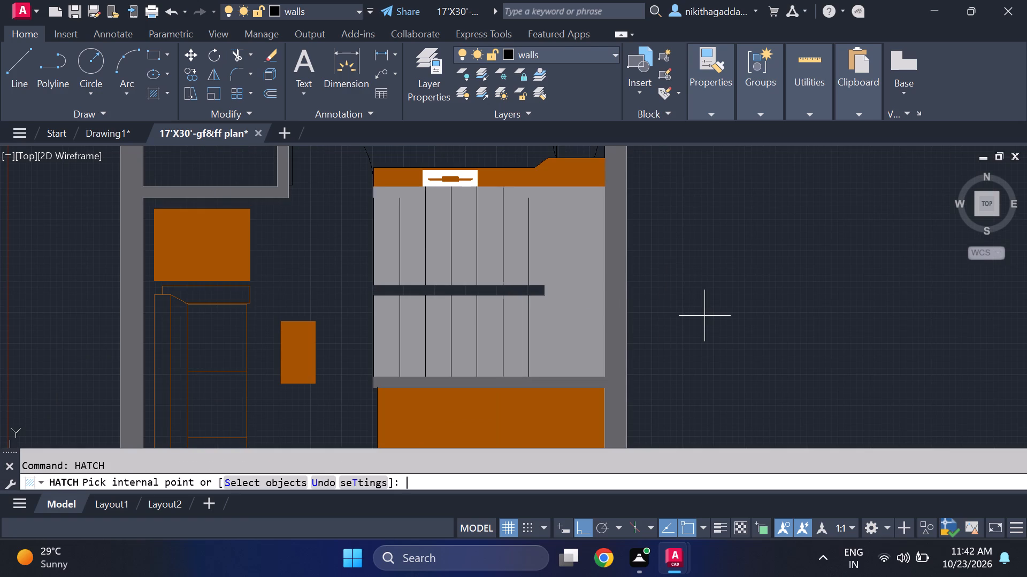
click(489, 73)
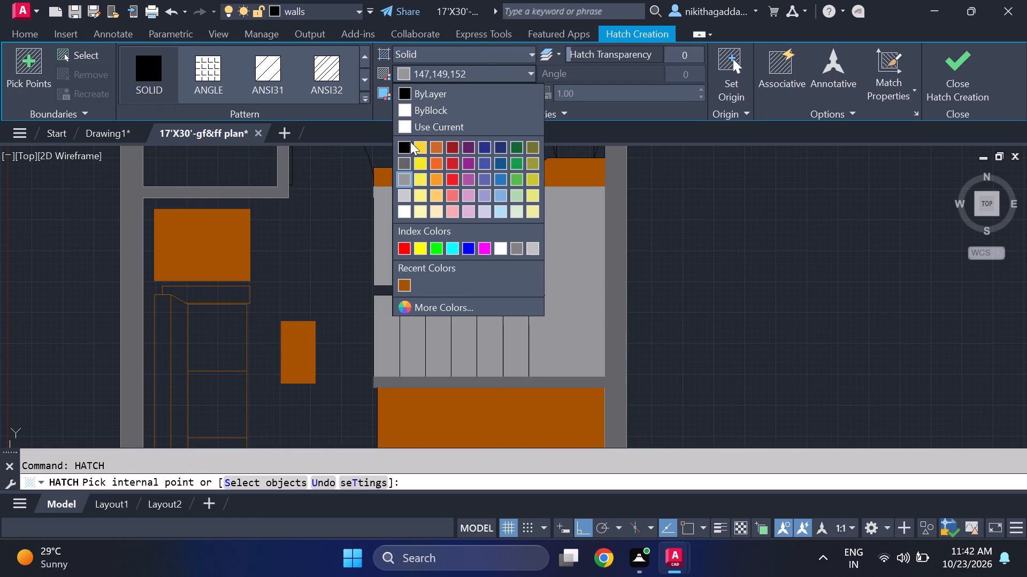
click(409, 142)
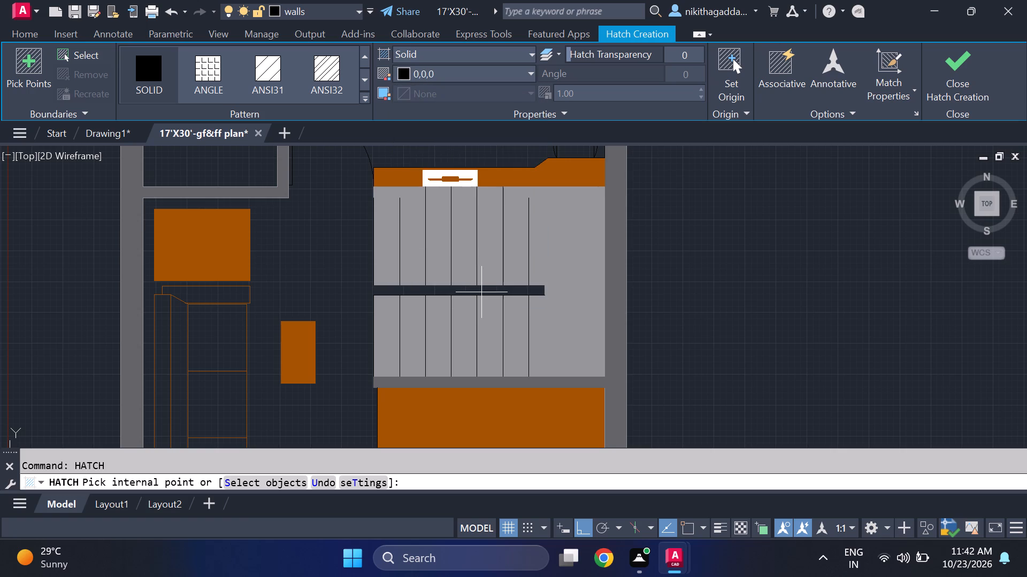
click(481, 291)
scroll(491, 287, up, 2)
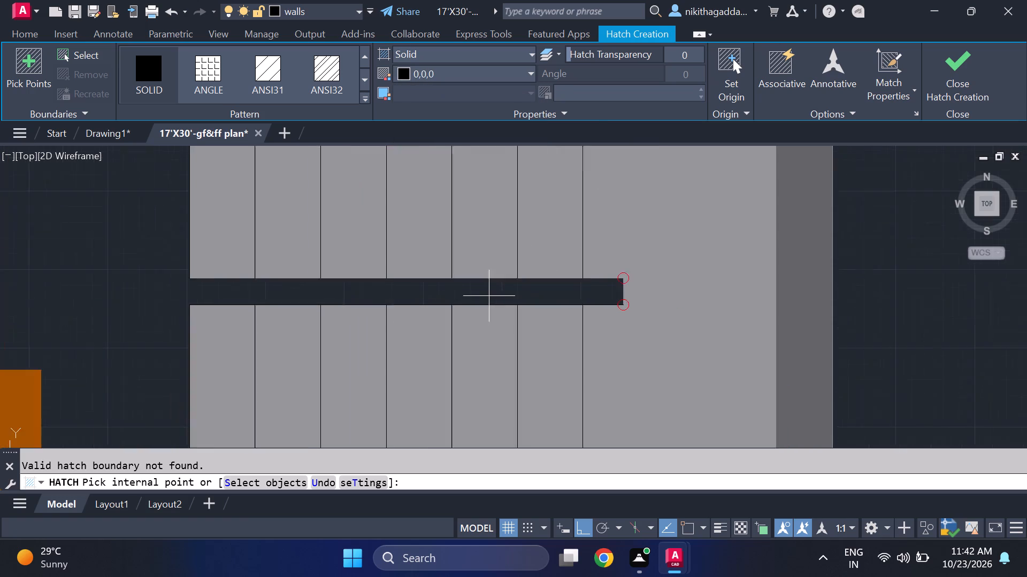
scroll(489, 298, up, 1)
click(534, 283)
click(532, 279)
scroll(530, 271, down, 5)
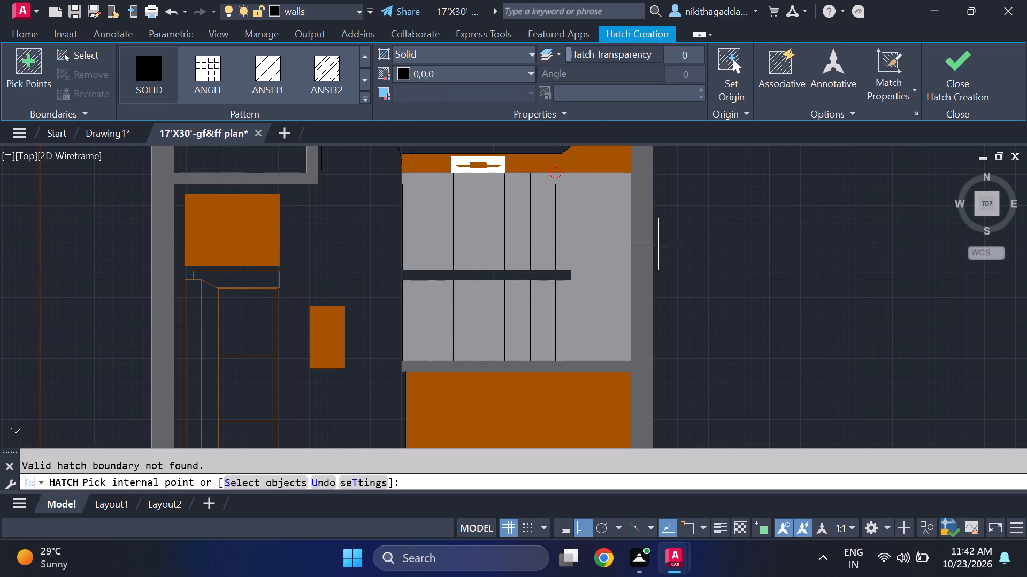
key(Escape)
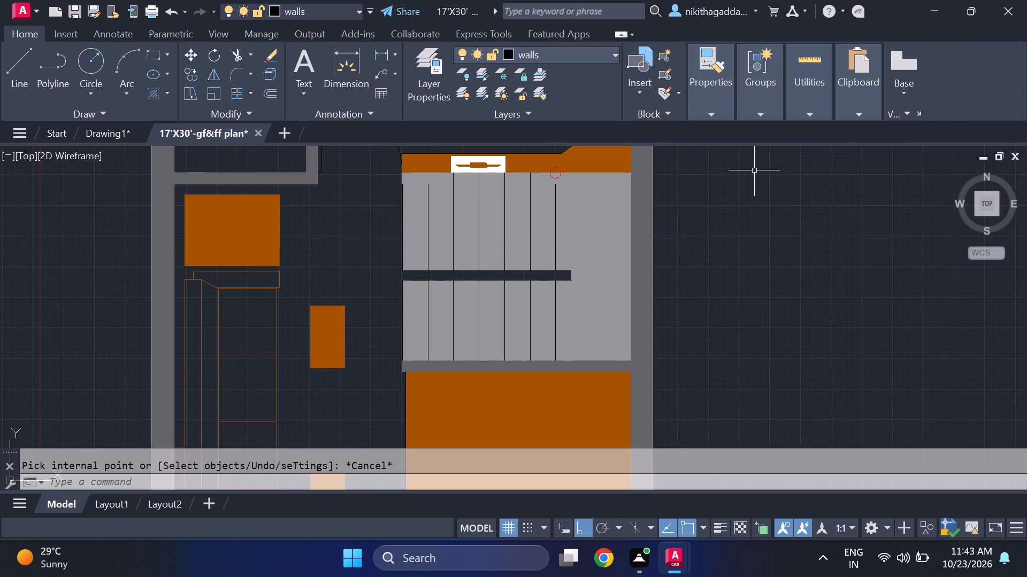
Extend the upper flight's two short tread lines, the outermost one and the one beside the landing, to the counter's lower edge.
key(e)
key(x)
key(Return)
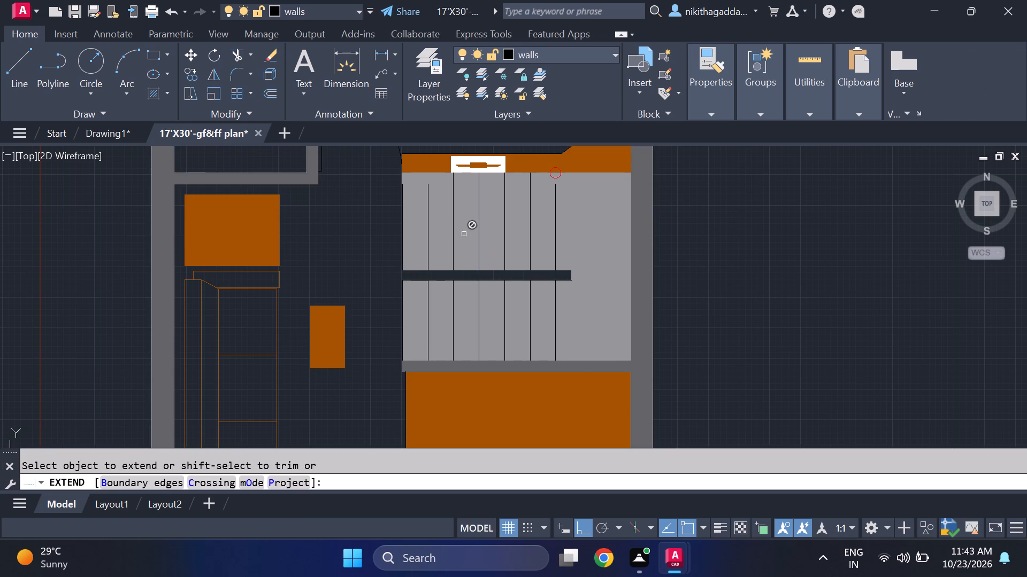
click(427, 217)
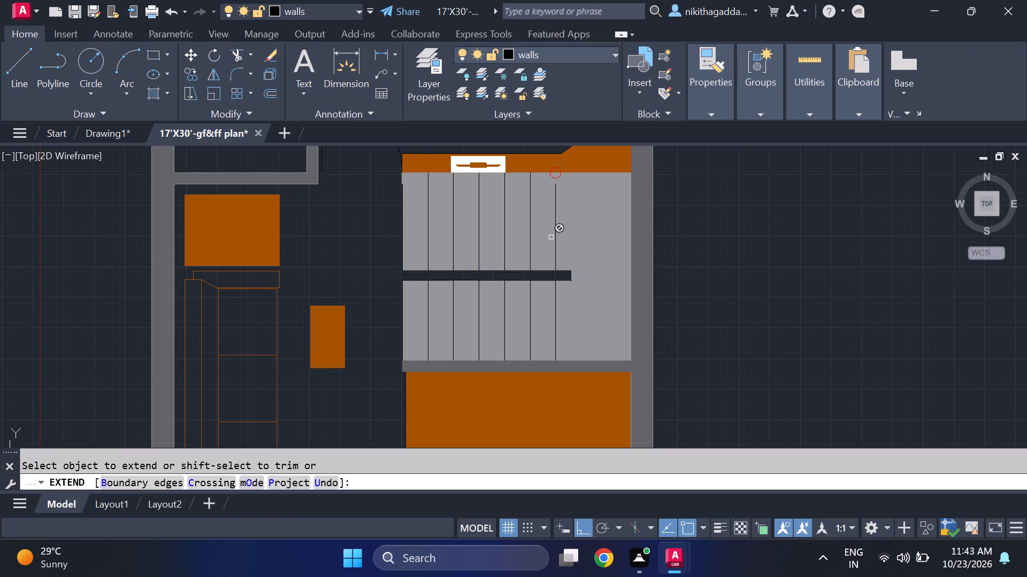
click(556, 225)
key(Escape)
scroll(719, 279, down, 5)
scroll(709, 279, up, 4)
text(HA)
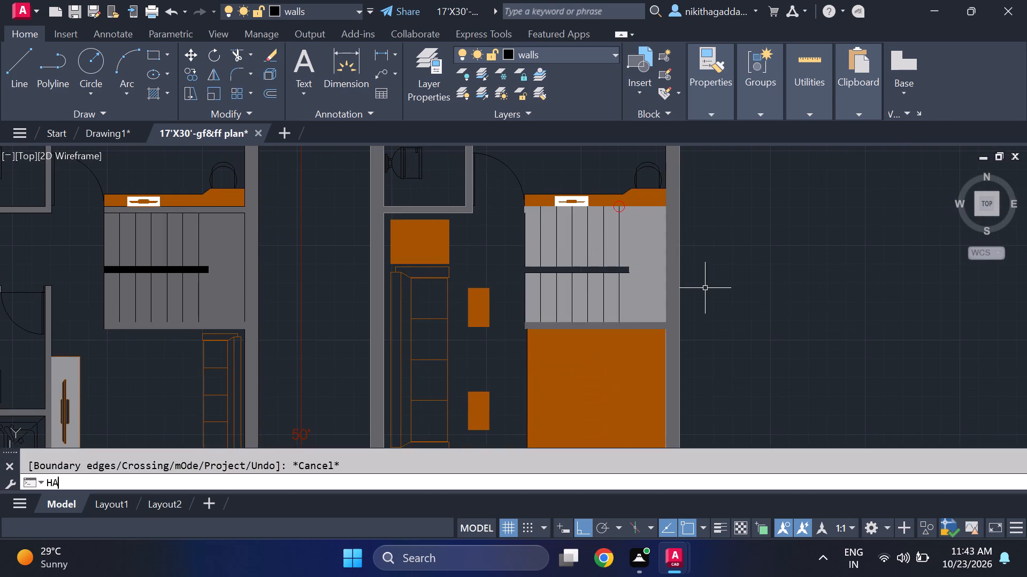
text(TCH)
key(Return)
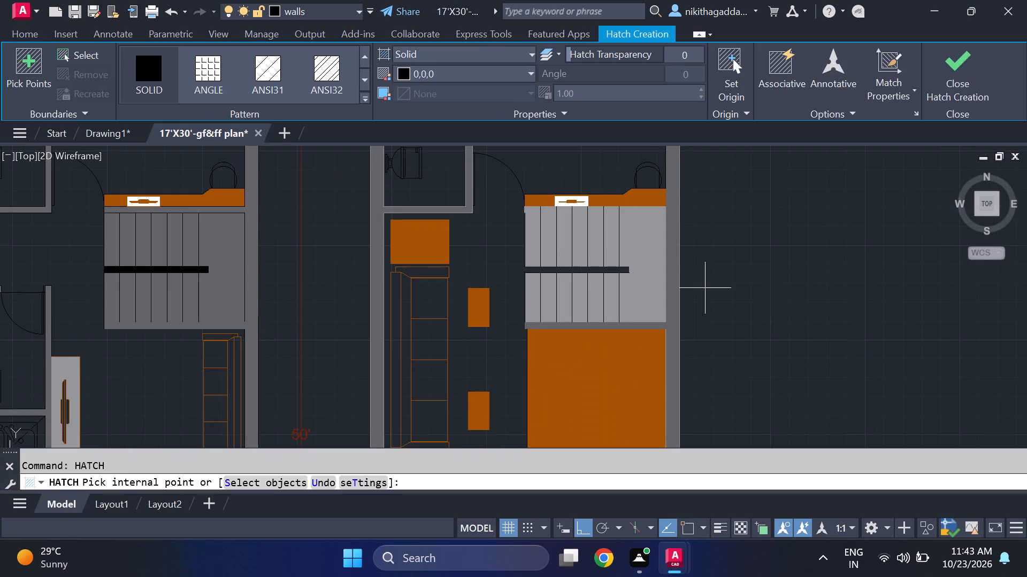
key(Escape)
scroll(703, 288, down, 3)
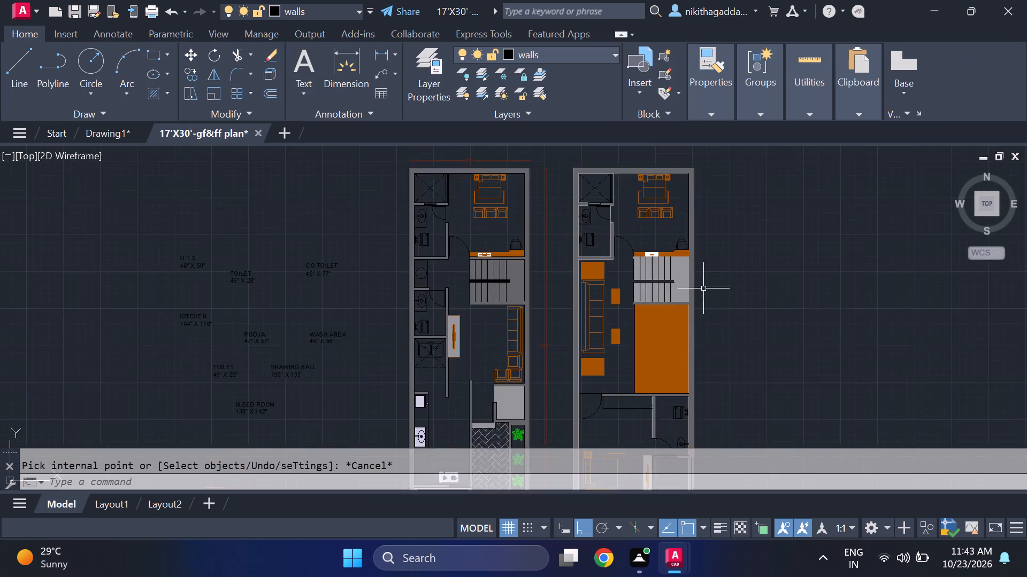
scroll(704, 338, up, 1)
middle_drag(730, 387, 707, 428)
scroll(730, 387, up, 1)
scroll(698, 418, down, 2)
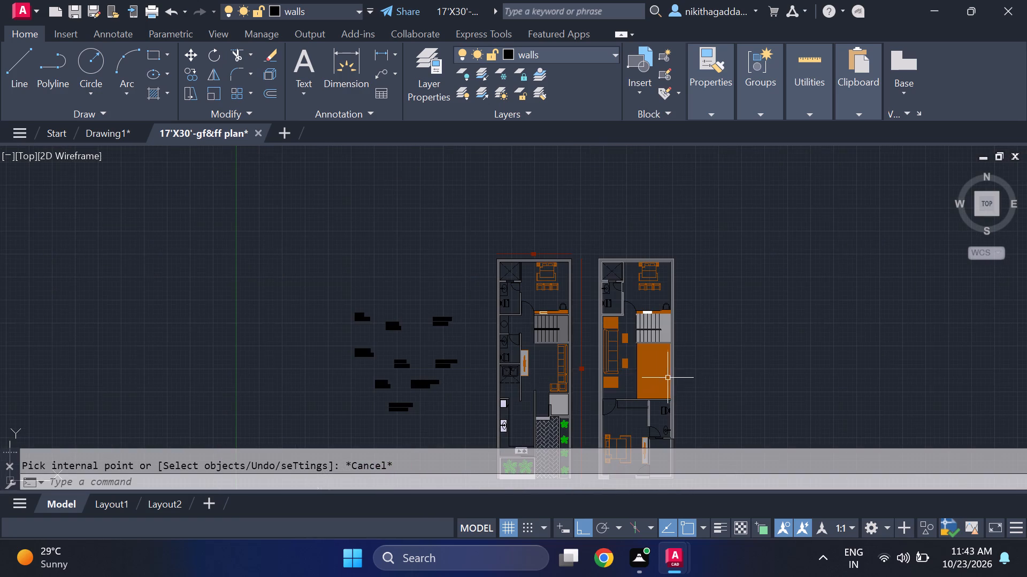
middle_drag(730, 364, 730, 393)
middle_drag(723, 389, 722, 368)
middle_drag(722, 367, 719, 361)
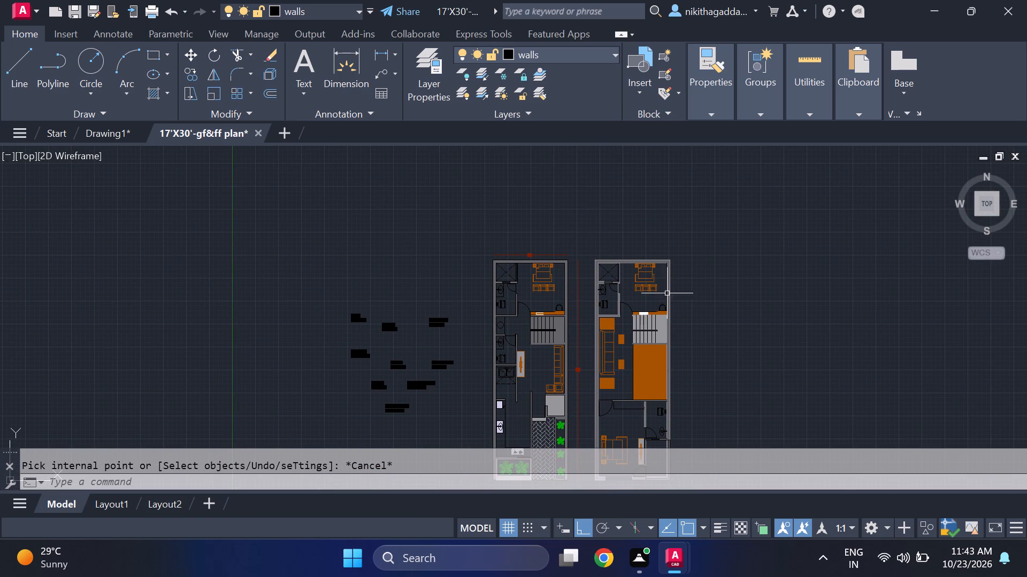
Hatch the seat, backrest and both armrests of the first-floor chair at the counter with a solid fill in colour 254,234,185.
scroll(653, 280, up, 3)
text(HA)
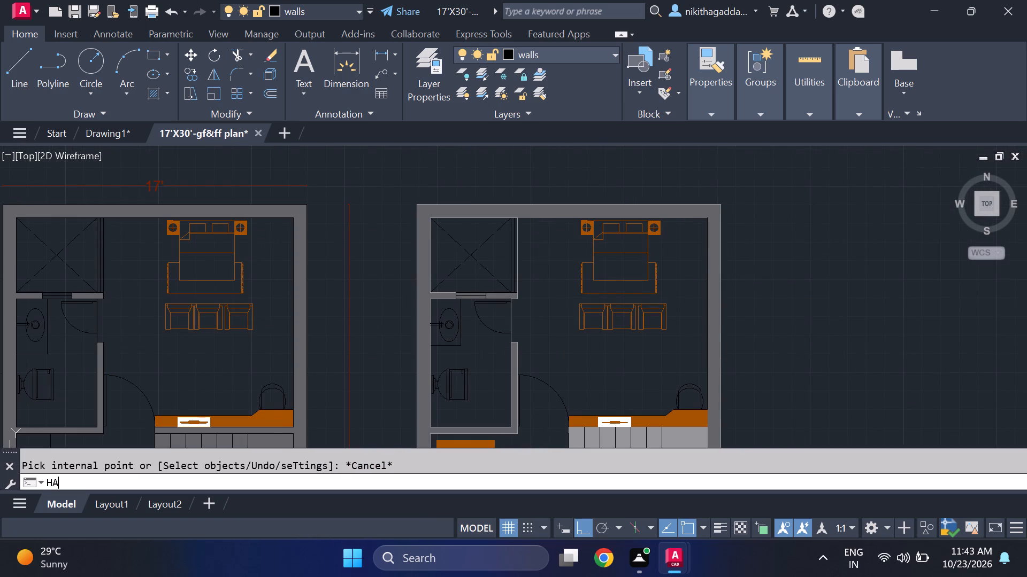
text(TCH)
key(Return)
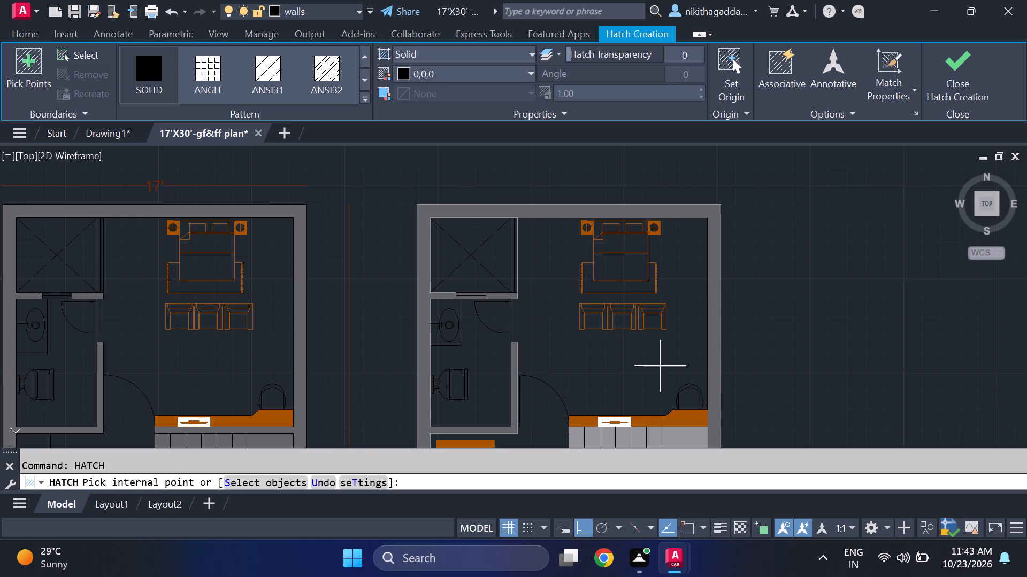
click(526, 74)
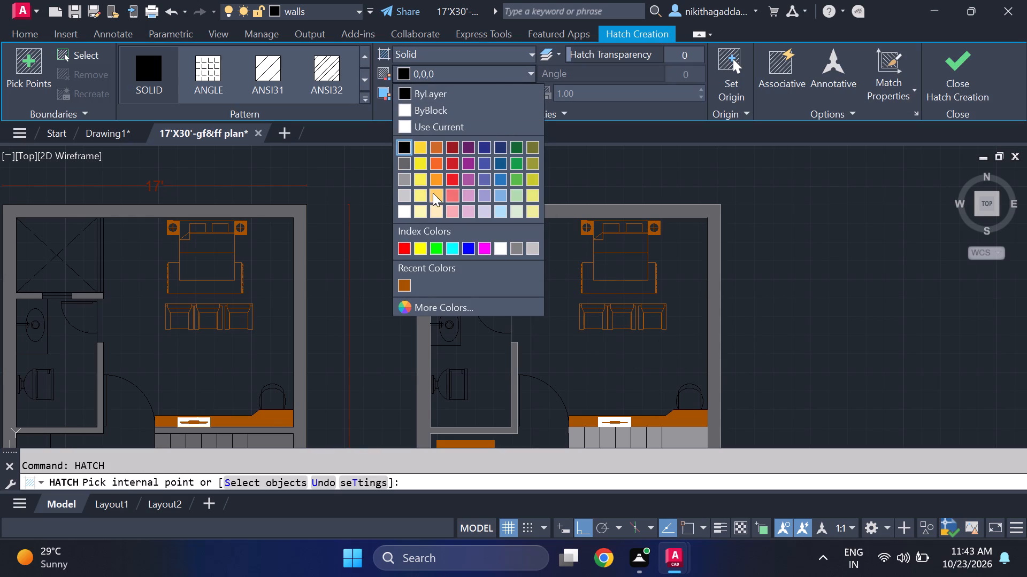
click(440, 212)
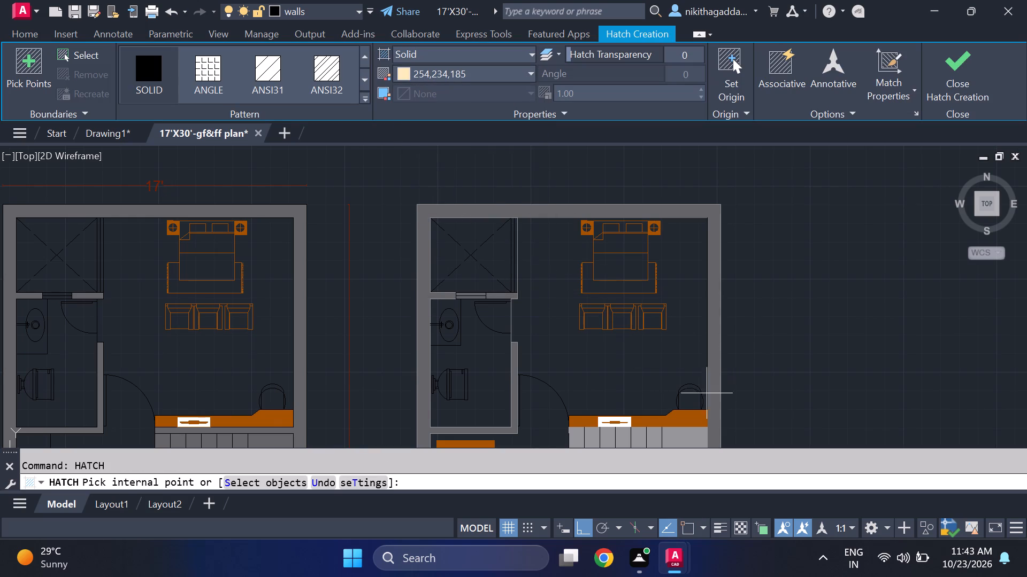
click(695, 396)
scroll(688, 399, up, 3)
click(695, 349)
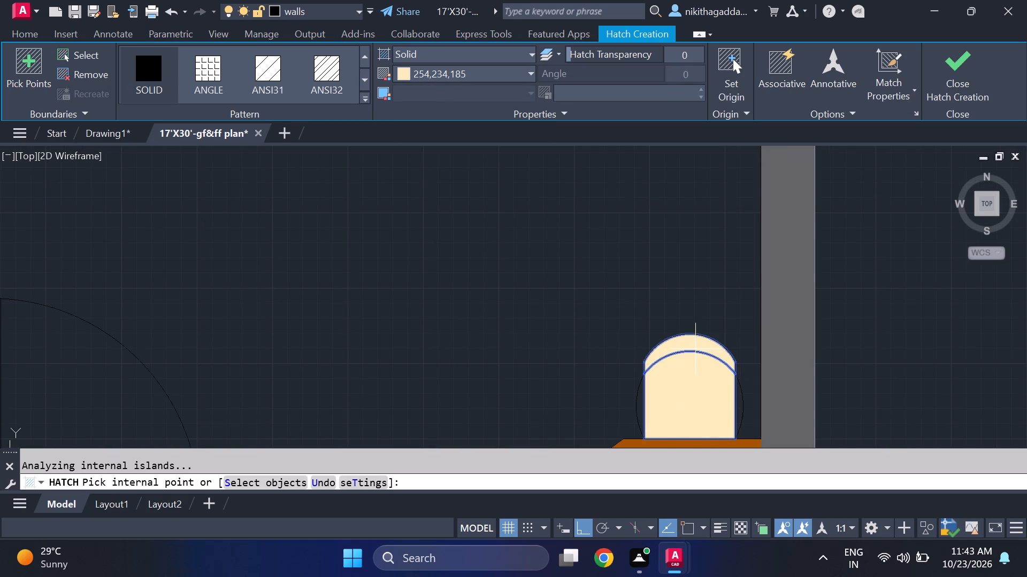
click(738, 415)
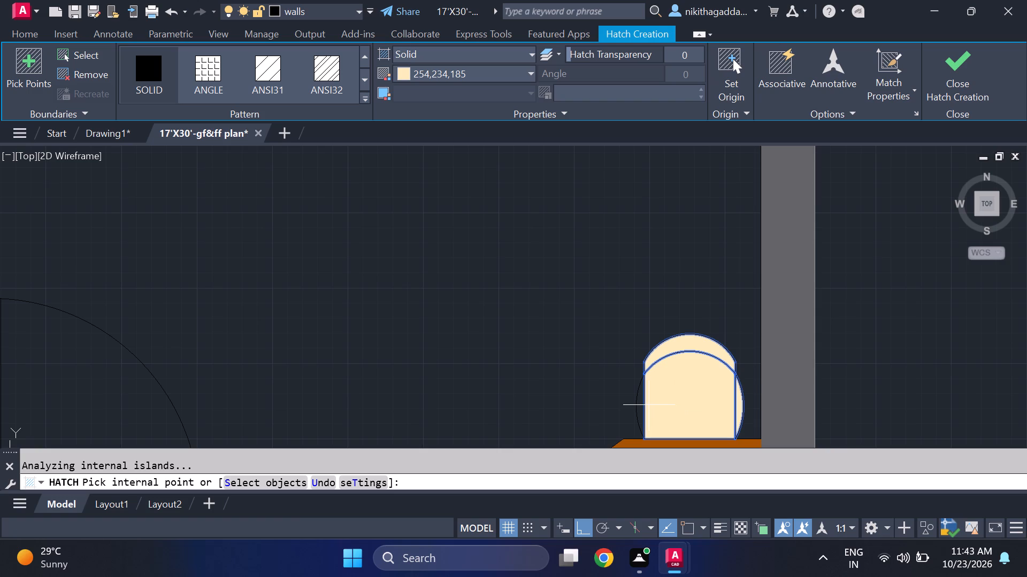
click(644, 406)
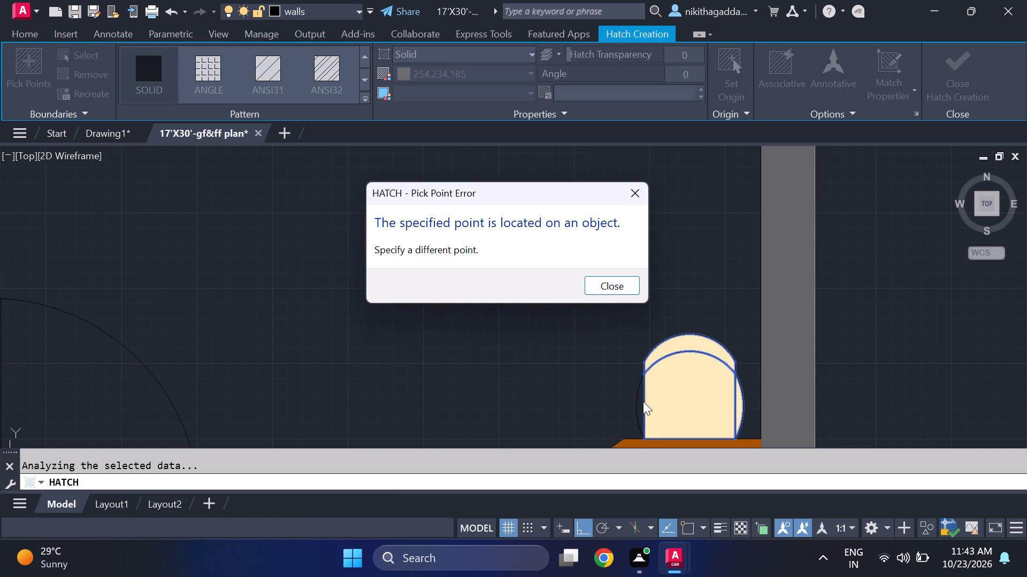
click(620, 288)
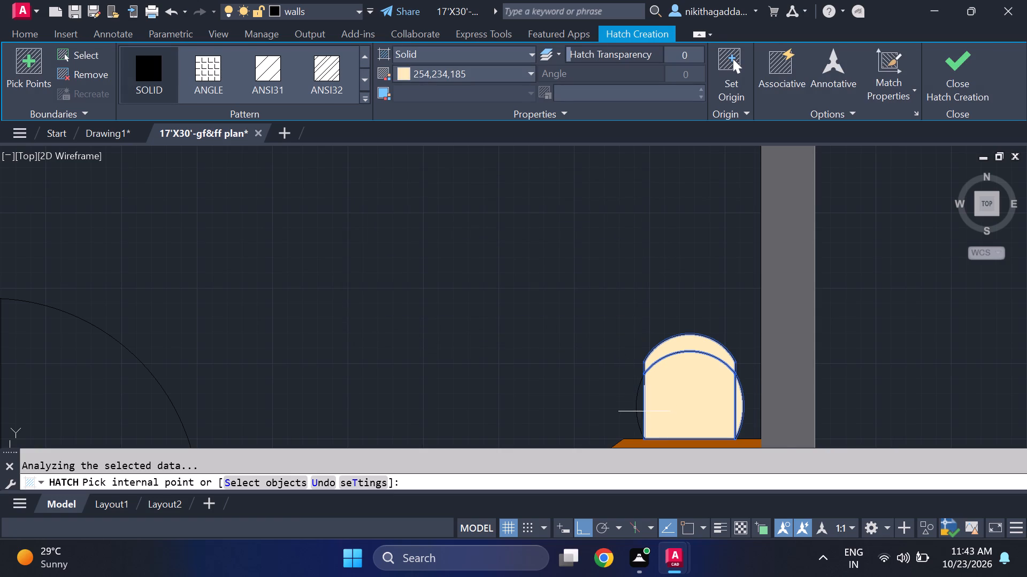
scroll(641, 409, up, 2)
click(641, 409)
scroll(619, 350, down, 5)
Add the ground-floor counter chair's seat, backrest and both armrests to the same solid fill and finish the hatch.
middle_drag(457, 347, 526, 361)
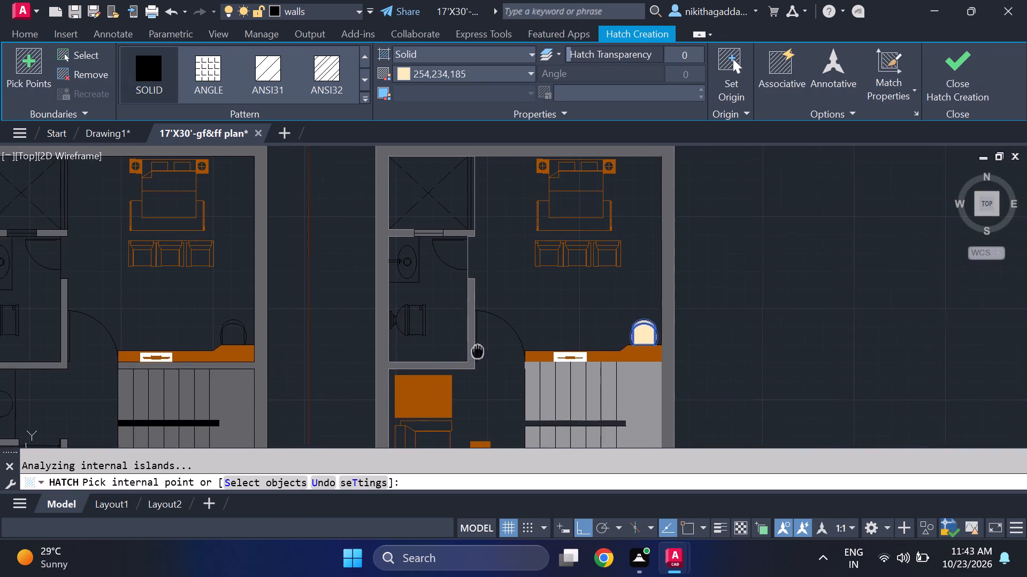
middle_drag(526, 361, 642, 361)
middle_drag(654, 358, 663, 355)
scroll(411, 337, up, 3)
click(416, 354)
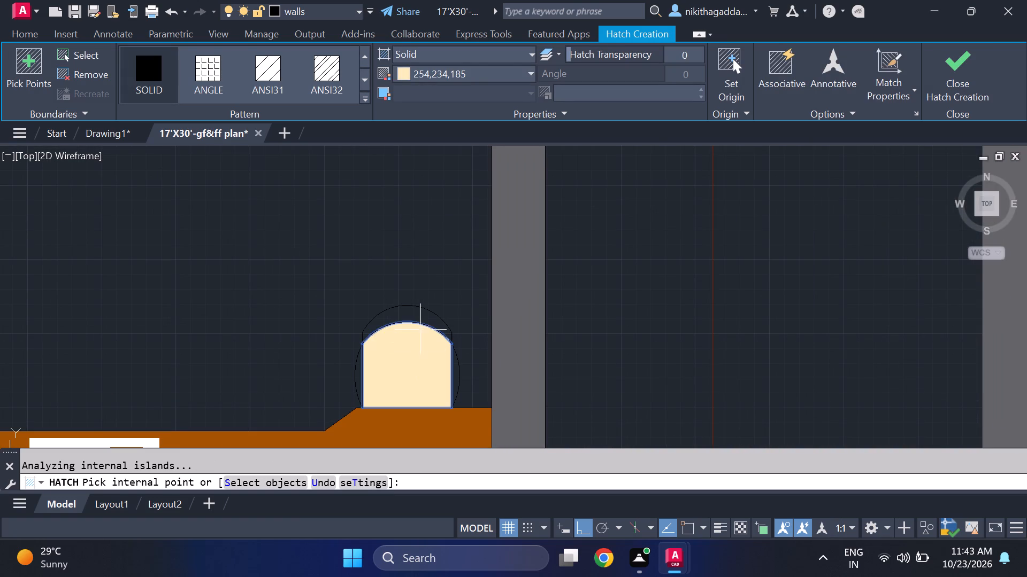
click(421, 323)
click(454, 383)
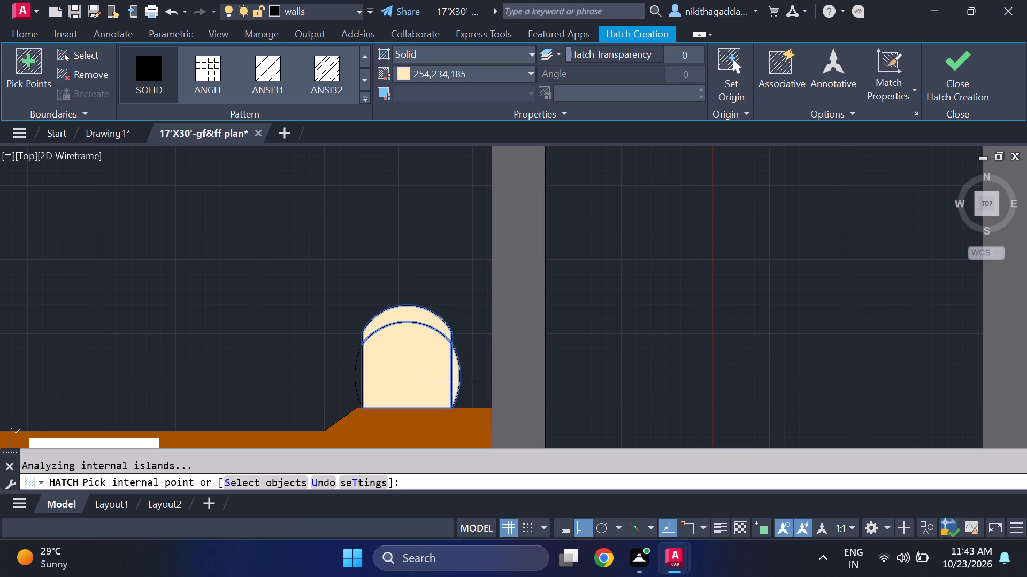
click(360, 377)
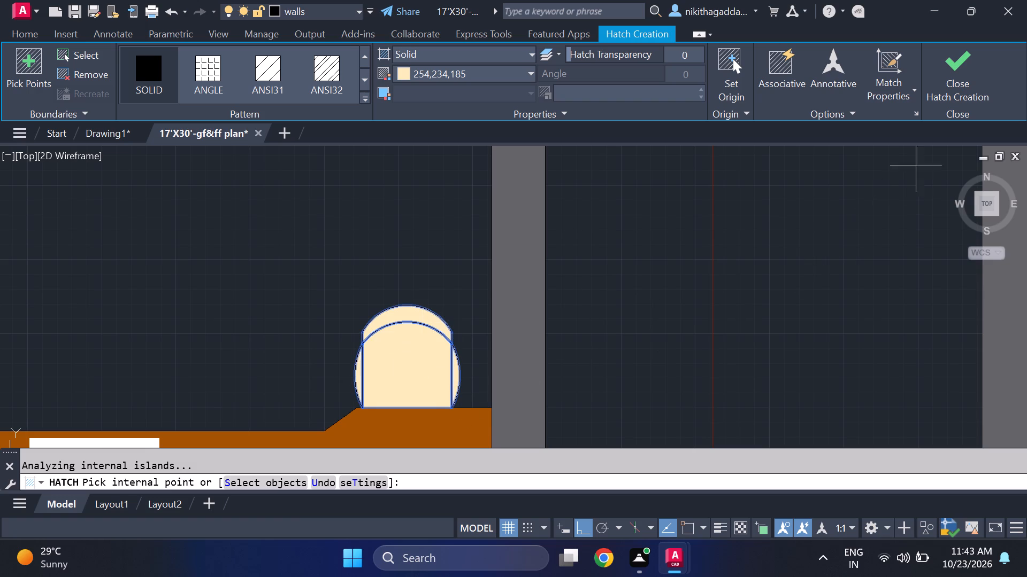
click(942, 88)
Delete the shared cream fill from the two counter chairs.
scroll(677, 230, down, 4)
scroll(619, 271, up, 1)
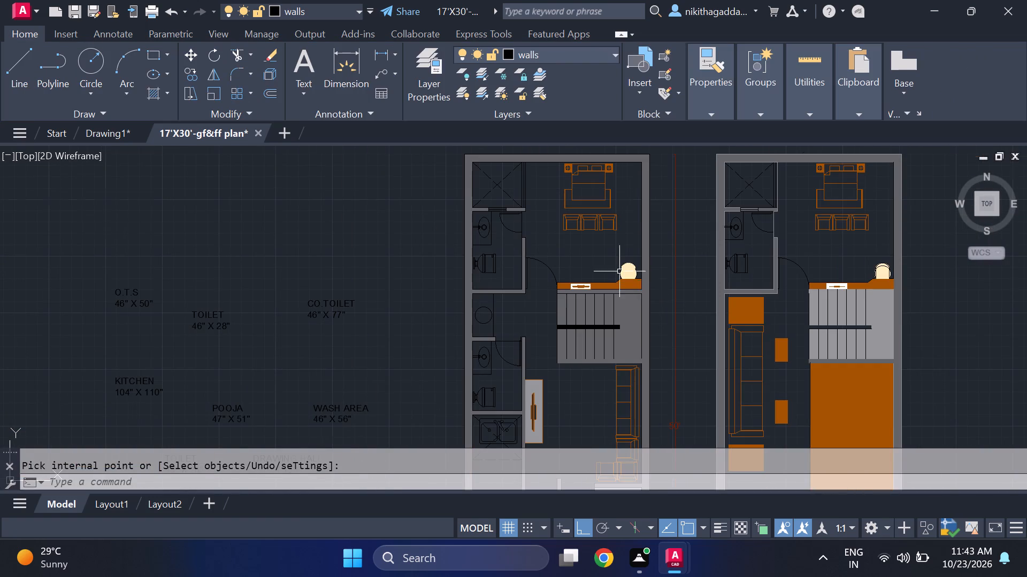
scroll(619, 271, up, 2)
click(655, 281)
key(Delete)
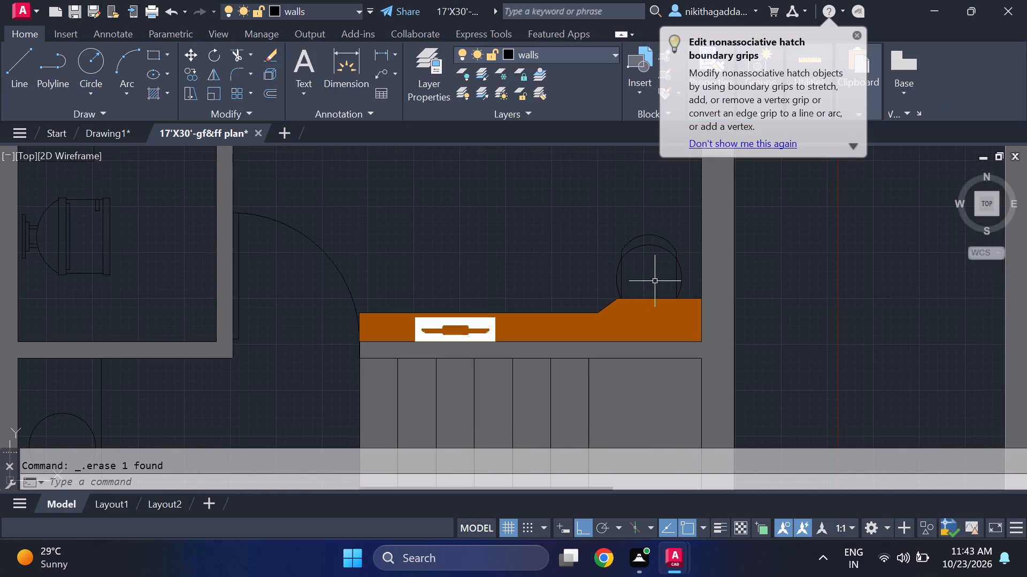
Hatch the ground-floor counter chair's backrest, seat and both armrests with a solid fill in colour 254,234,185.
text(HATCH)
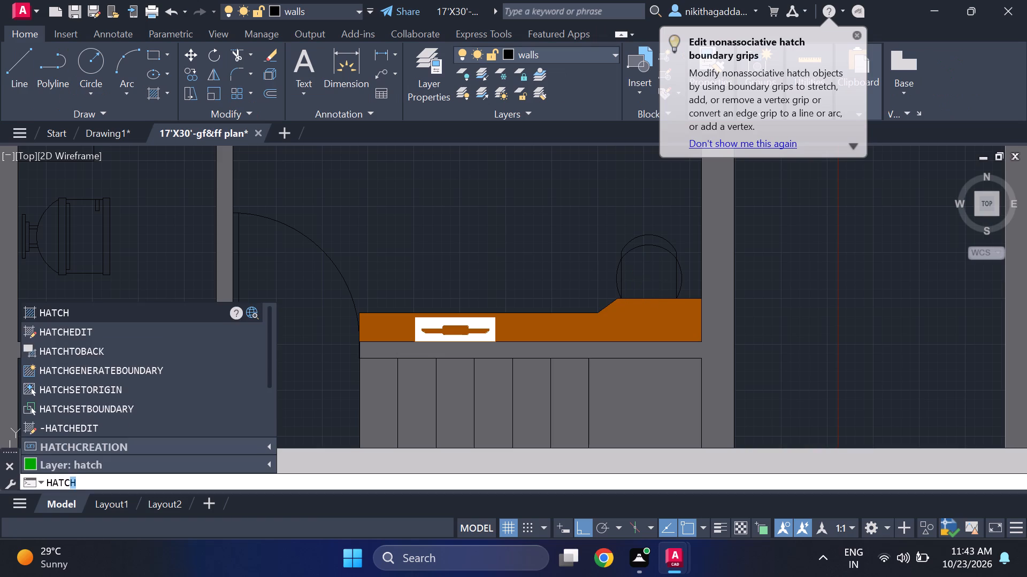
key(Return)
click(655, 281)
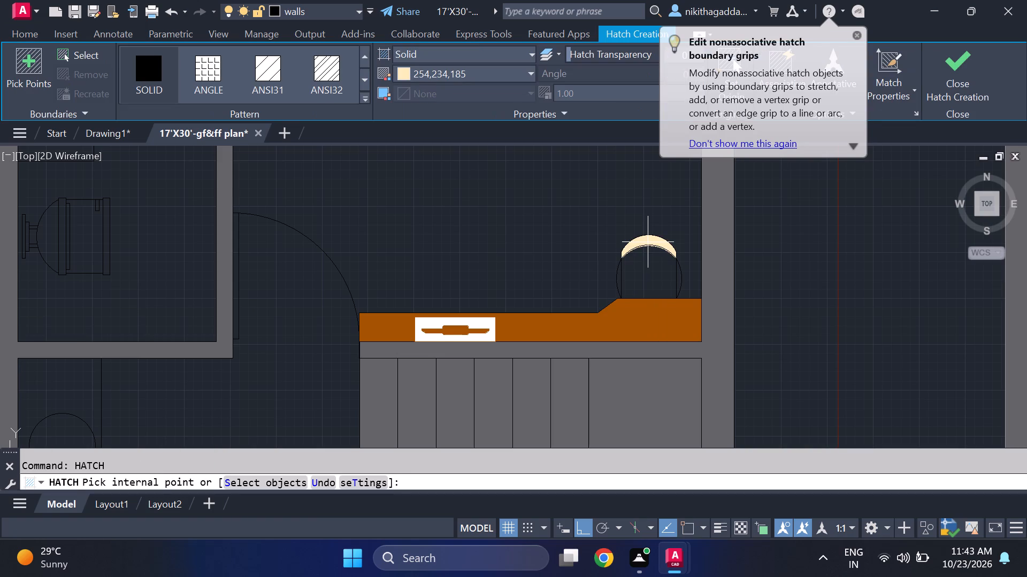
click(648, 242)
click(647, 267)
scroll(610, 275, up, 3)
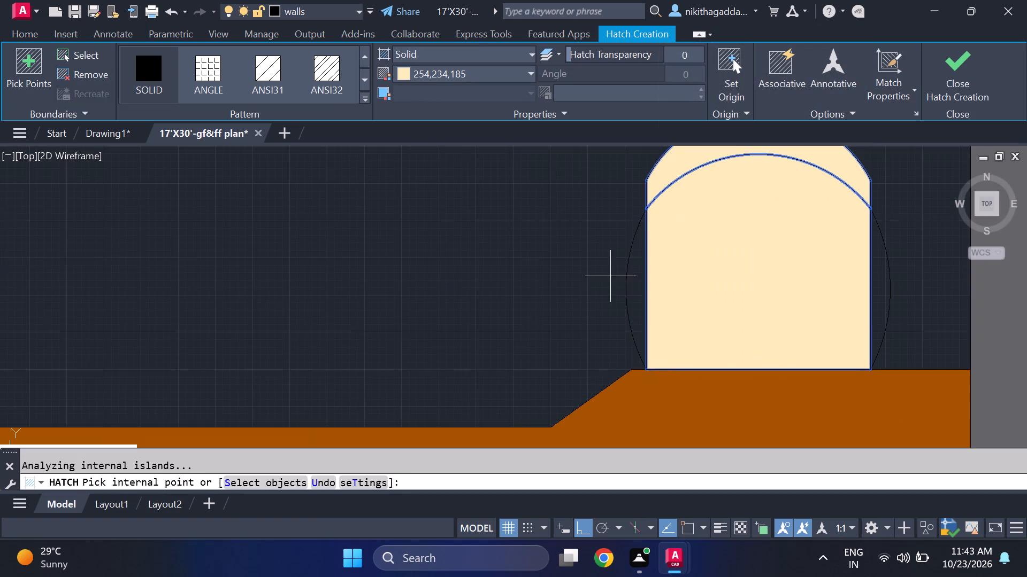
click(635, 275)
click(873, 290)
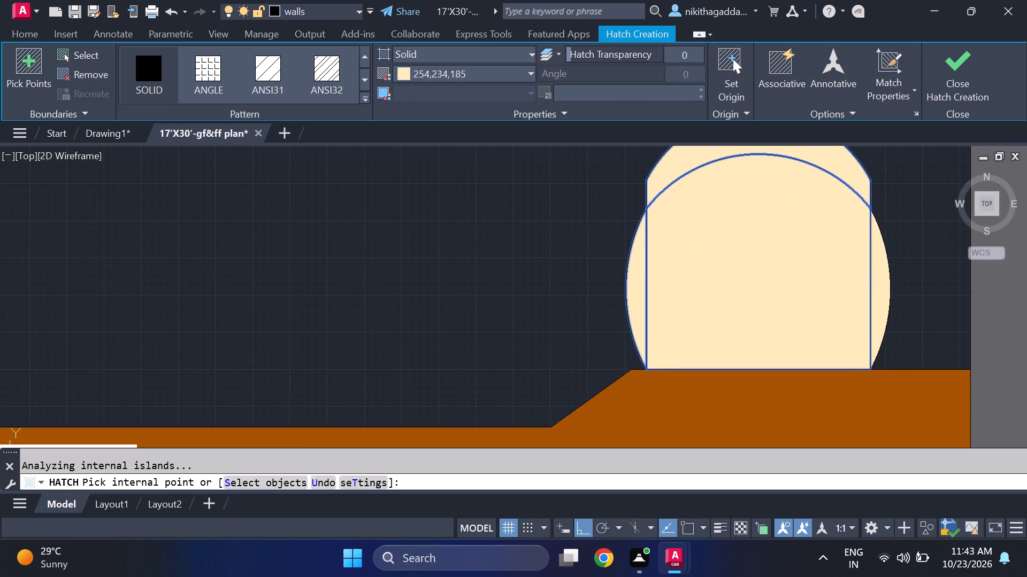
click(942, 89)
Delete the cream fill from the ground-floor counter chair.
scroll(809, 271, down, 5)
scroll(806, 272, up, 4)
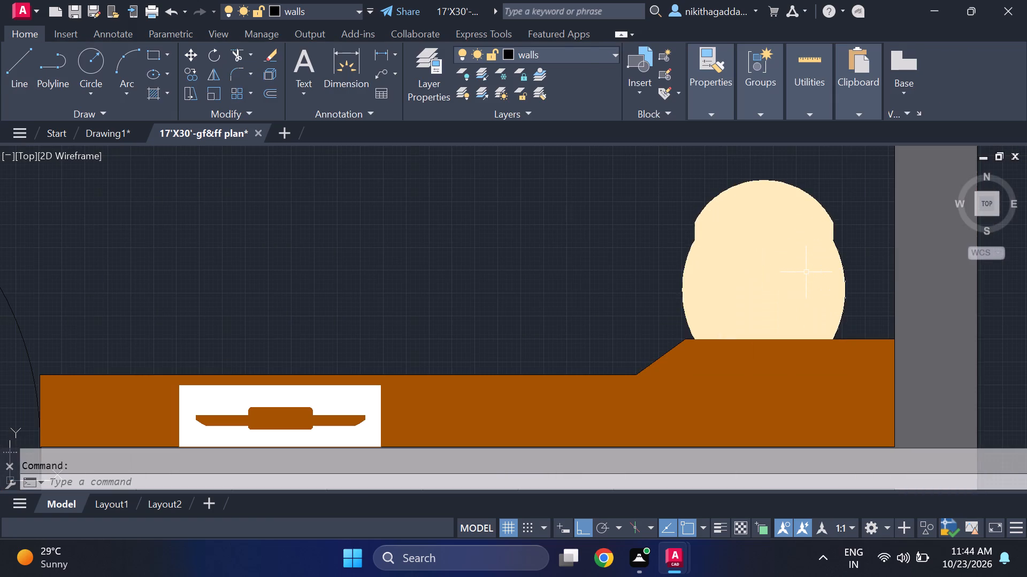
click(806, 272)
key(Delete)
Hatch the ground-floor counter chair's seat, backrest and both armrests again with a solid fill in colour 254,234,185.
middle_drag(788, 275, 680, 300)
scroll(646, 288, down, 4)
middle_drag(646, 255, 399, 215)
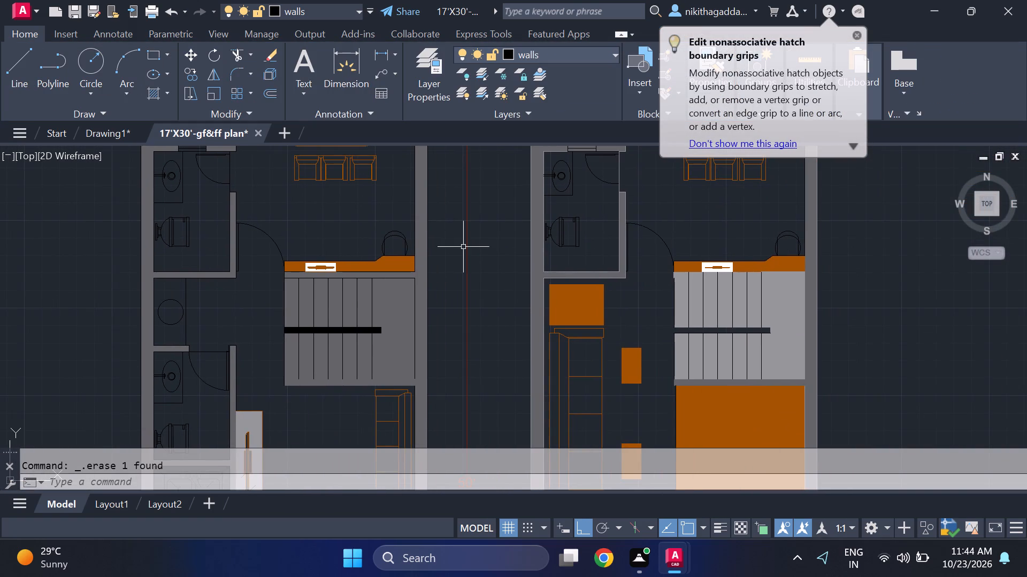
text(HATCH)
key(Return)
scroll(386, 259, up, 1)
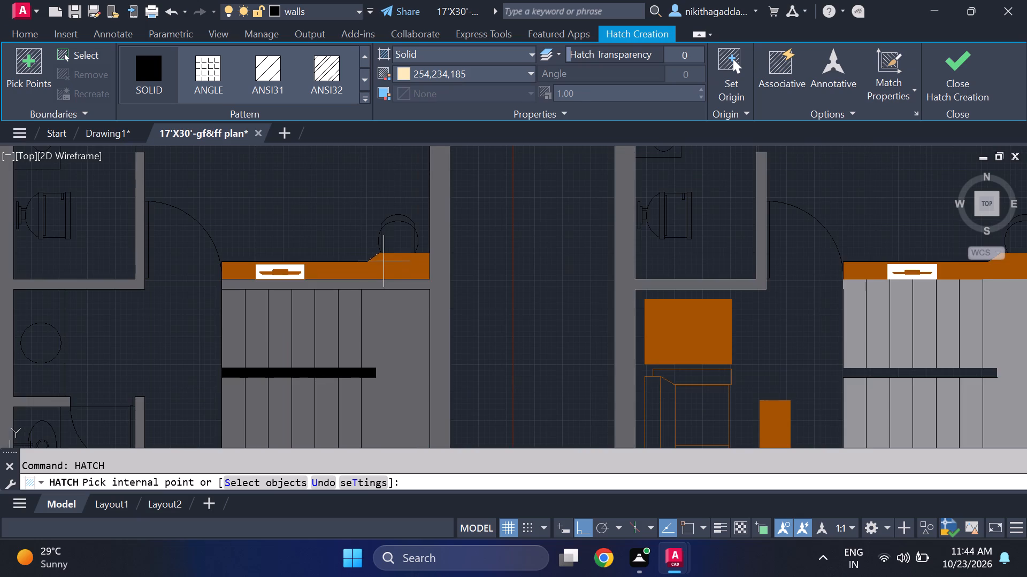
click(401, 244)
scroll(401, 225, up, 2)
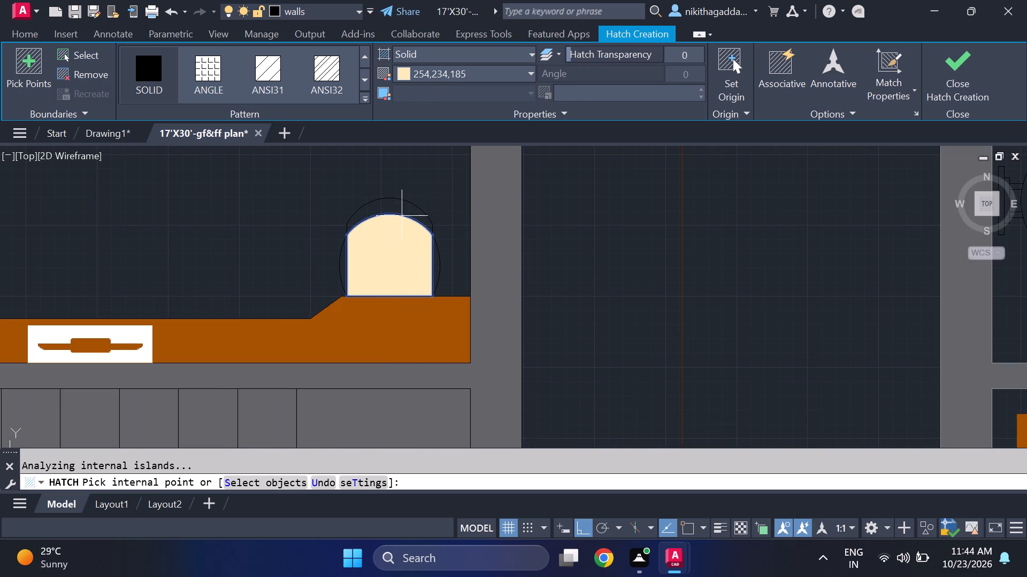
click(403, 216)
click(615, 283)
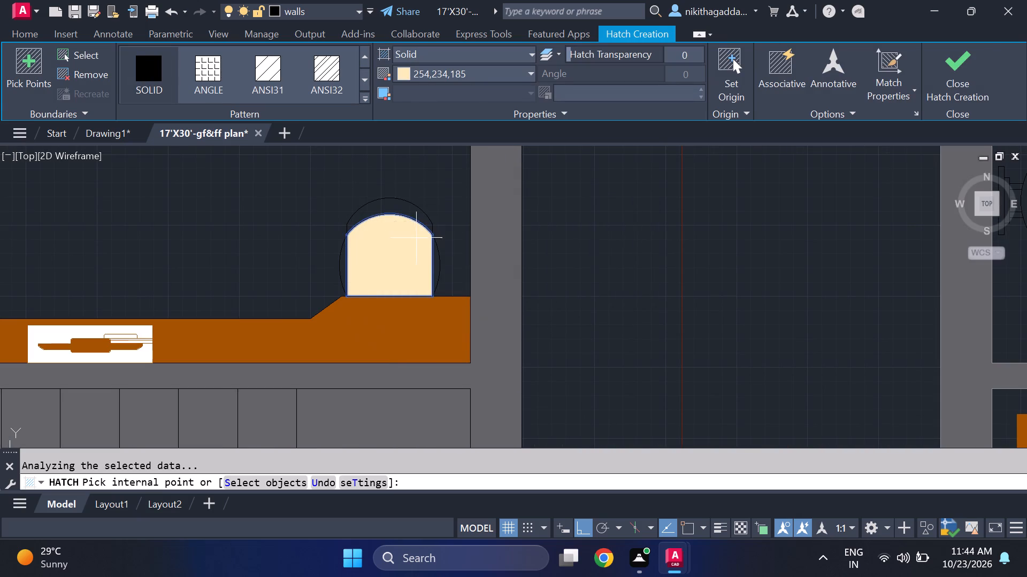
scroll(403, 213, up, 2)
click(403, 213)
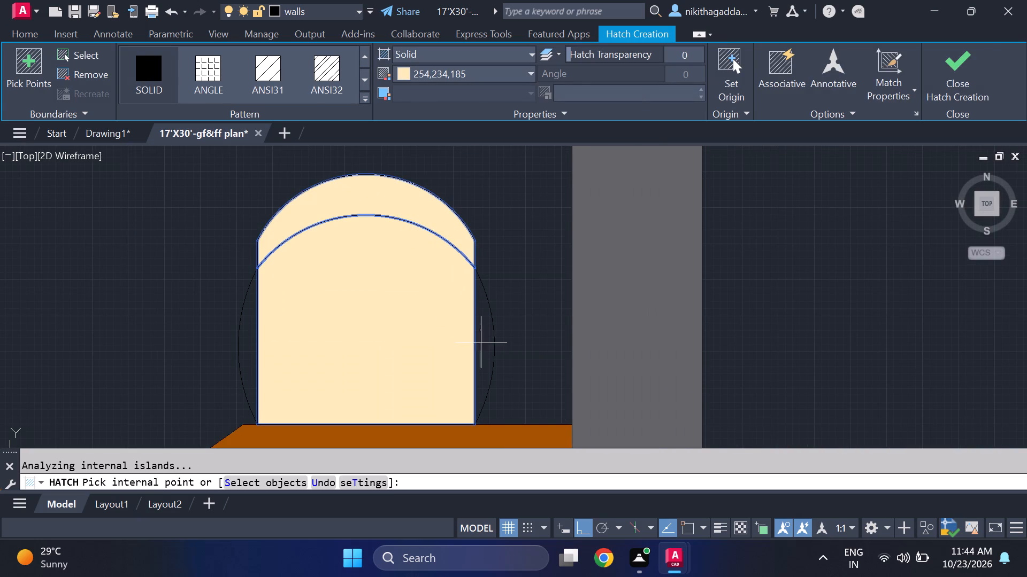
click(482, 344)
click(246, 338)
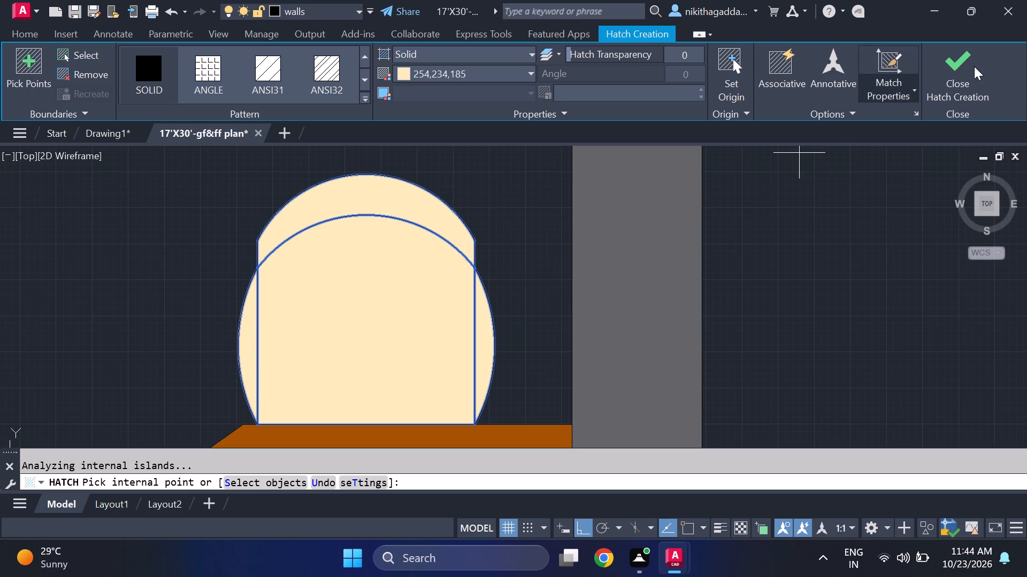
click(974, 66)
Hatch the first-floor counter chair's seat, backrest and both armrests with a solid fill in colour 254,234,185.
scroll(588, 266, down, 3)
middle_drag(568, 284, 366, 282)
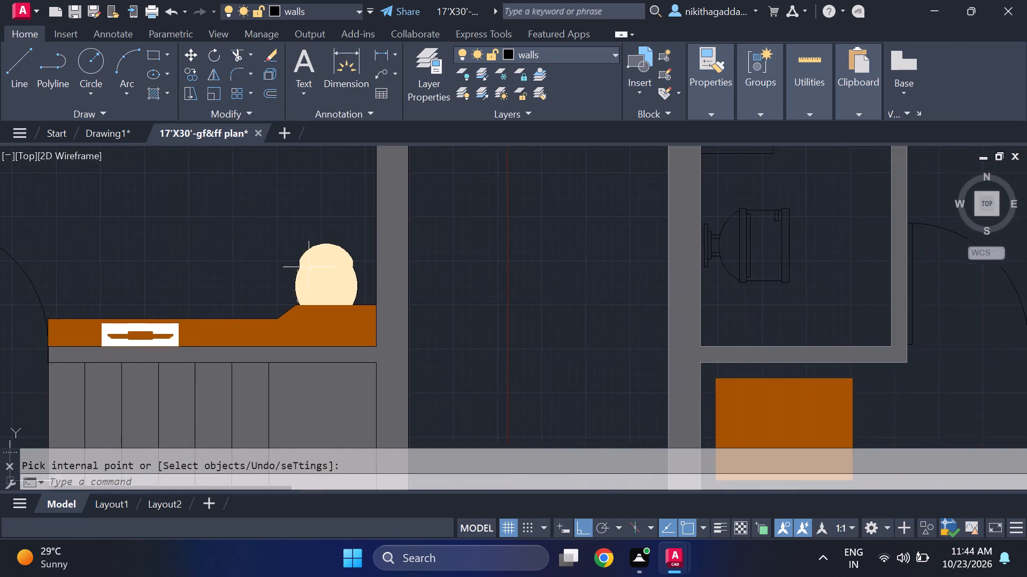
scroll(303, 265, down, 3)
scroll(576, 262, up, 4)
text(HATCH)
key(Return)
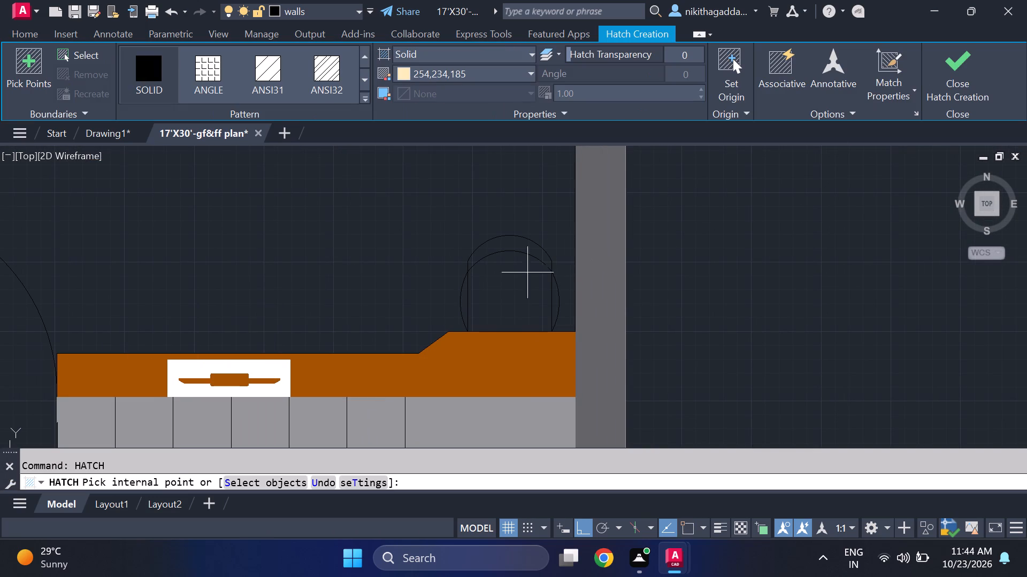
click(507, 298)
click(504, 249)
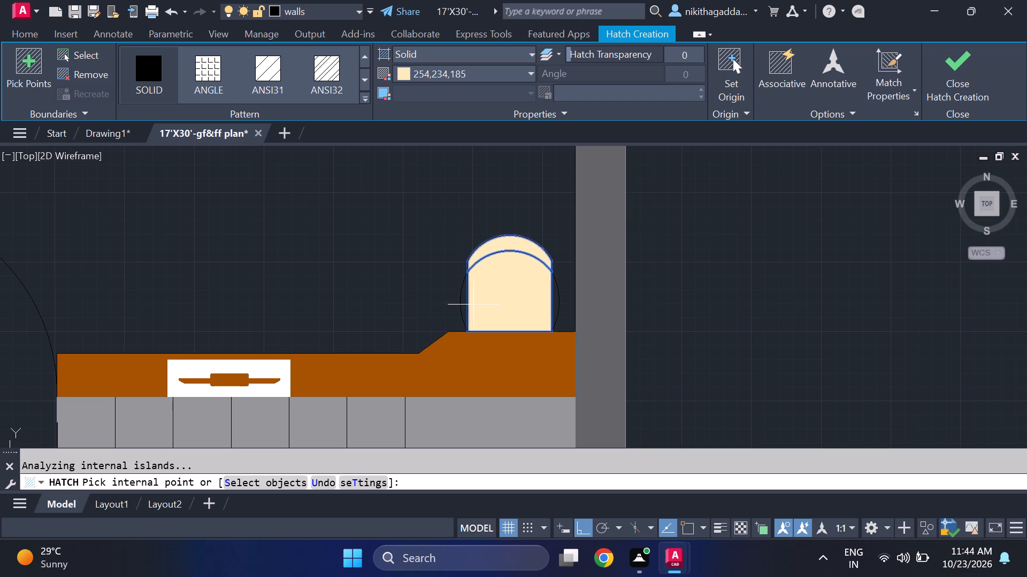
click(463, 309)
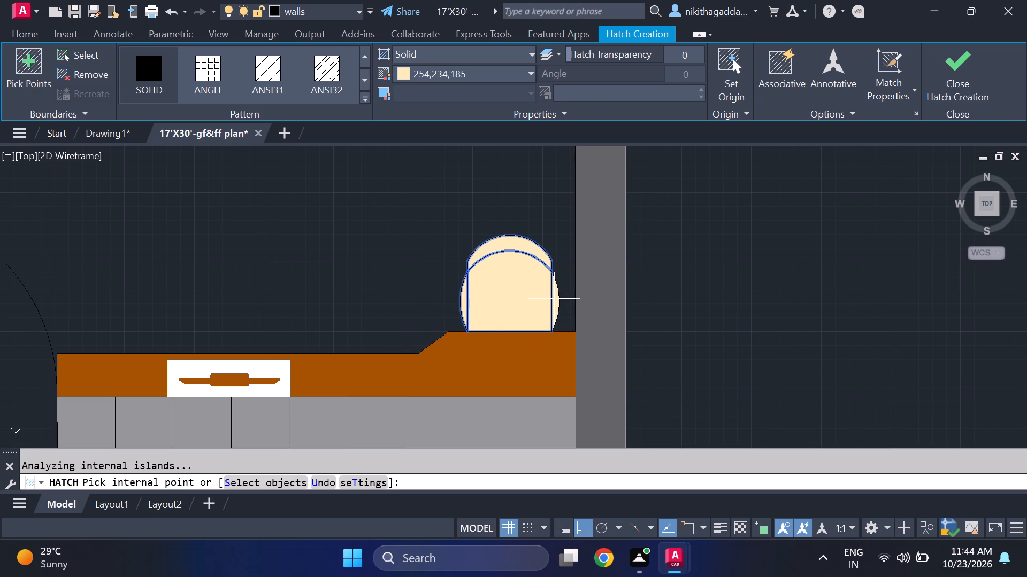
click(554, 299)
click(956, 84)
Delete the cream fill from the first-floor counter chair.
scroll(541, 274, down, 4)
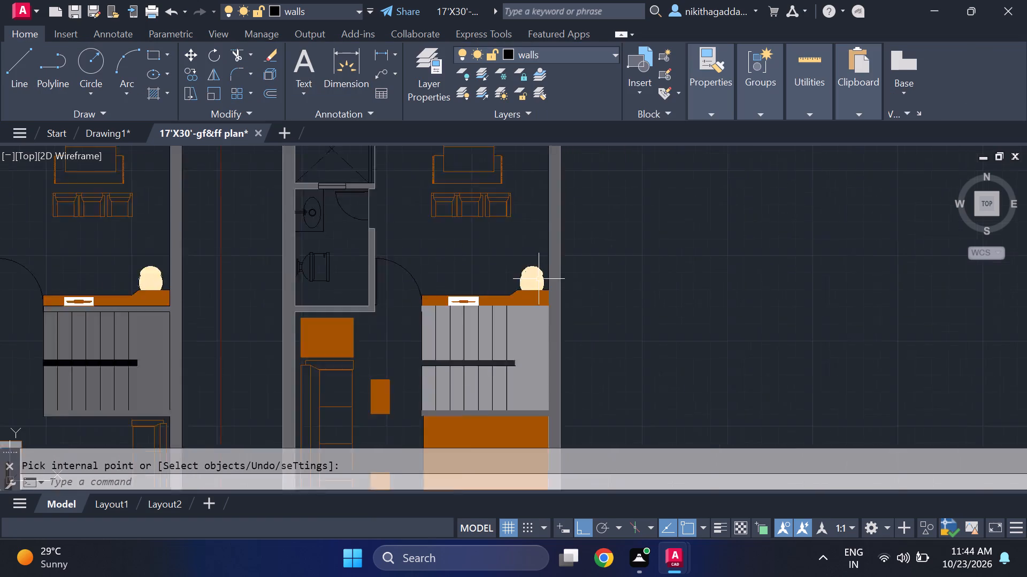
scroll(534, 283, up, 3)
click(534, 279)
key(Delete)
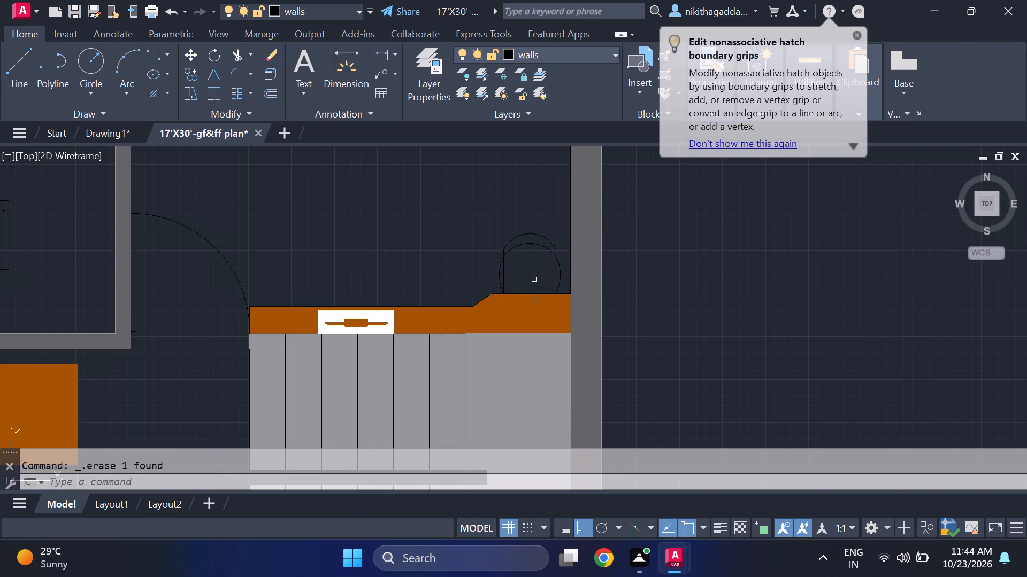
Hatch only the first-floor counter chair's backrest and two armrests, not its seat, with a solid fill in colour 254,234,185.
text(HAT)
text(CH)
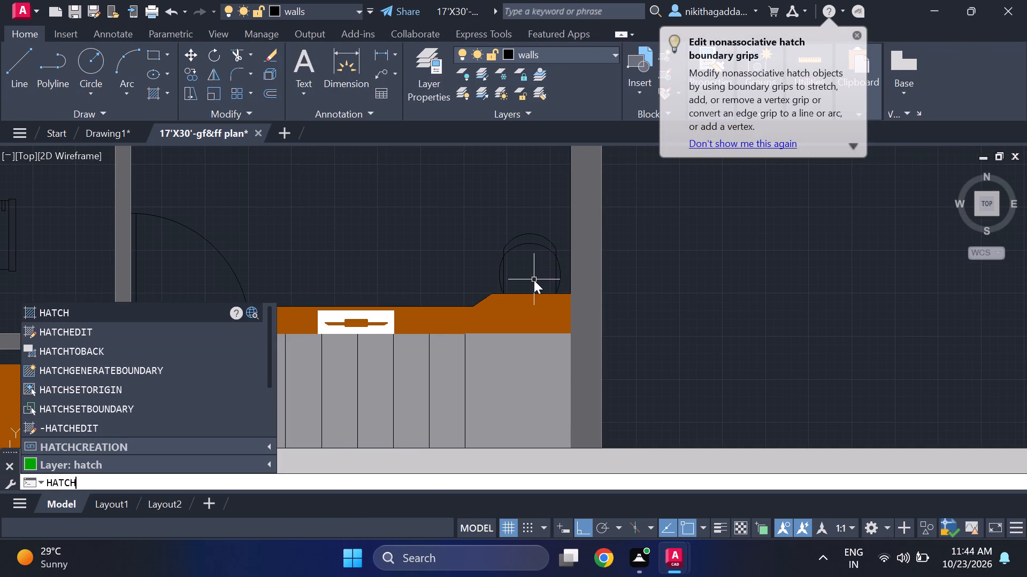
key(Return)
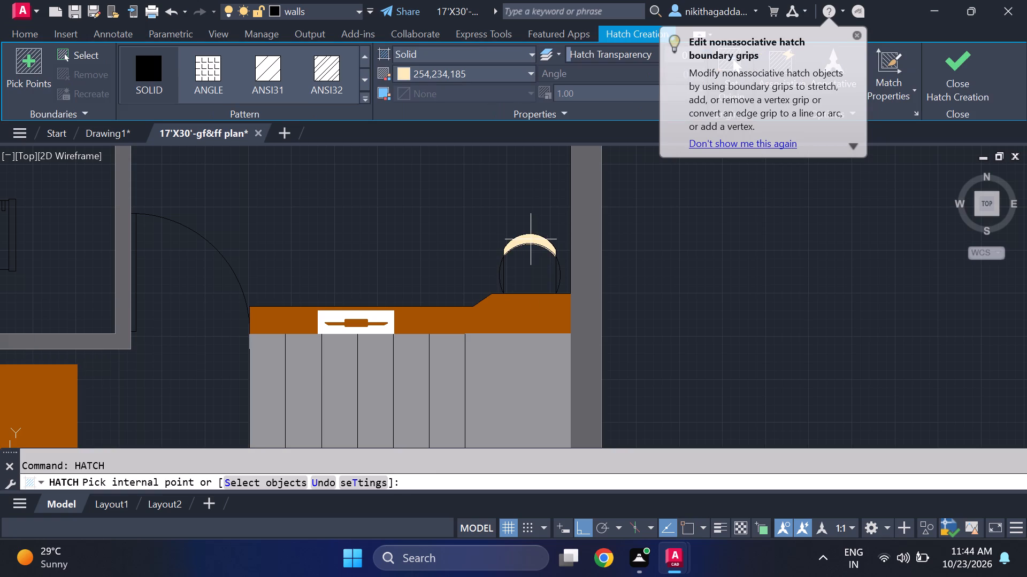
click(531, 239)
scroll(501, 275, up, 2)
click(501, 275)
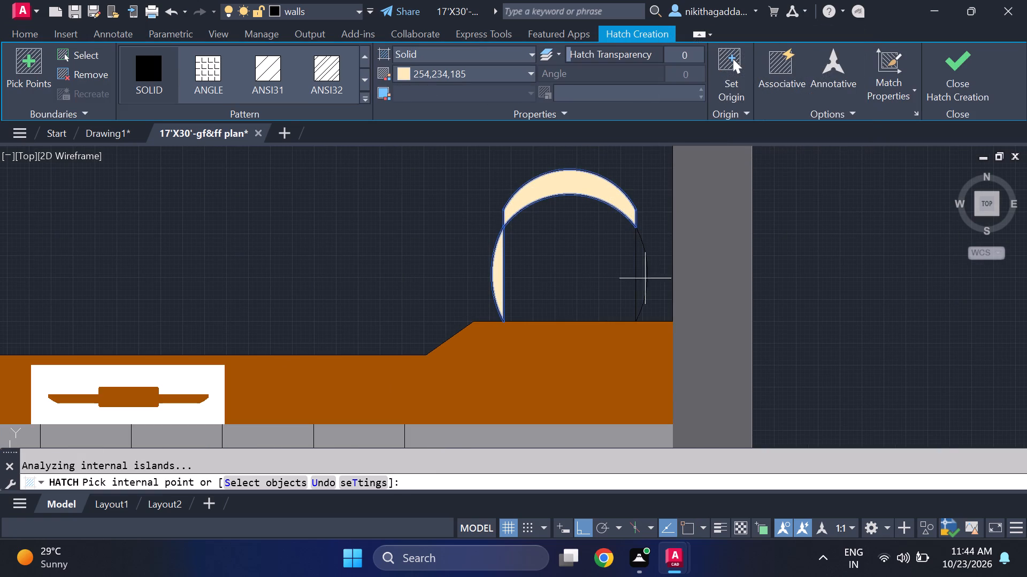
click(642, 272)
click(955, 79)
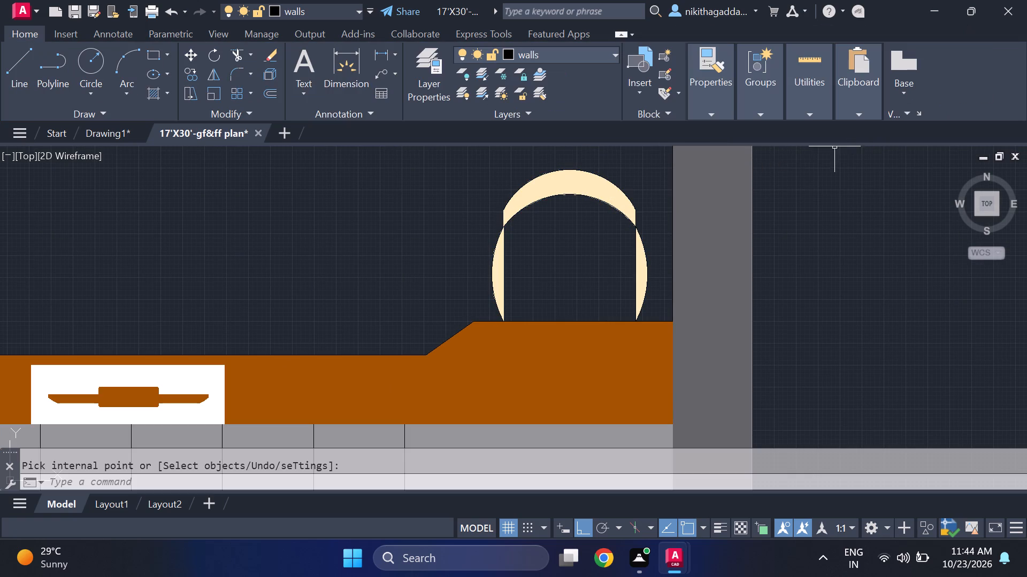
Delete the cream fill from the ground-floor counter chair.
scroll(636, 201, up, 2)
scroll(624, 228, down, 6)
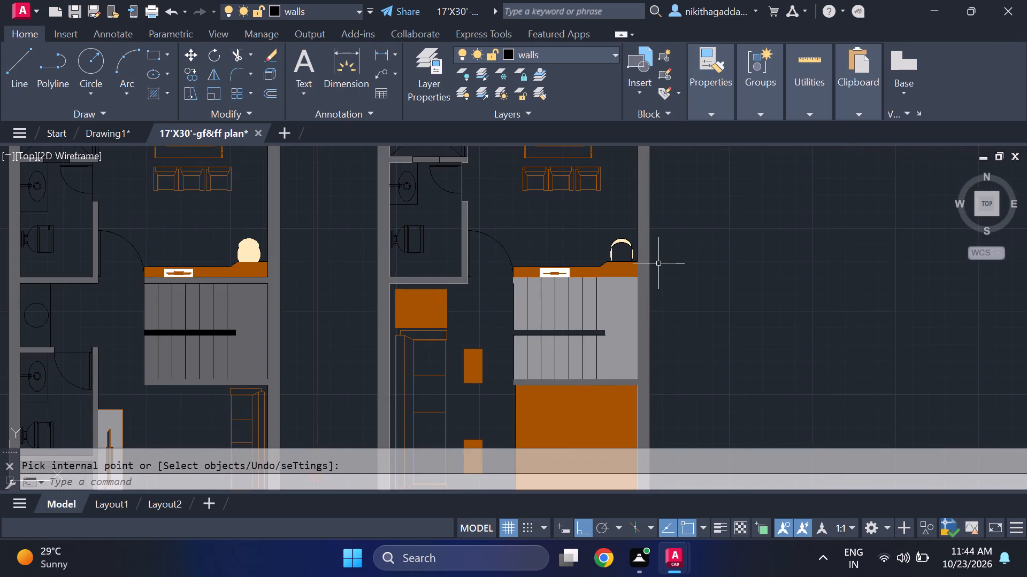
scroll(658, 263, down, 1)
scroll(636, 262, up, 3)
scroll(744, 295, down, 3)
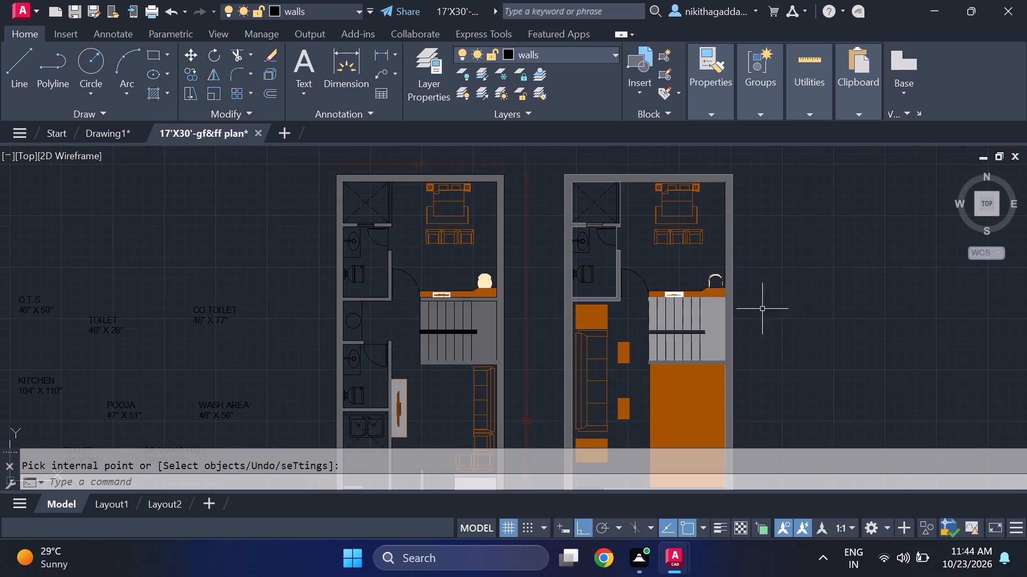
scroll(480, 288, up, 3)
click(495, 253)
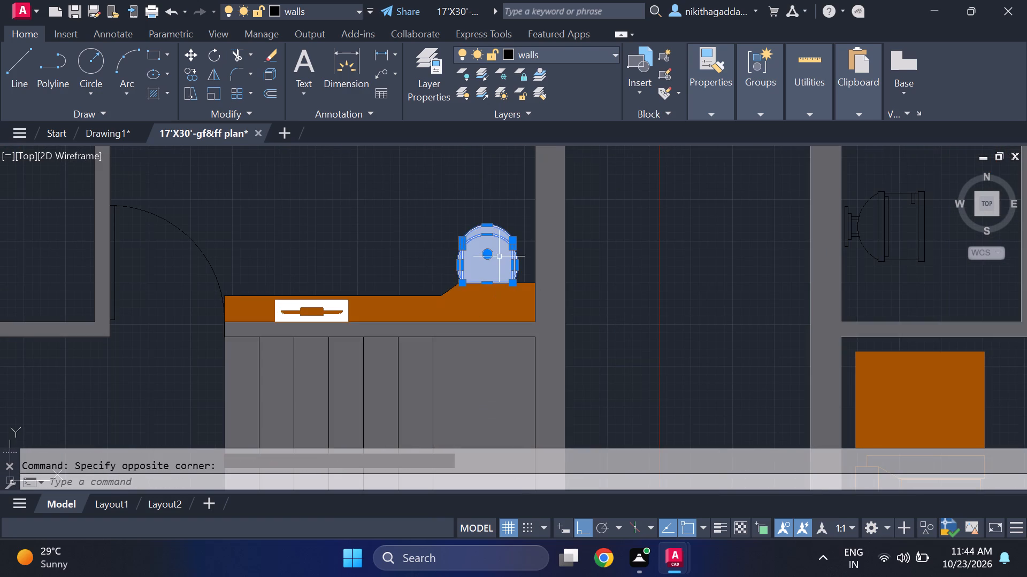
key(Delete)
Hatch only the ground-floor counter chair's backrest and two armrests, not its seat, with a solid fill in colour 254,234,185.
text(HATCH)
key(Return)
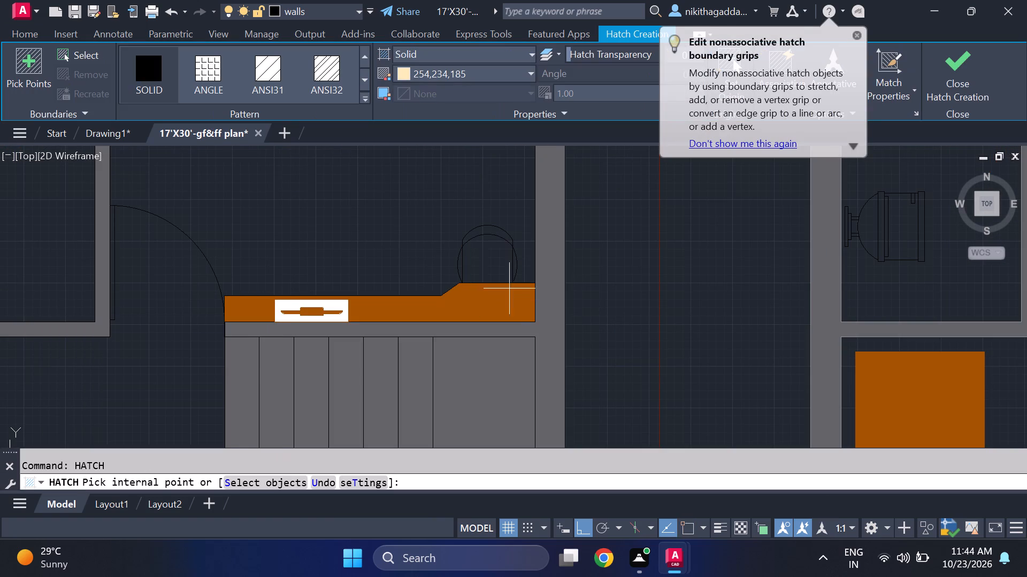
scroll(489, 267, up, 2)
click(487, 188)
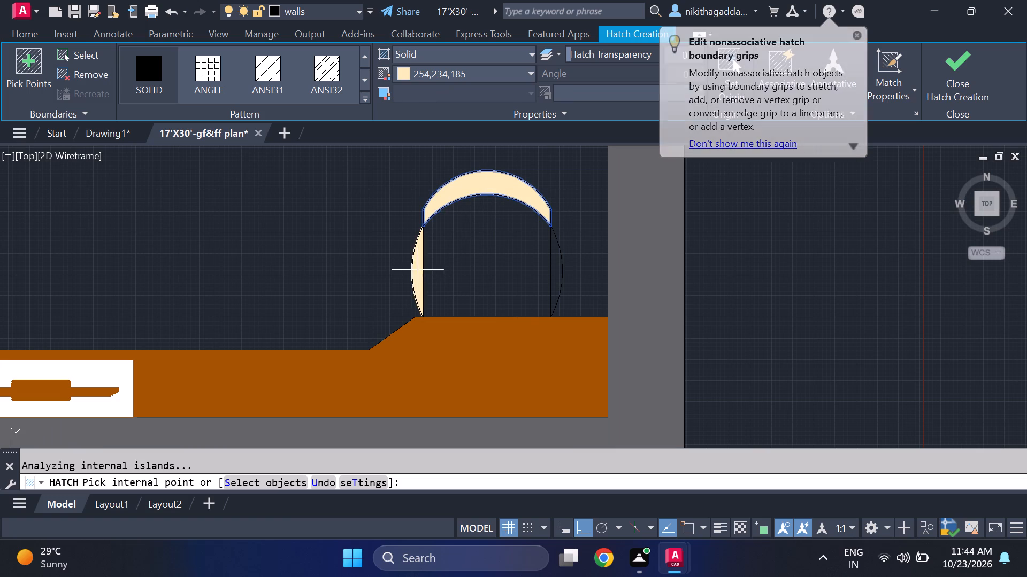
click(418, 269)
click(560, 274)
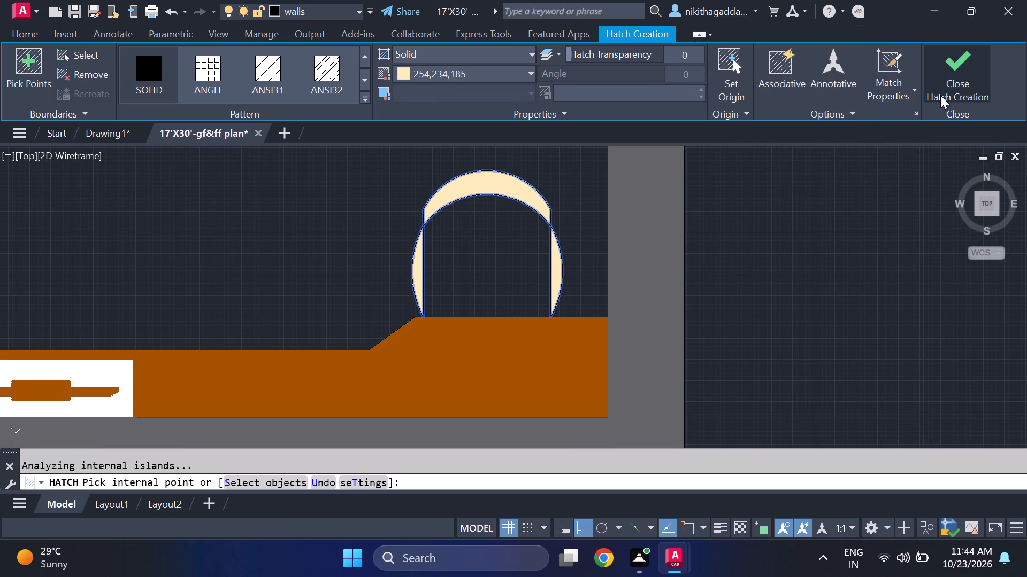
click(940, 96)
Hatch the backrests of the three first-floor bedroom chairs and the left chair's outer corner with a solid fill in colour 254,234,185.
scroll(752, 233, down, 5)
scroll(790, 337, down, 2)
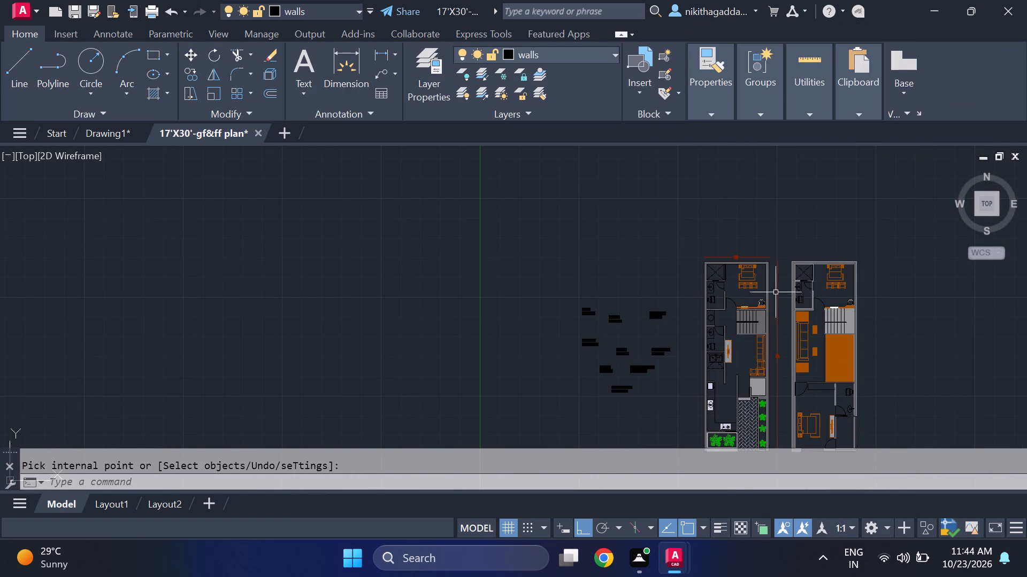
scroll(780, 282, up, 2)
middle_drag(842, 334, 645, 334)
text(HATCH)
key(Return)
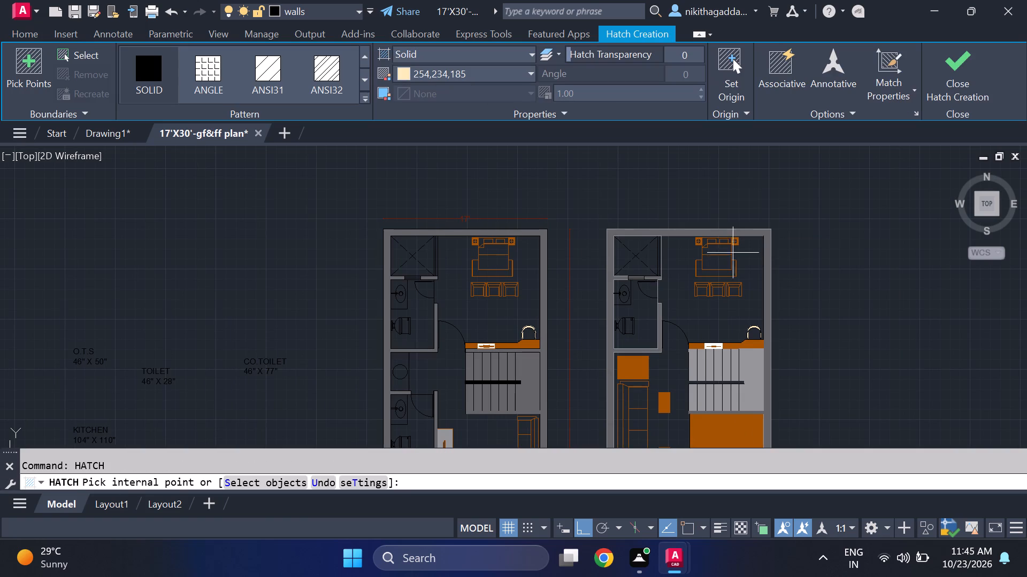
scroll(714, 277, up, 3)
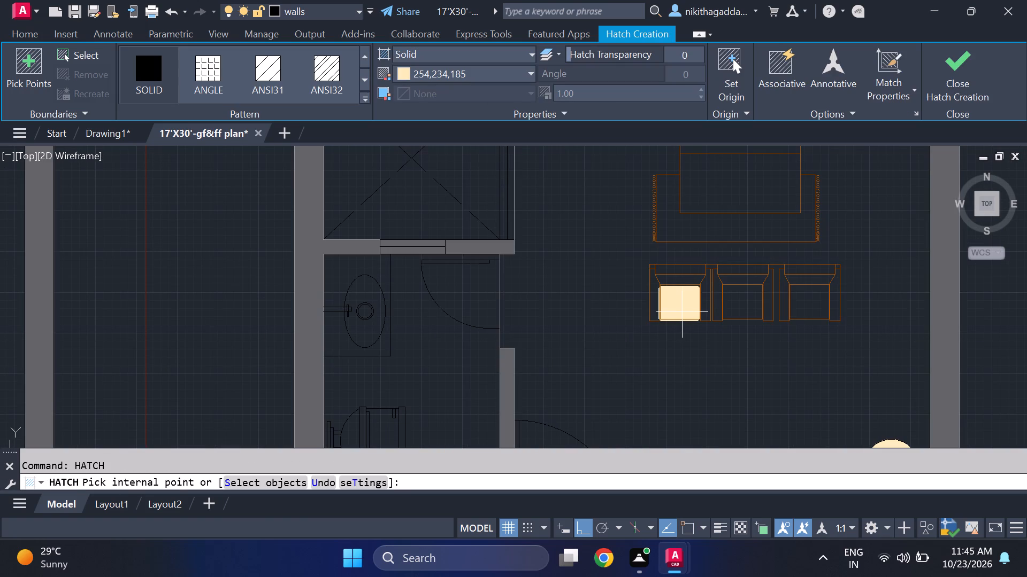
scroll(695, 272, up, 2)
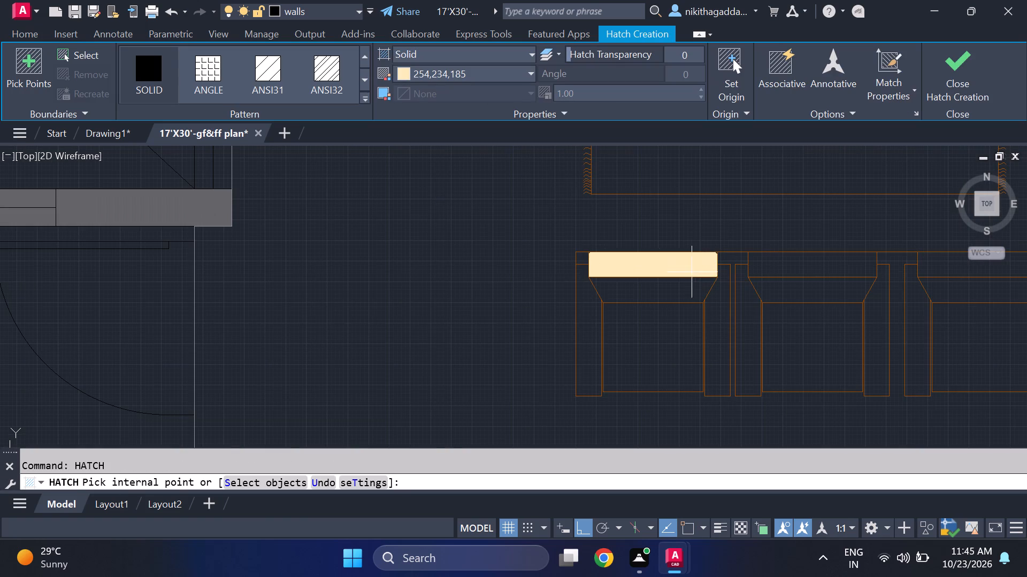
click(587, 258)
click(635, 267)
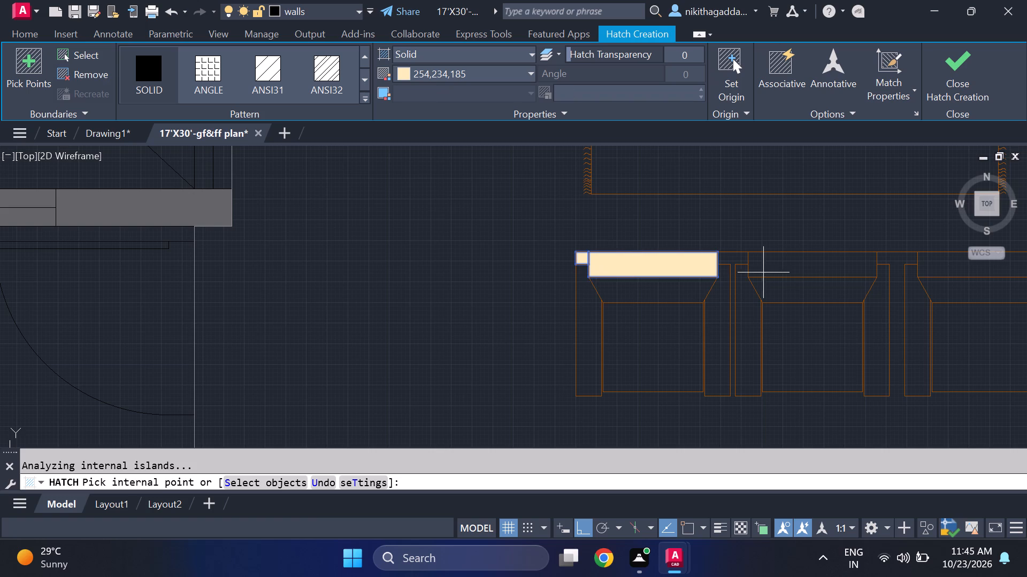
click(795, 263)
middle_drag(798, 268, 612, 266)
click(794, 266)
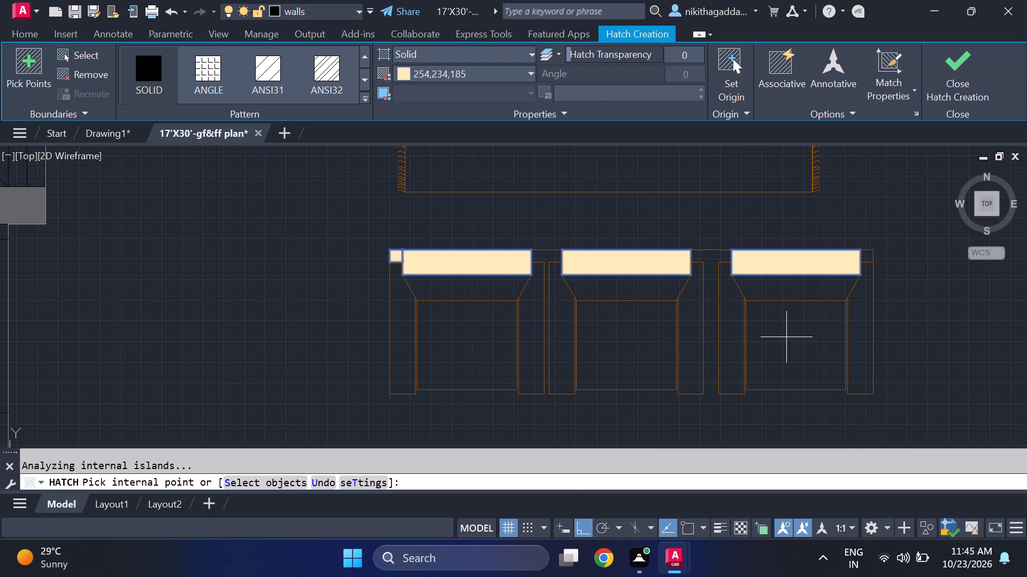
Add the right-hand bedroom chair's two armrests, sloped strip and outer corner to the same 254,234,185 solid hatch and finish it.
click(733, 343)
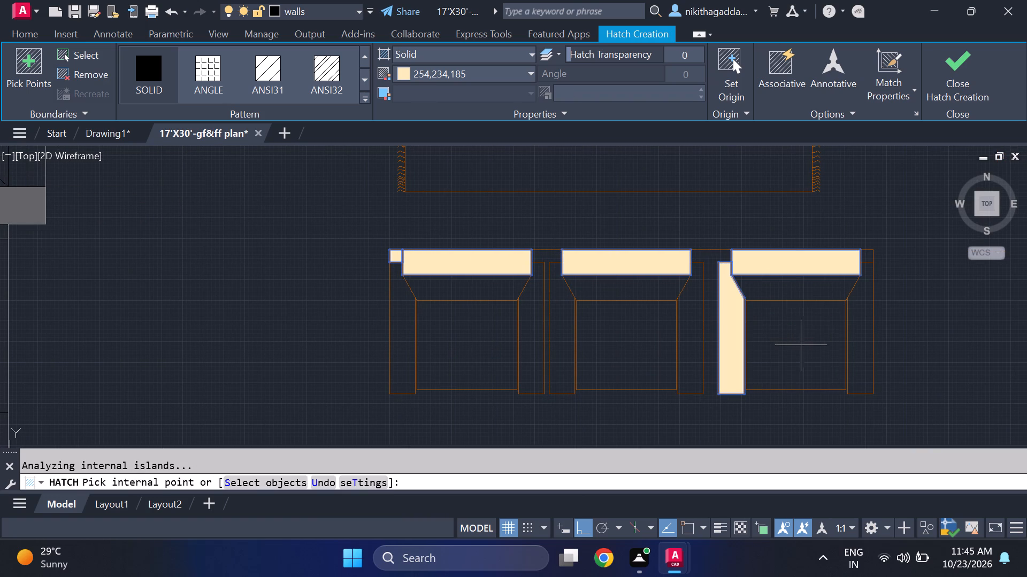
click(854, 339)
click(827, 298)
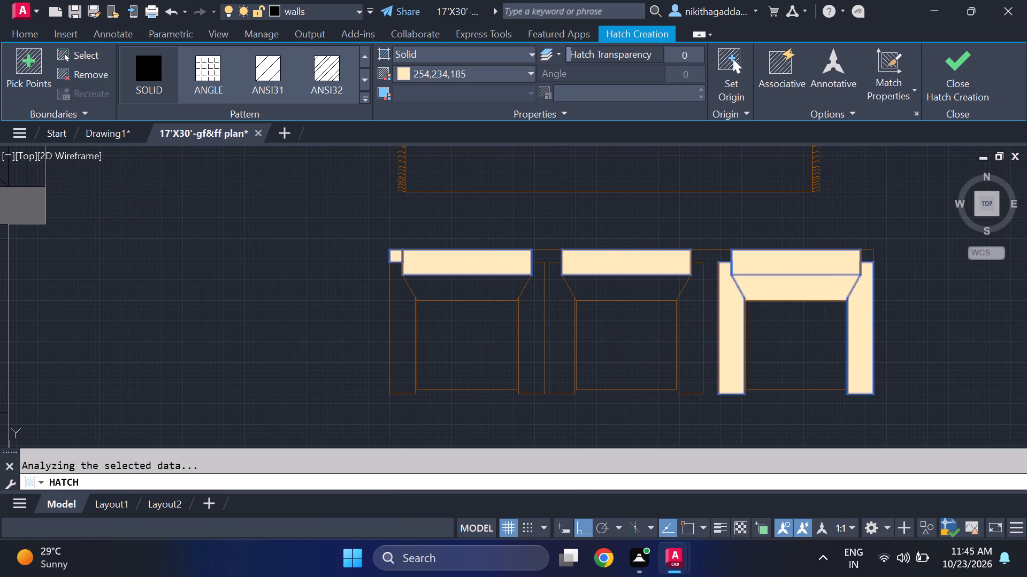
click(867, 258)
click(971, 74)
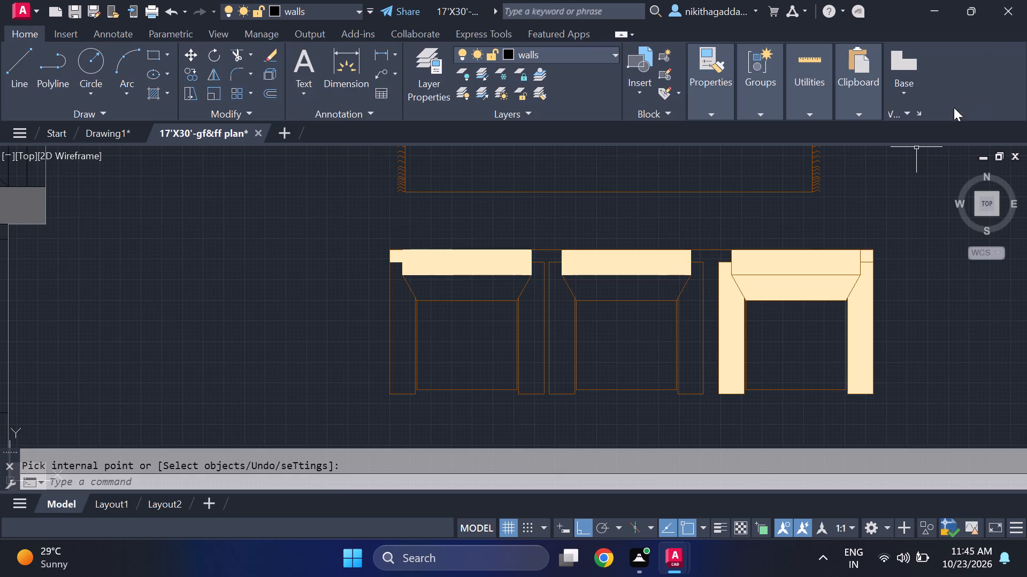
Hatch the seat cushion of the right-hand first-floor bedroom chair with a solid fill in colour 254,234,185.
scroll(831, 289, down, 2)
scroll(825, 320, up, 3)
text(HATCH)
key(Return)
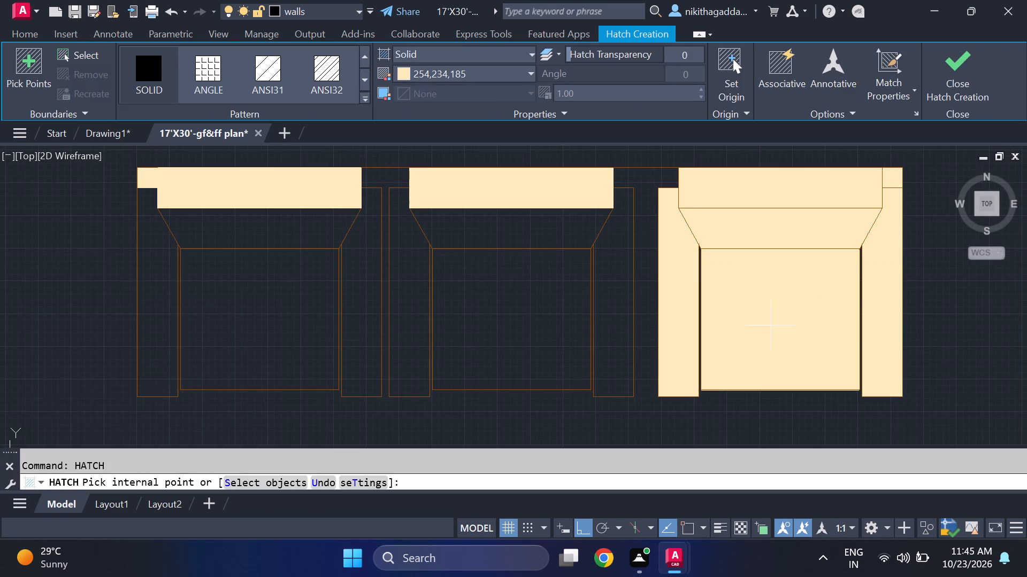
click(740, 332)
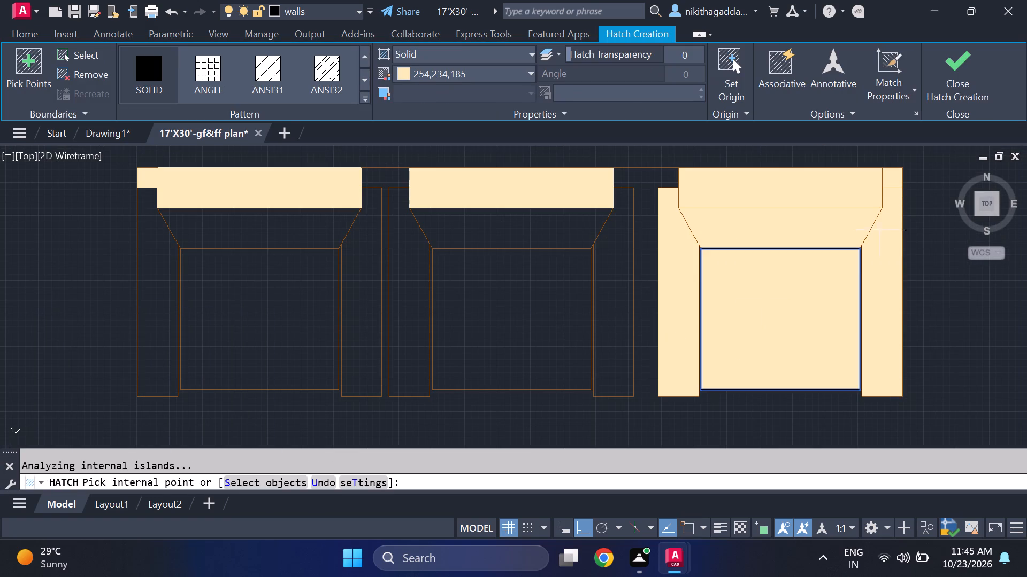
click(945, 101)
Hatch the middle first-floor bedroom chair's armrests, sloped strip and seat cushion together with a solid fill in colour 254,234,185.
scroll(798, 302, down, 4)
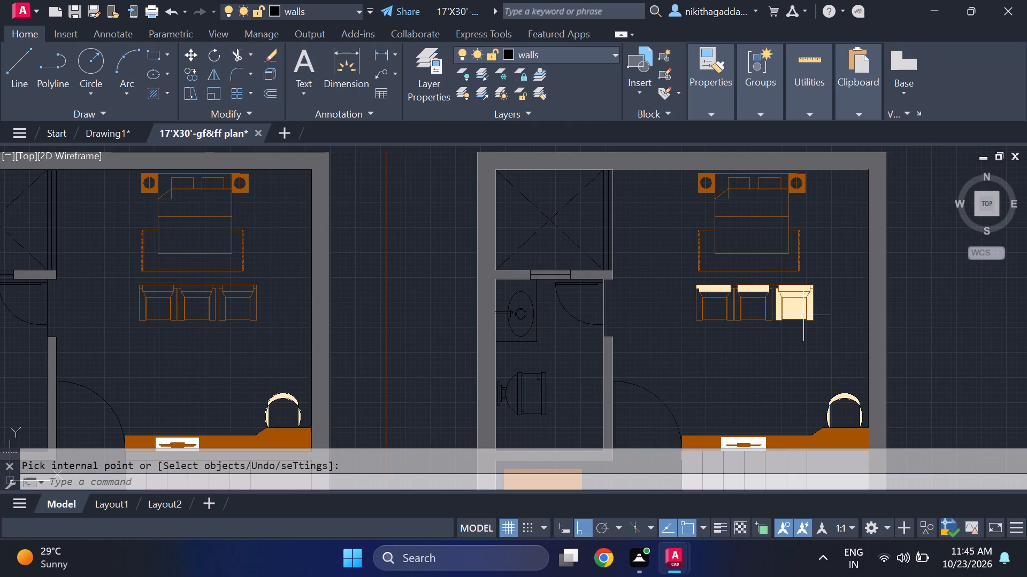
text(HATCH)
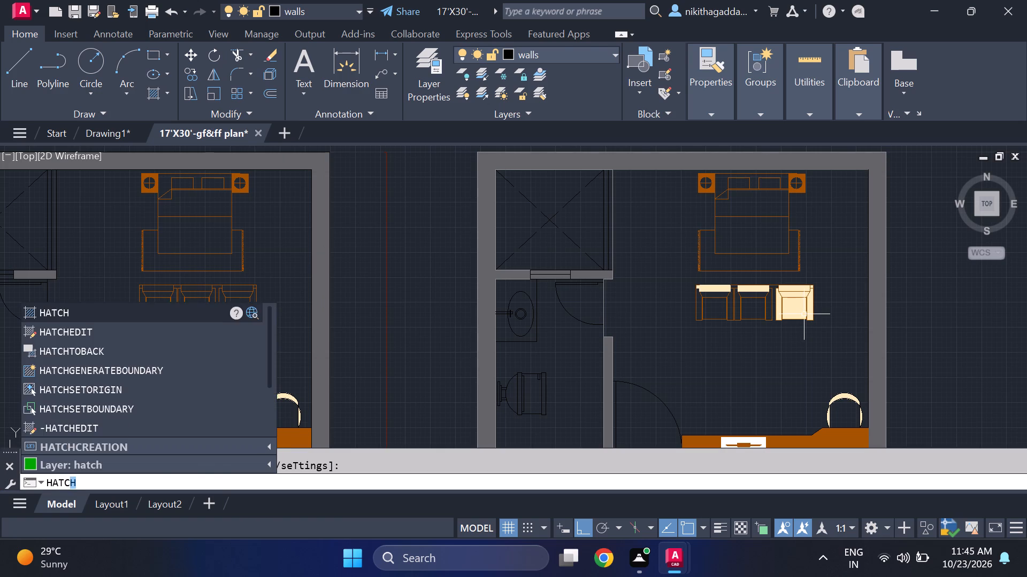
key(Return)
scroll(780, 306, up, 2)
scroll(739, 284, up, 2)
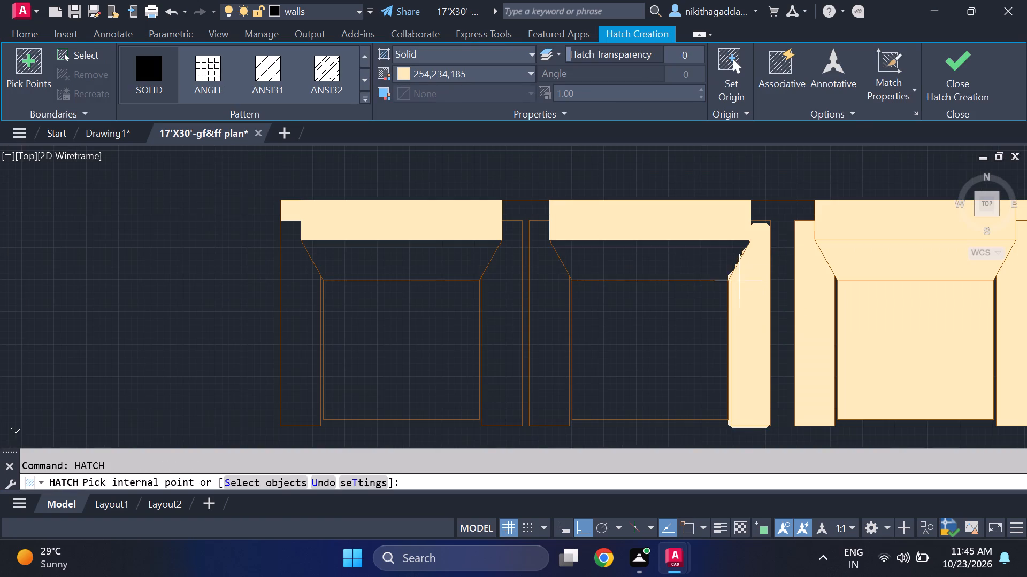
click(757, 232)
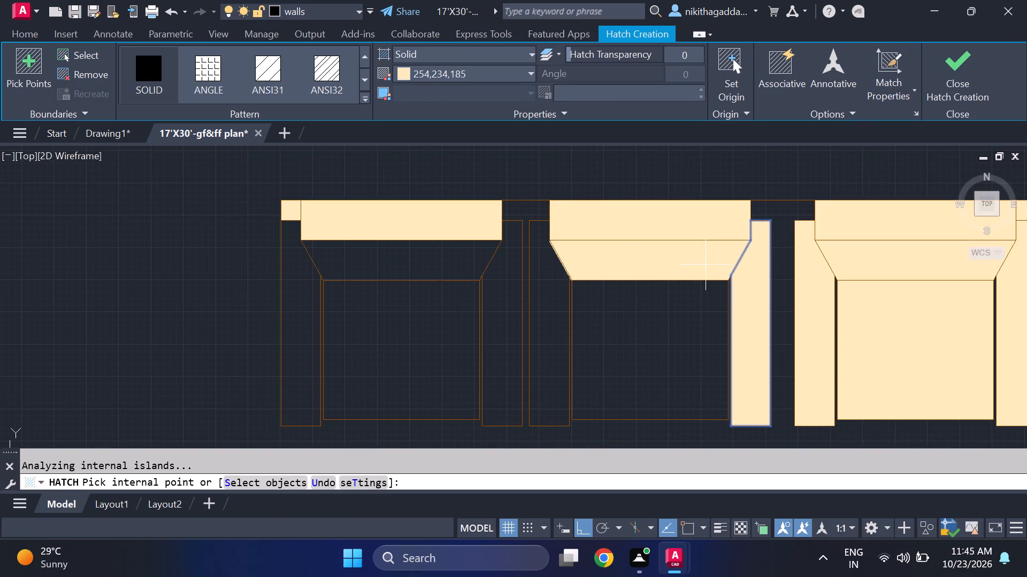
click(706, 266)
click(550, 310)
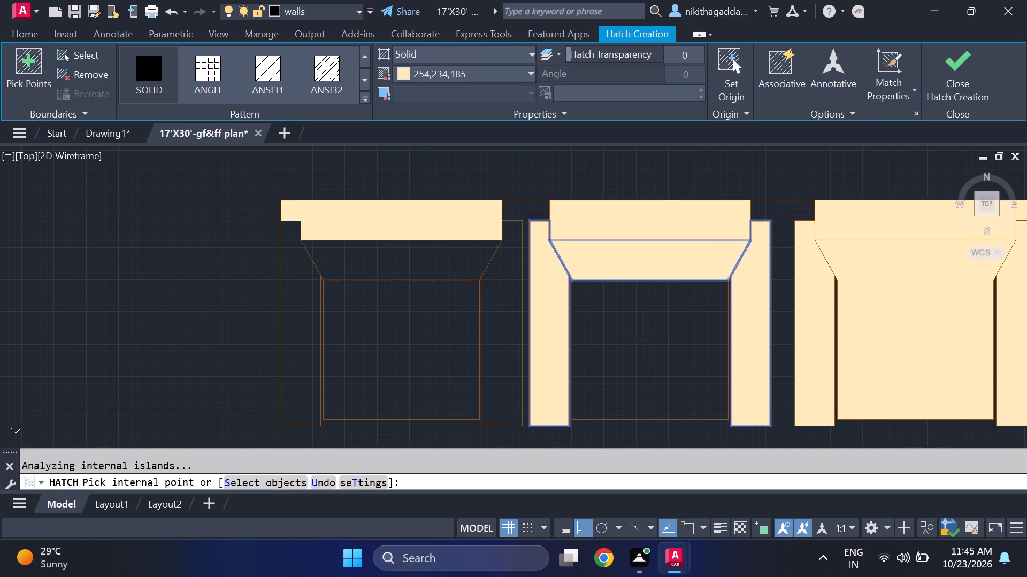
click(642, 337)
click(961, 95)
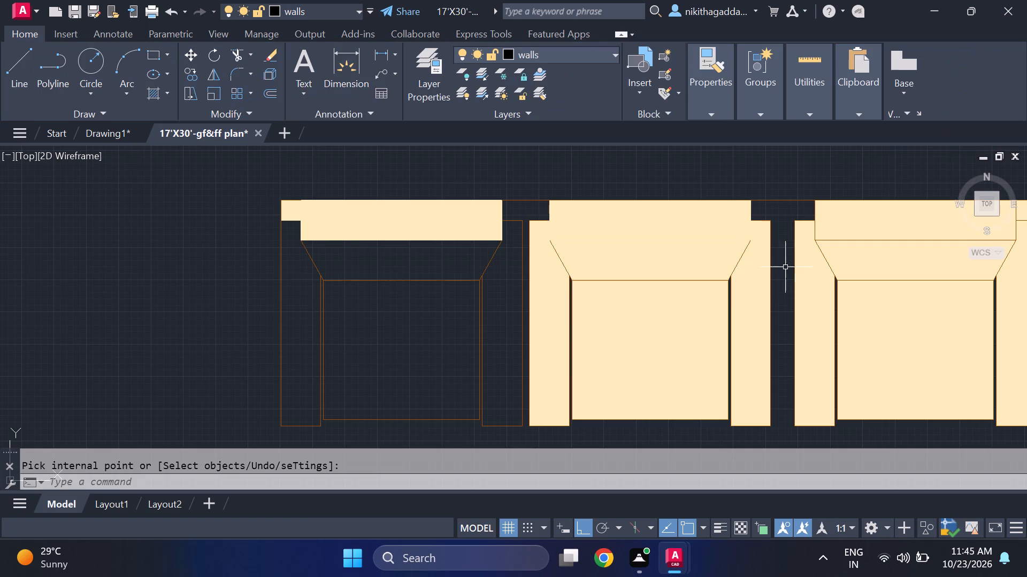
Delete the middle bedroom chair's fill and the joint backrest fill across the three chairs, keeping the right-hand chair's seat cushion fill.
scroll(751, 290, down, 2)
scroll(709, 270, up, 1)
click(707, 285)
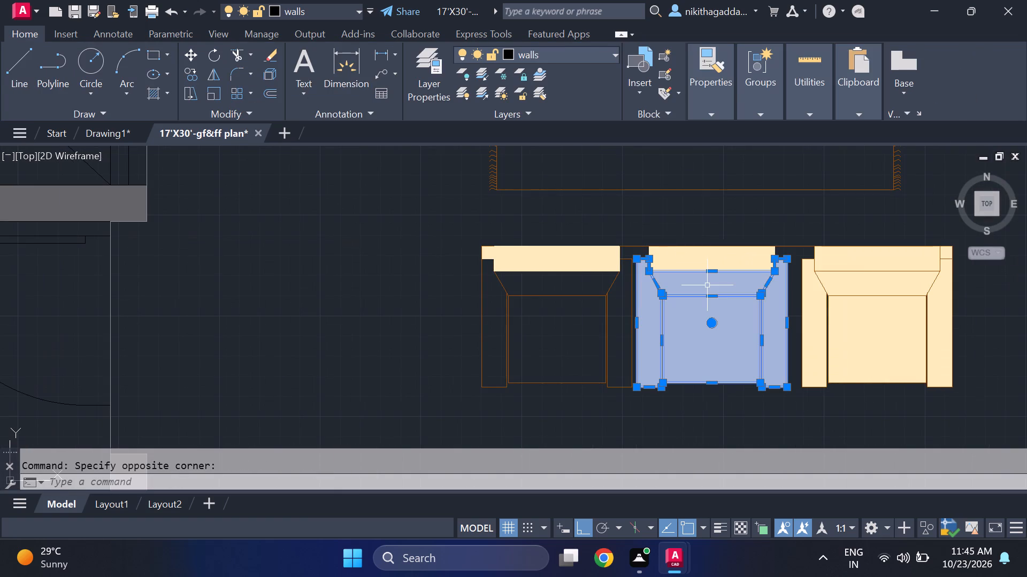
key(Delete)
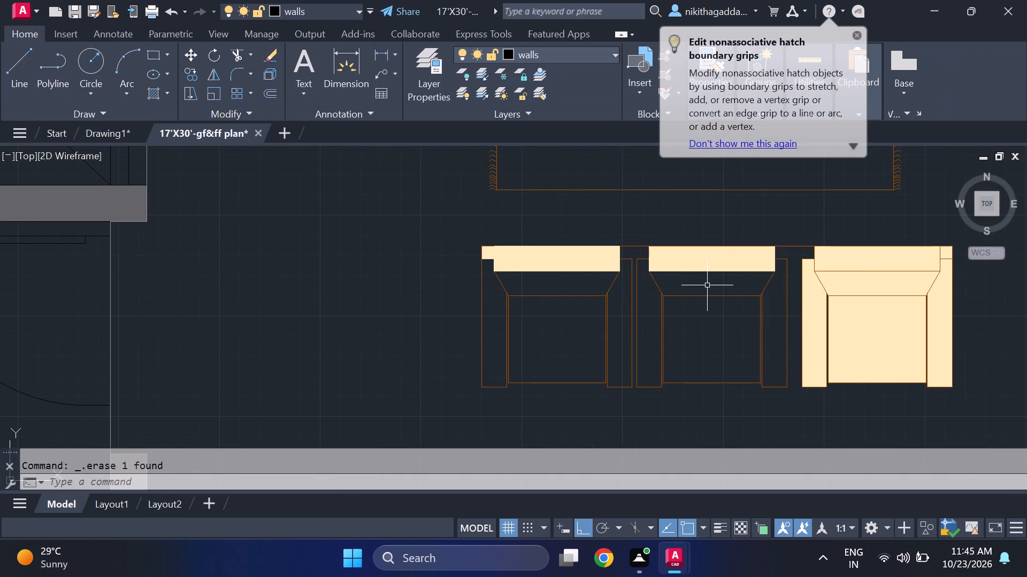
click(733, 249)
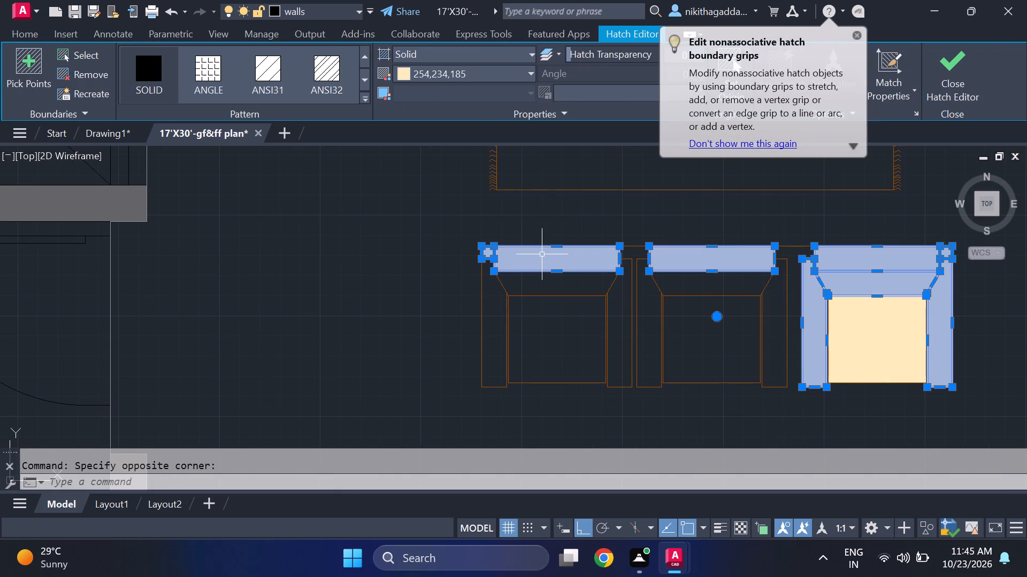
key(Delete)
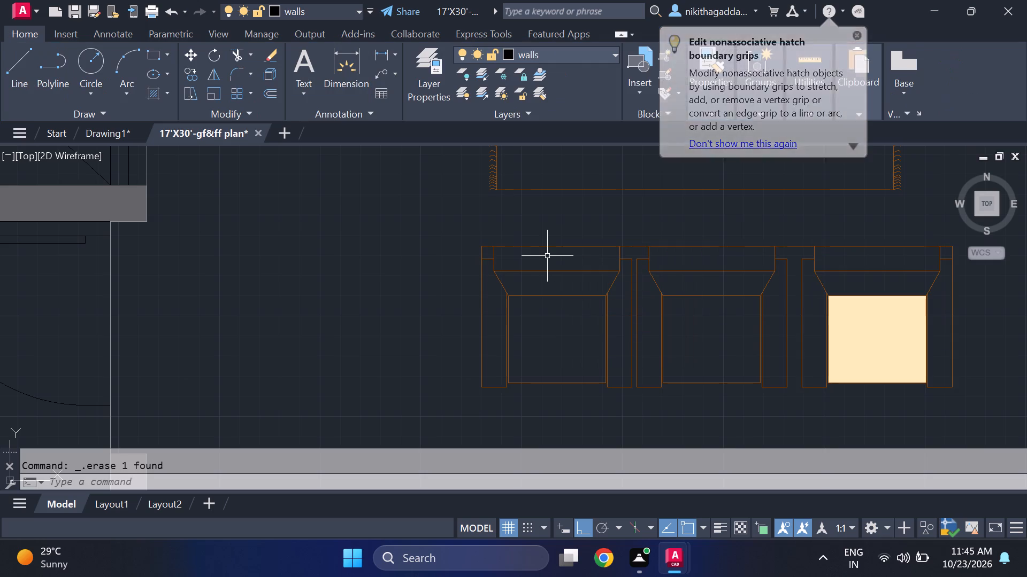
Hatch the right-hand first-floor bedroom chair's backrest, outer corner, sloped strip and two armrests with a solid fill in colour 254,234,185.
text(HATCH)
key(Return)
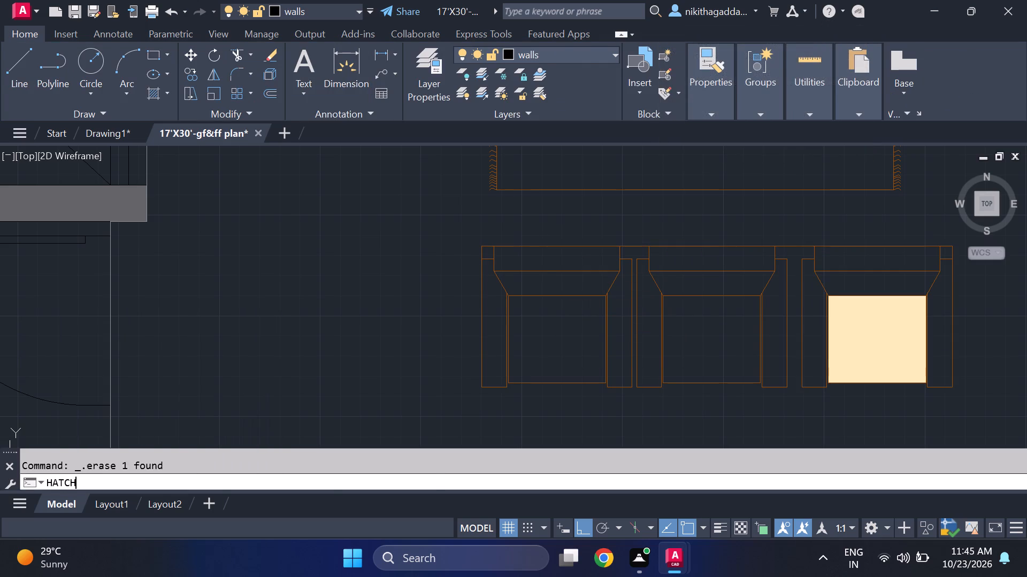
click(815, 333)
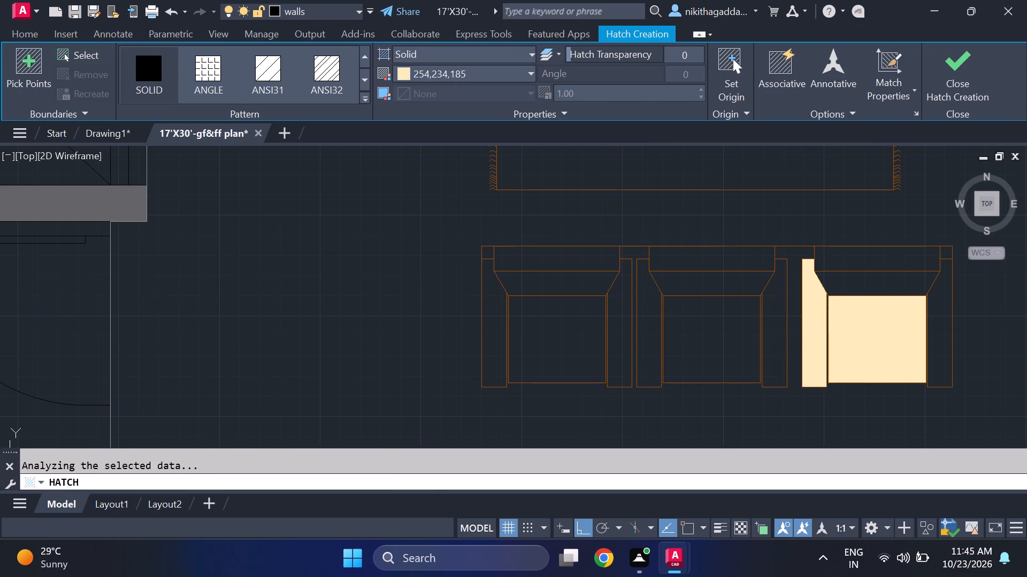
click(870, 263)
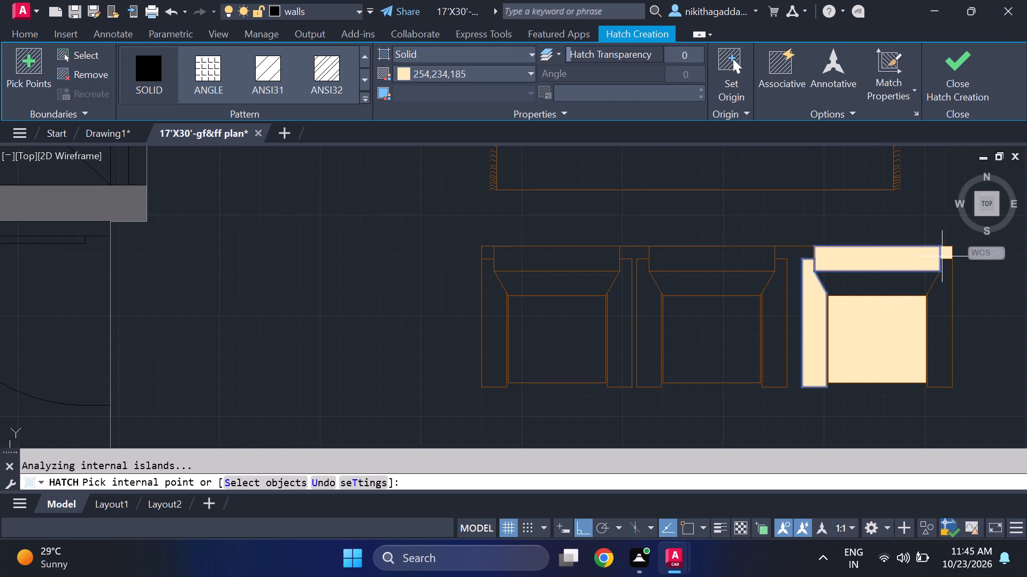
click(942, 256)
click(894, 285)
click(937, 322)
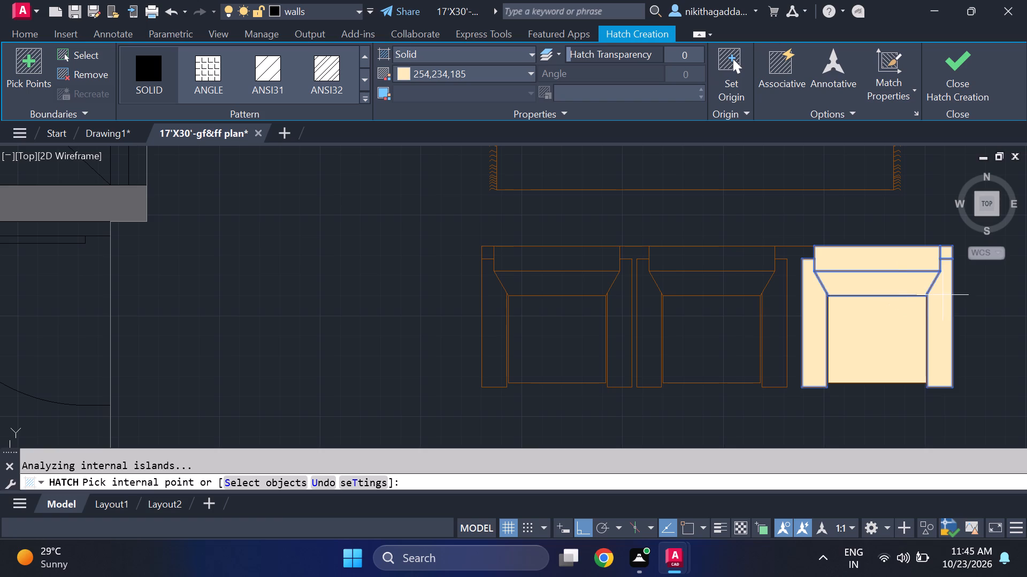
click(975, 88)
Hatch the middle first-floor bedroom chair's backrest, two armrests, sloped strip and seat cushion with a solid fill in colour 254,234,185.
middle_drag(898, 258, 795, 270)
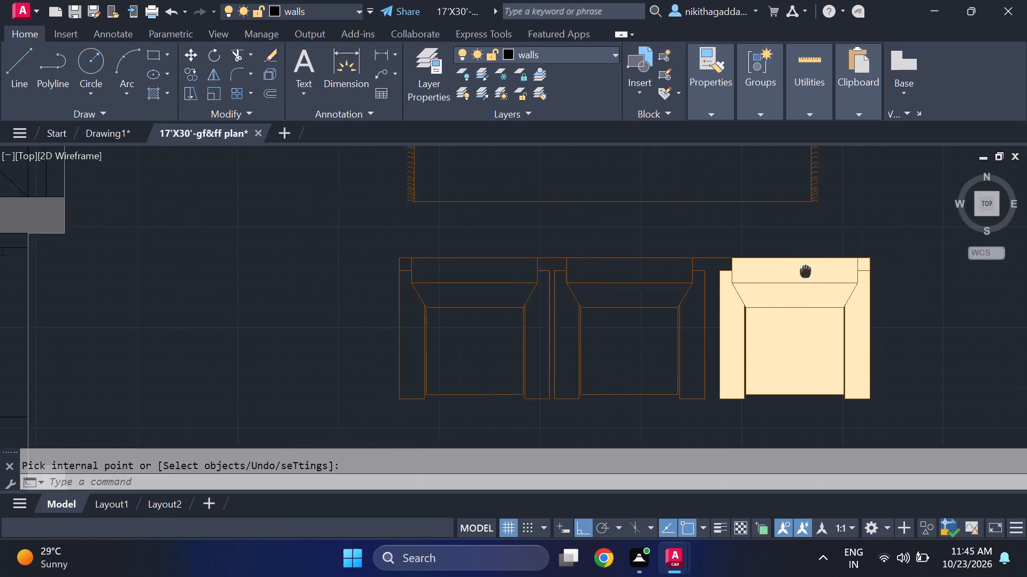
middle_drag(795, 270, 707, 271)
text(HATCH)
key(Return)
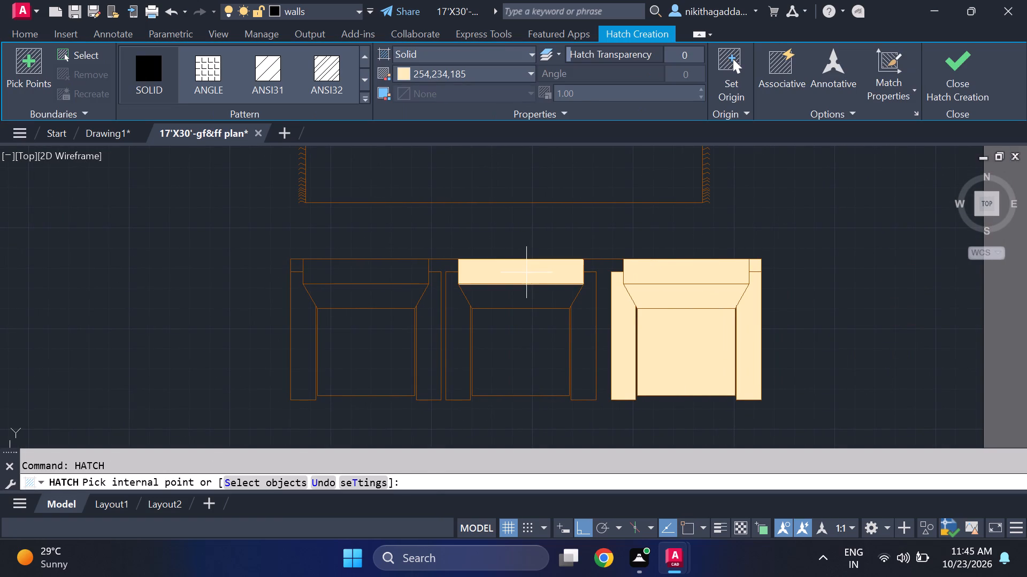
click(526, 272)
click(450, 307)
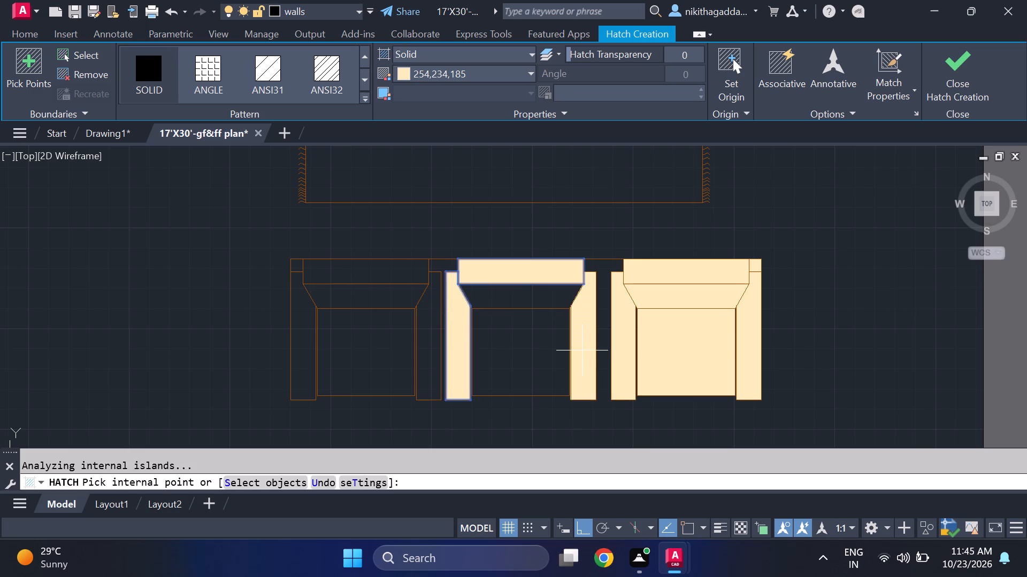
click(583, 350)
click(506, 297)
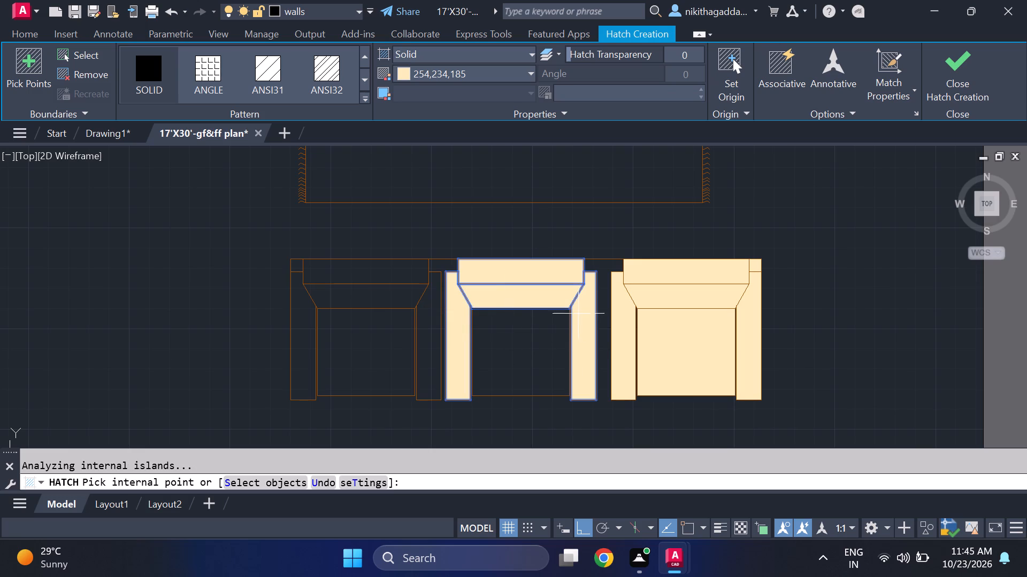
click(594, 266)
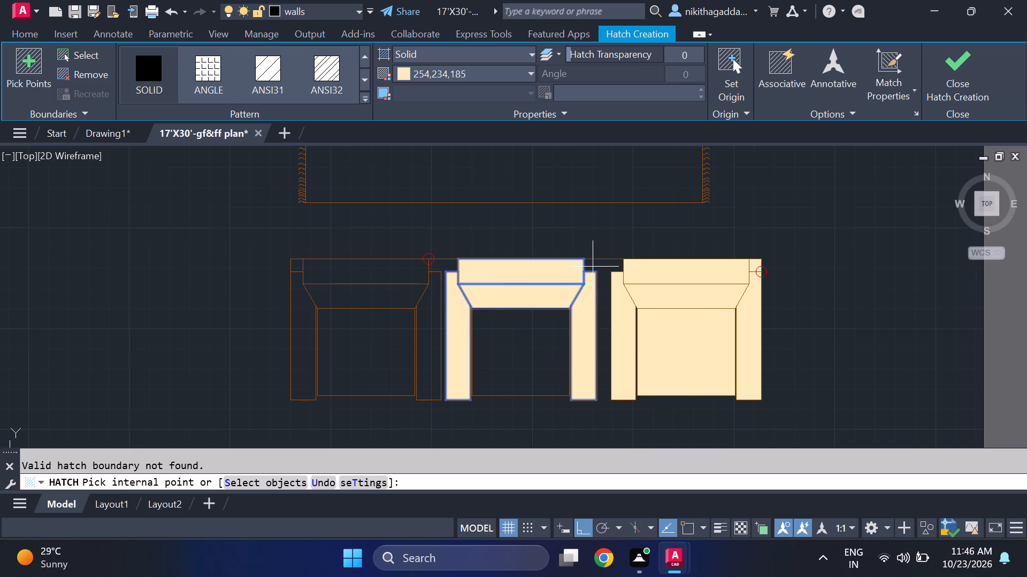
click(525, 364)
click(931, 77)
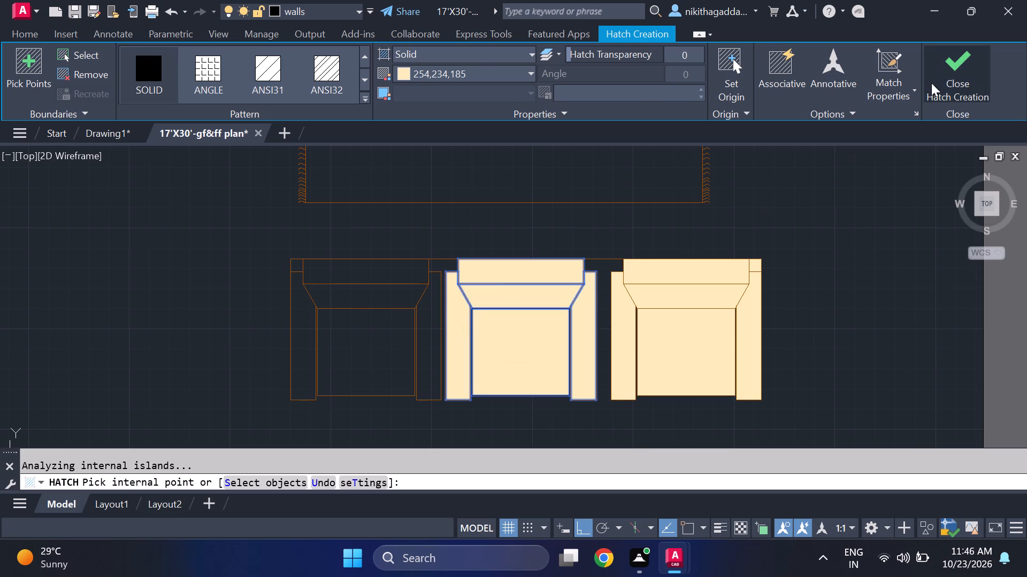
Hatch the left-hand first-floor bedroom chair's backrest, outer corner, two armrests, sloped strip and seat cushion with a solid fill in colour 254,234,185.
middle_drag(583, 291, 775, 306)
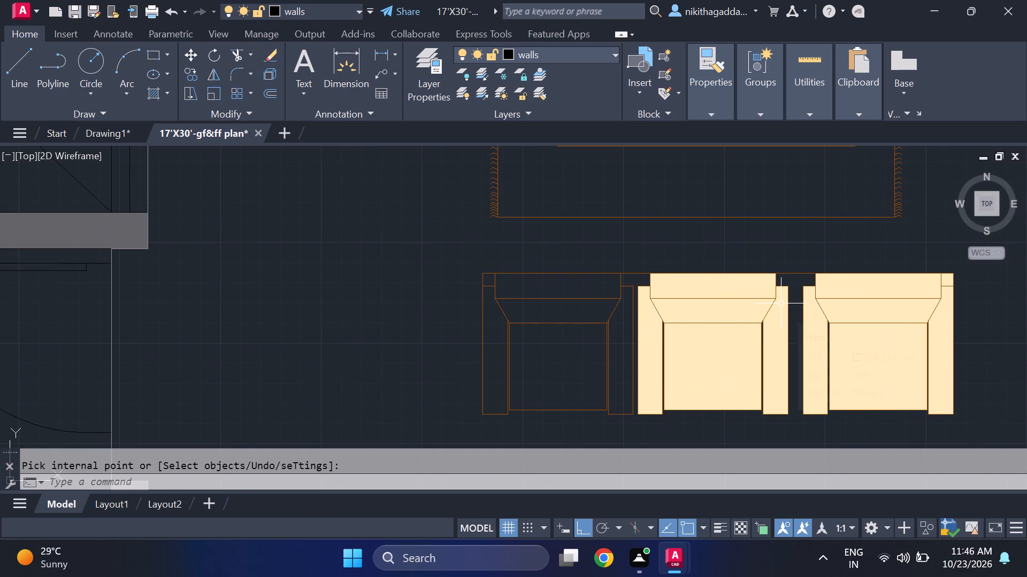
text(HATCH)
key(Return)
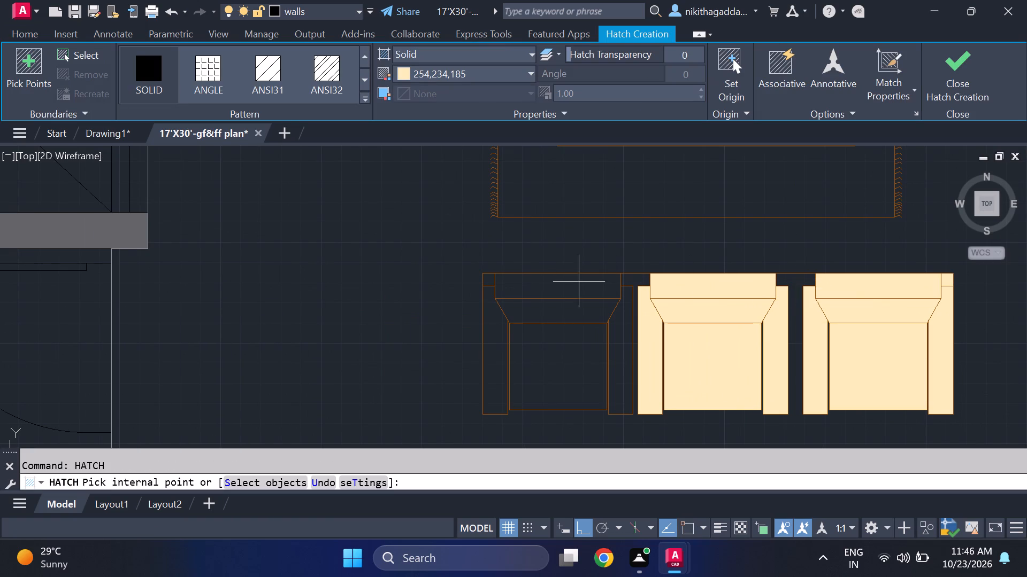
click(530, 282)
click(487, 279)
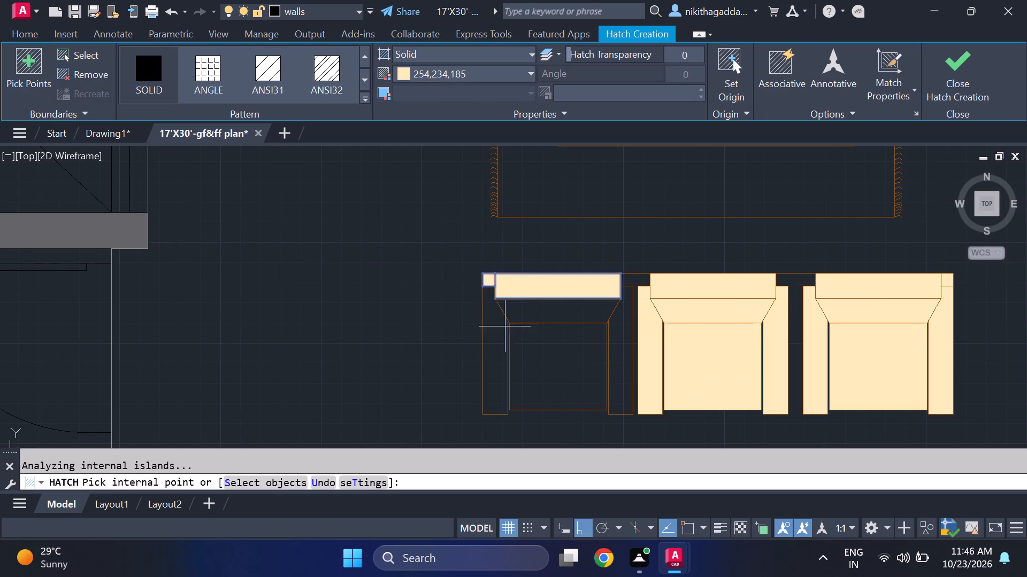
click(497, 342)
click(620, 359)
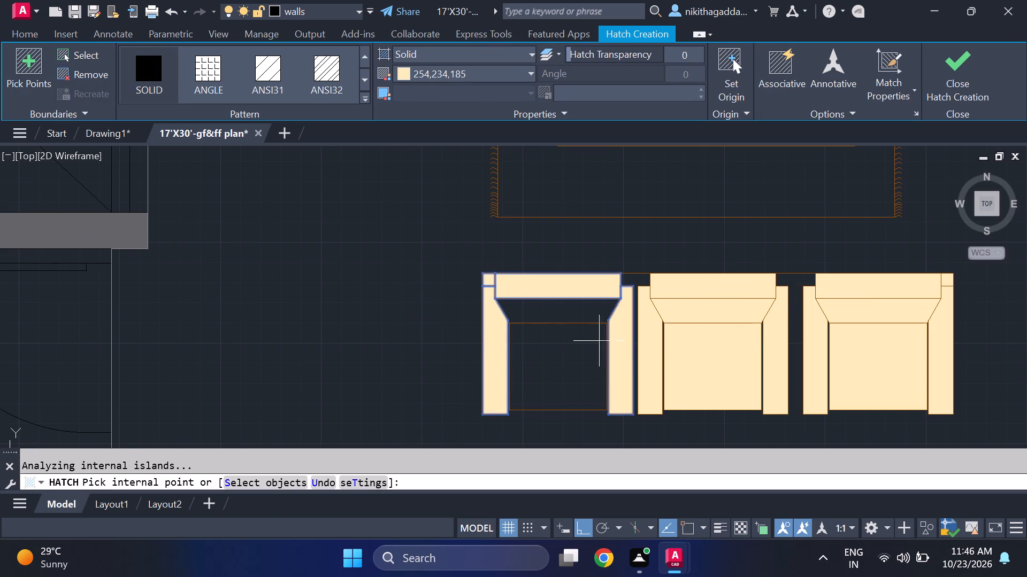
click(583, 311)
click(581, 378)
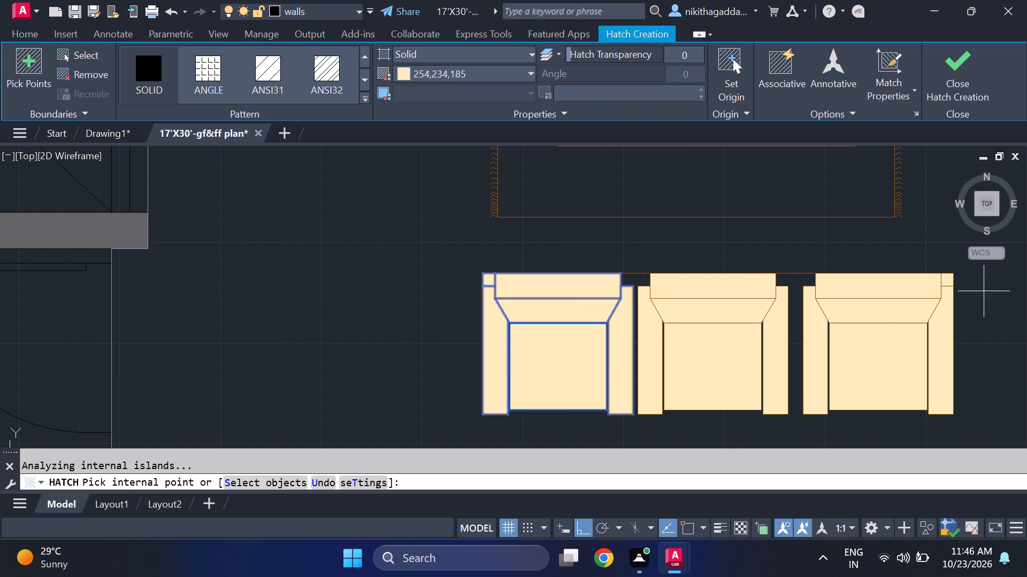
drag(957, 97, 957, 102)
Hatch the right-hand ground-floor bedroom chair's backrest, sloped strip, armrests, seat cushion and outer corner with a solid fill in colour 254,234,185.
scroll(762, 326, down, 4)
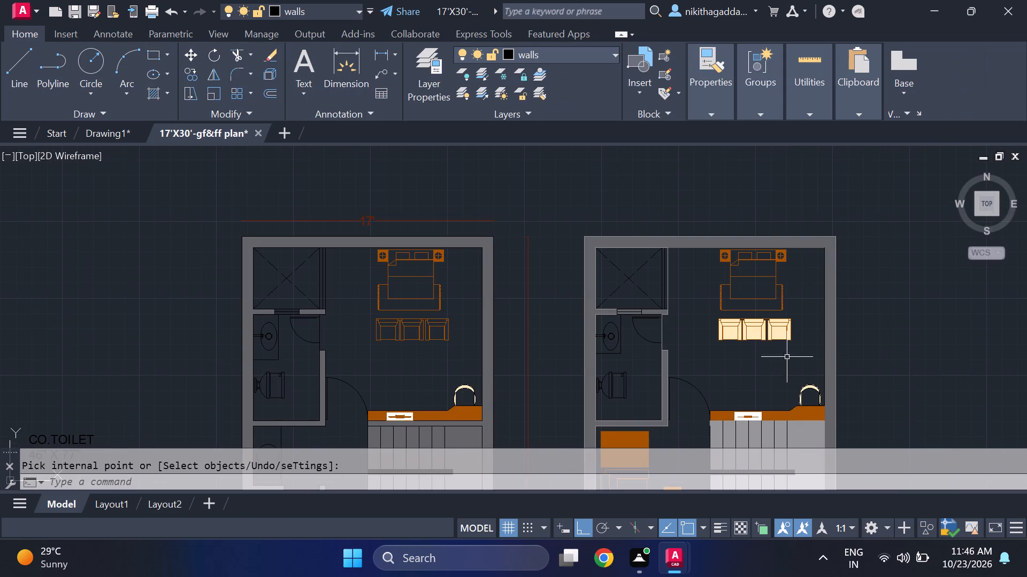
middle_drag(781, 368, 878, 275)
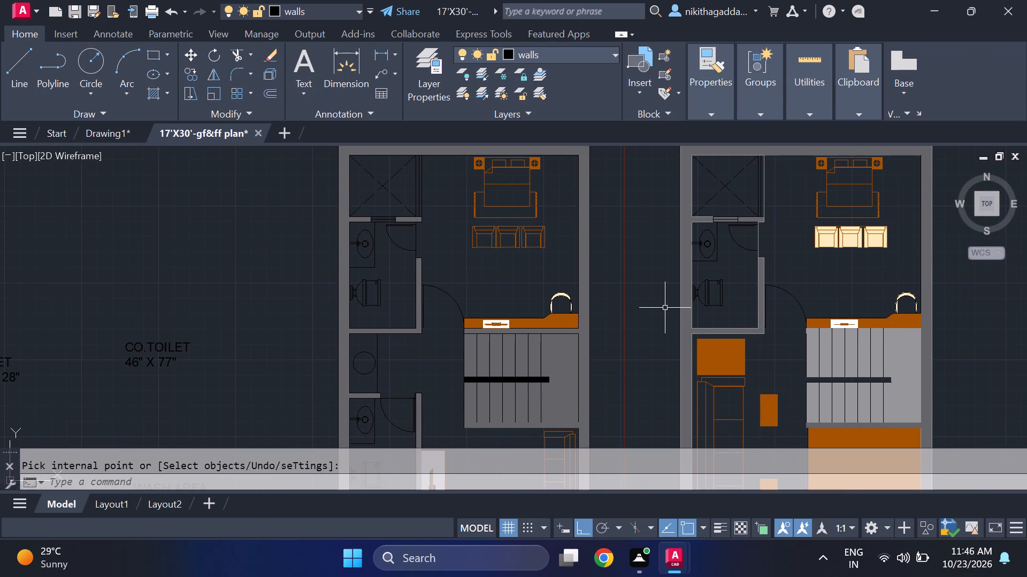
middle_drag(645, 307, 655, 324)
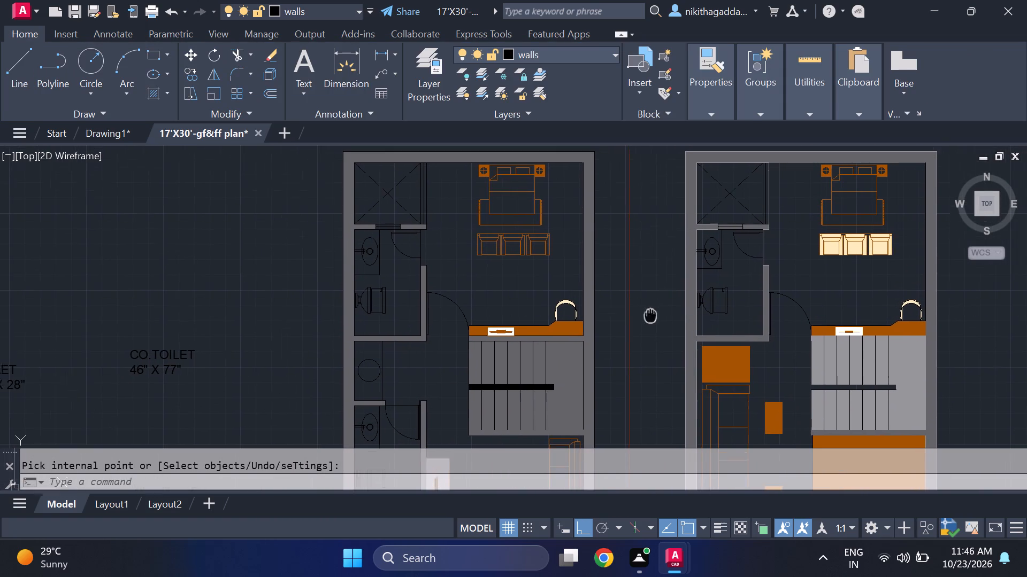
middle_drag(655, 324, 670, 352)
scroll(538, 285, up, 1)
text(HATCH)
key(Return)
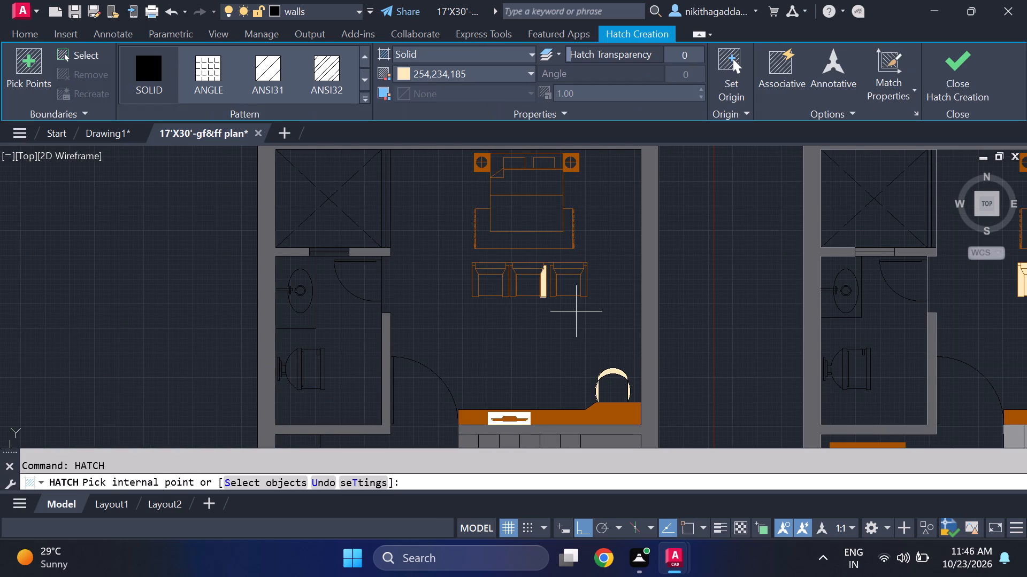
scroll(572, 279, up, 3)
click(562, 219)
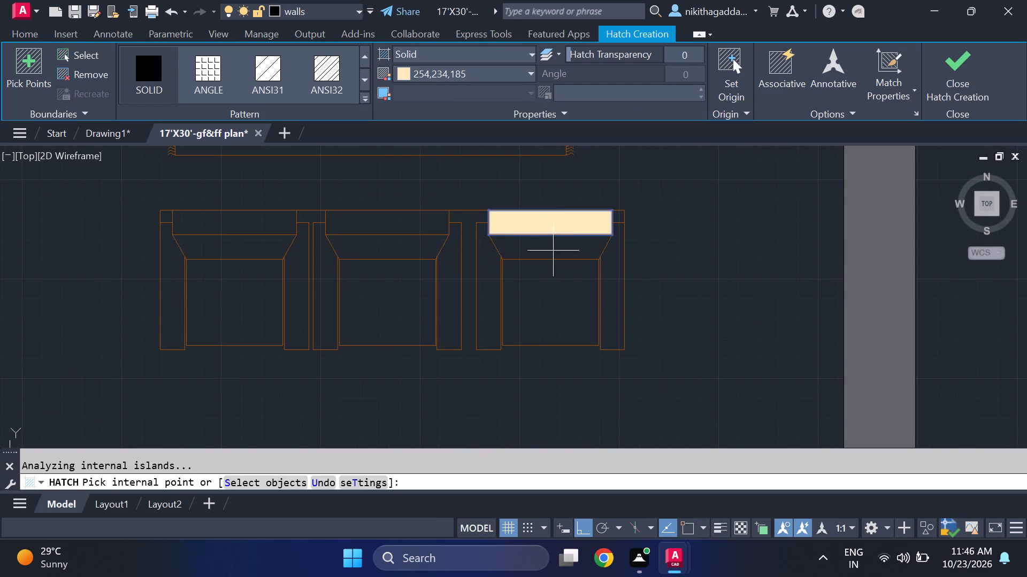
click(553, 251)
click(487, 276)
click(549, 303)
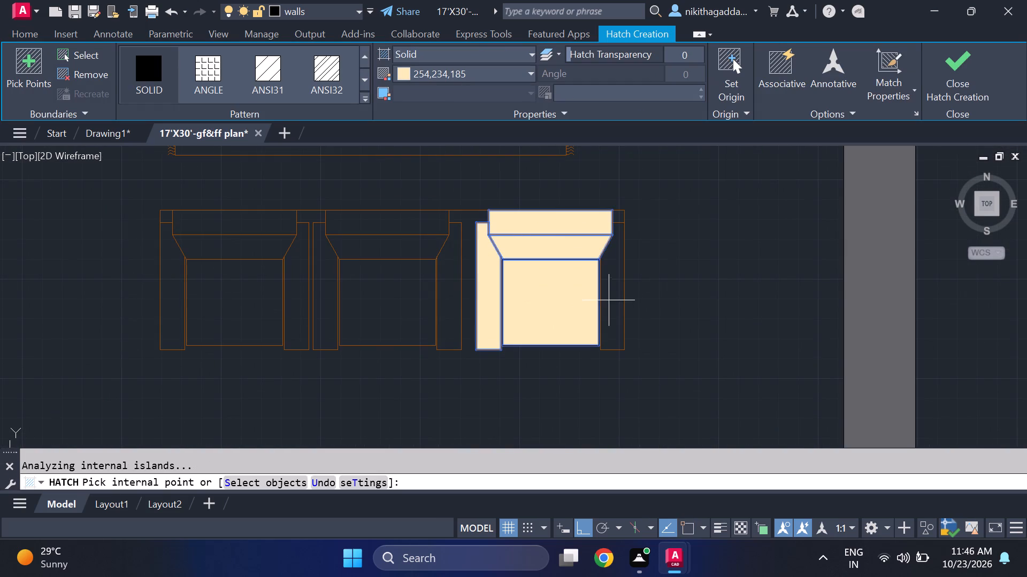
click(616, 297)
click(620, 221)
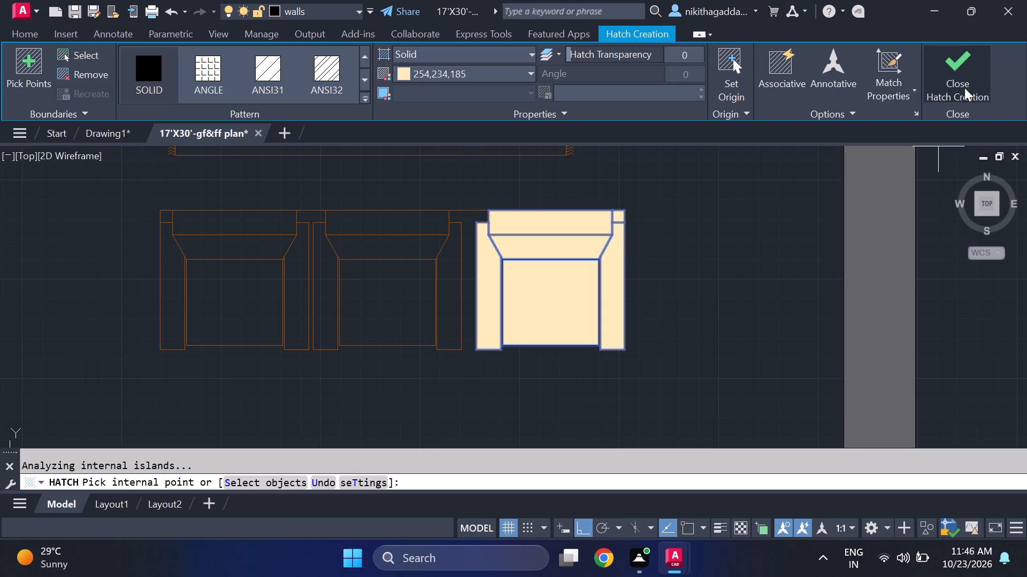
click(964, 86)
Hatch the middle ground-floor bedroom chair's backrest, sloped strip, two armrests and seat cushion with a solid fill in colour 254,234,185.
text(HATCH)
key(Return)
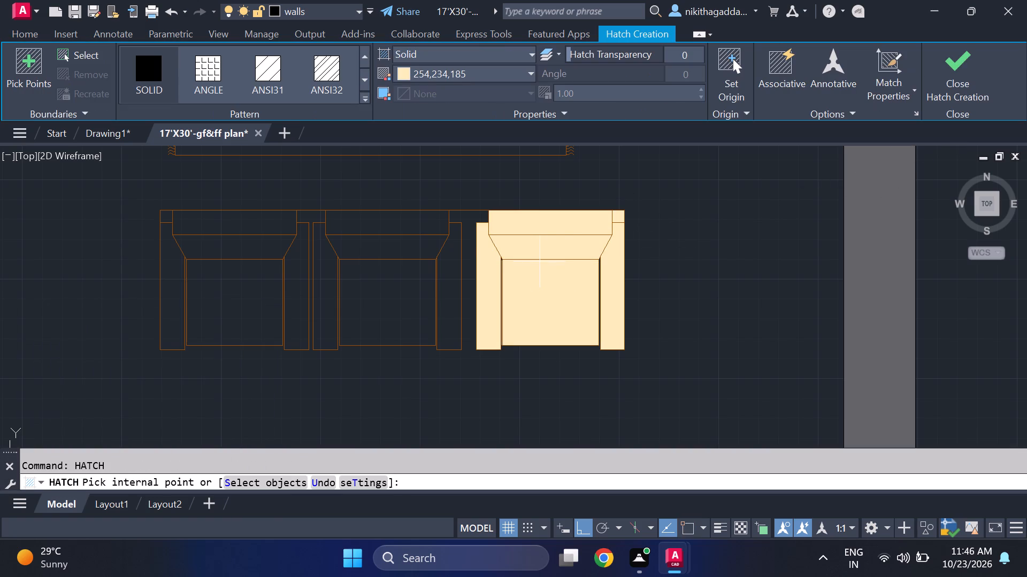
click(387, 229)
click(372, 255)
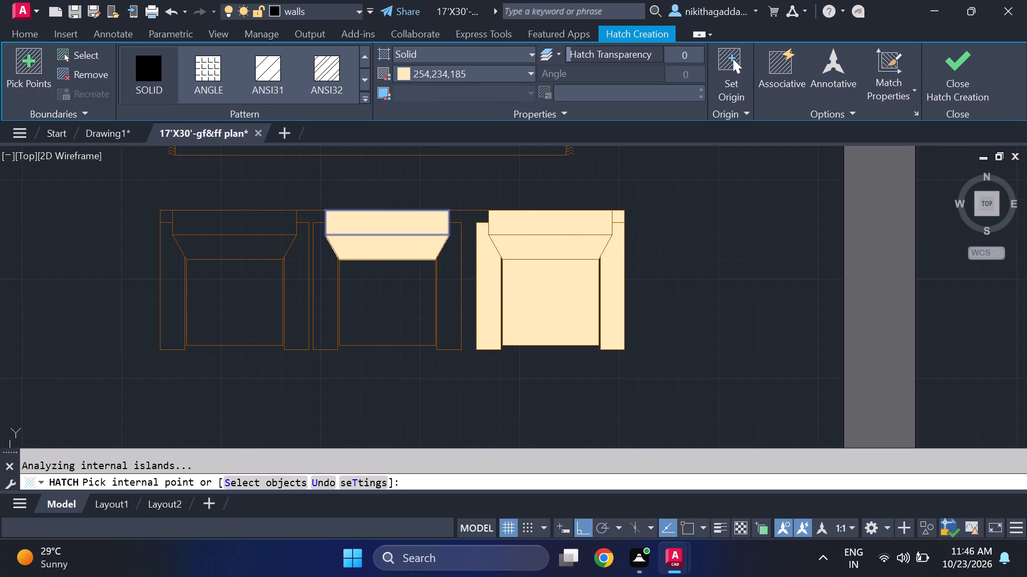
click(331, 274)
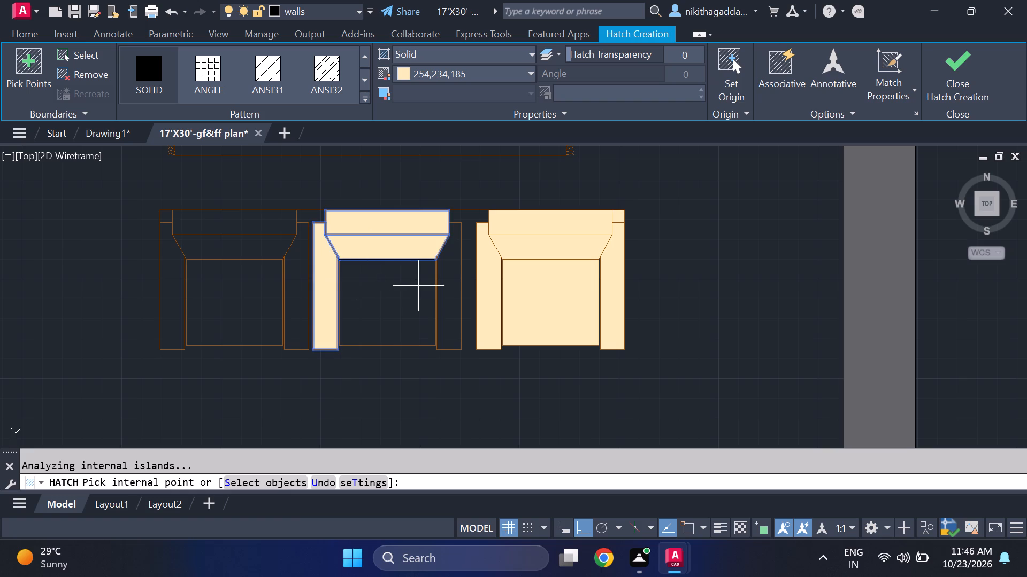
click(443, 285)
click(413, 301)
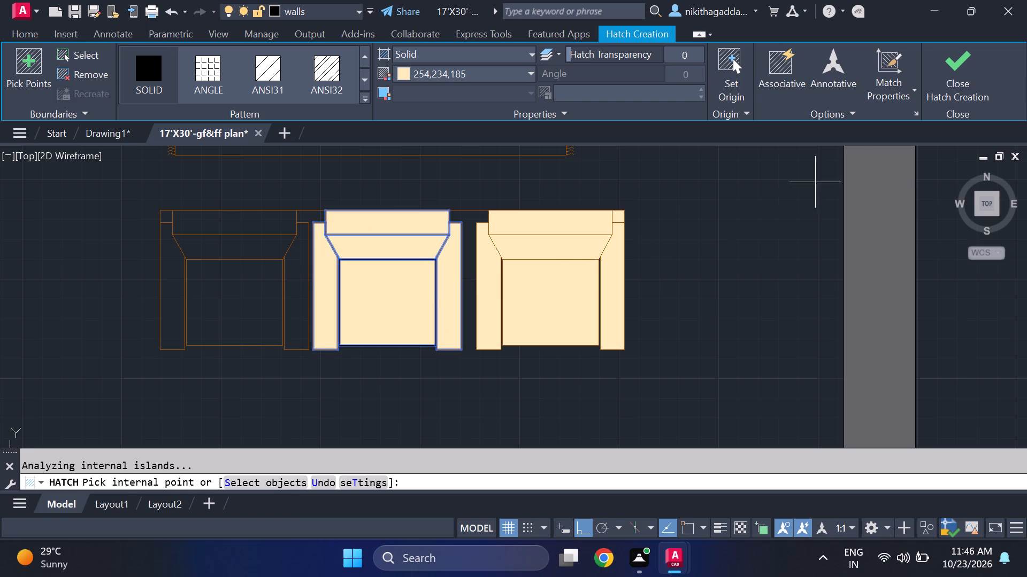
click(977, 90)
Hatch the left-hand ground-floor bedroom chair's backrest, sloped strip, armrests, seat cushion and outer corner with a solid fill in colour 254,234,185.
middle_drag(581, 242, 813, 266)
scroll(825, 253, down, 2)
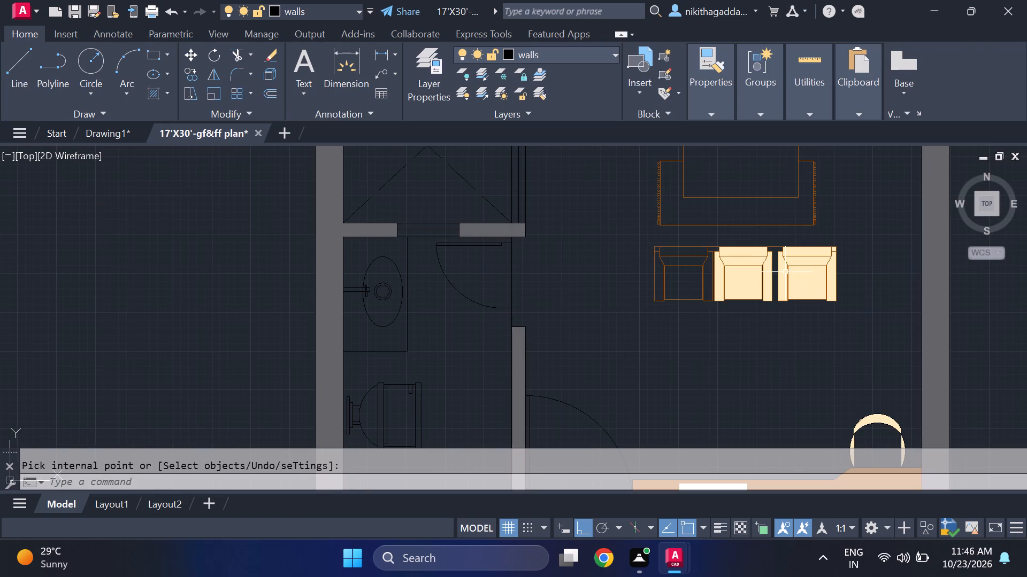
text(HATCH)
key(Return)
scroll(692, 252, up, 2)
click(662, 254)
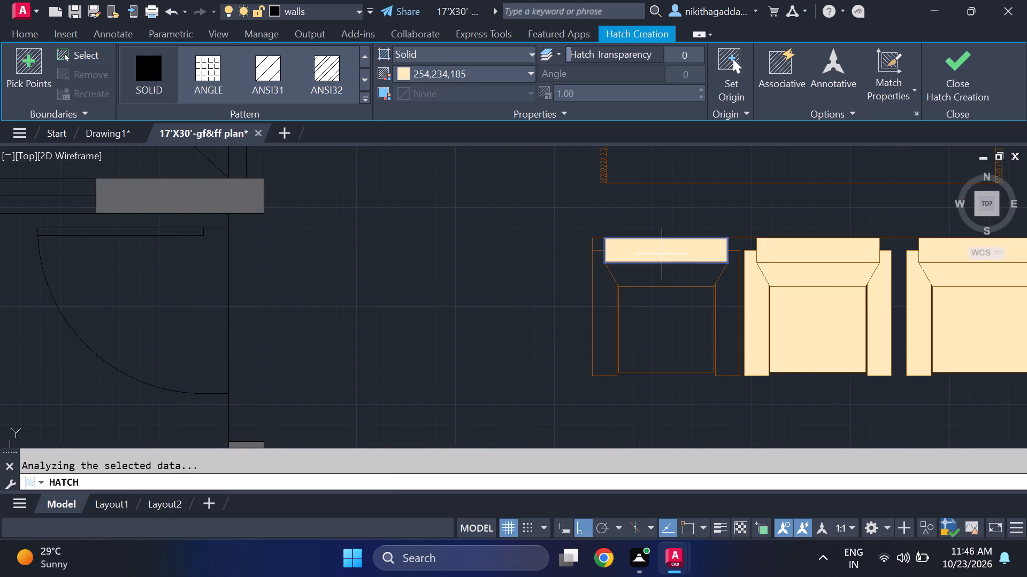
click(663, 266)
click(599, 303)
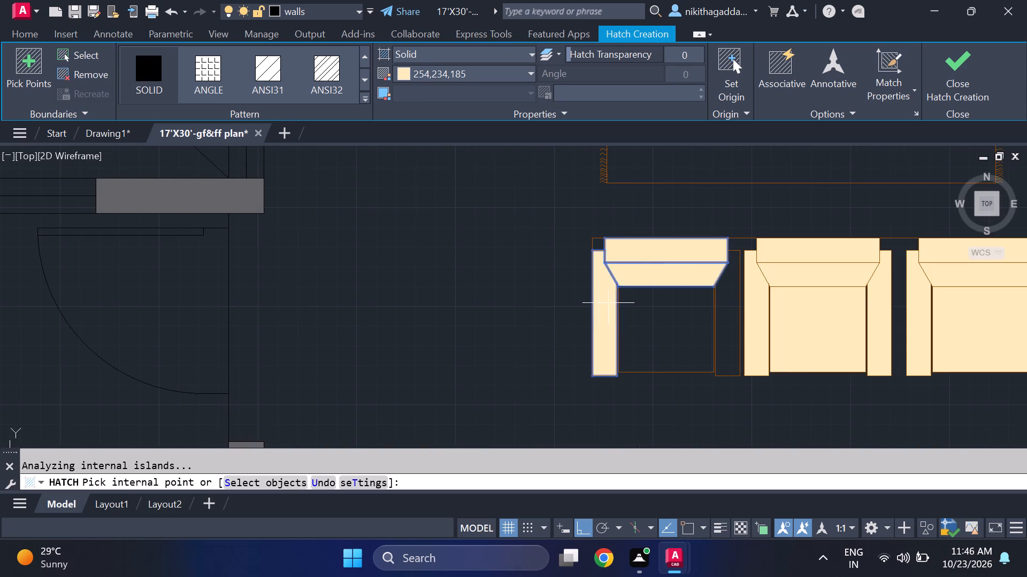
click(662, 323)
click(734, 325)
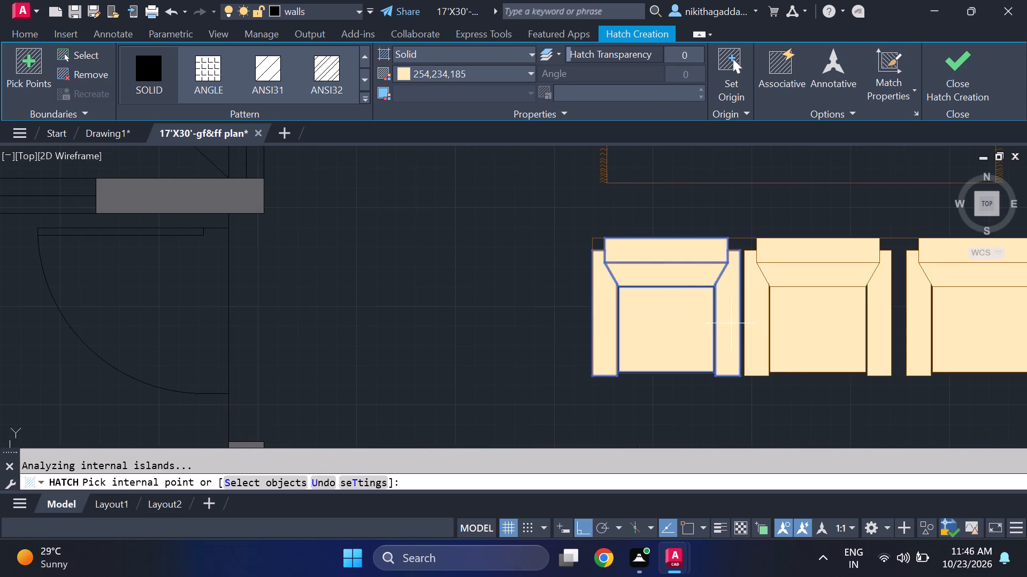
click(599, 244)
middle_drag(714, 309, 650, 312)
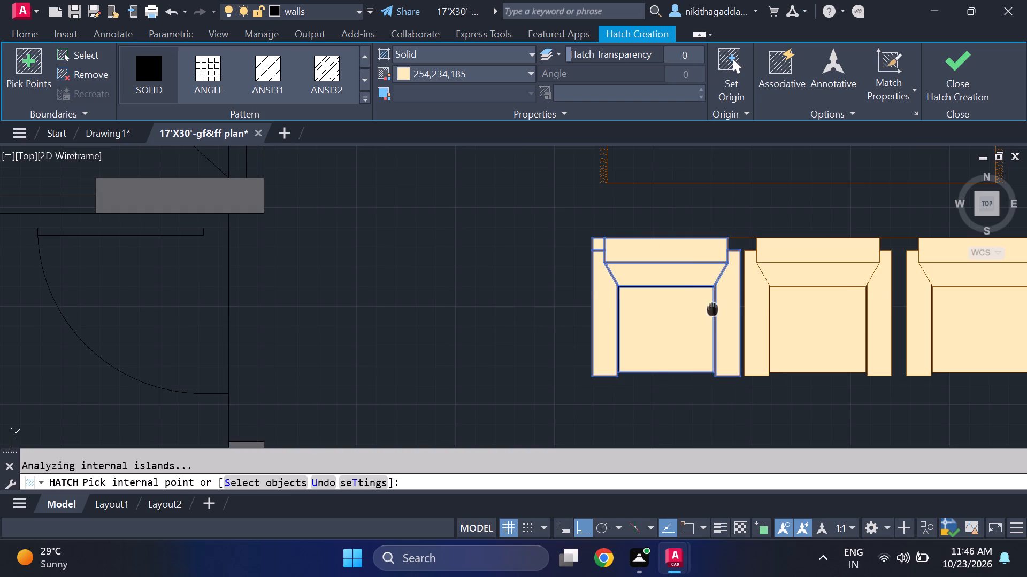
middle_drag(650, 312, 421, 284)
drag(959, 73, 953, 79)
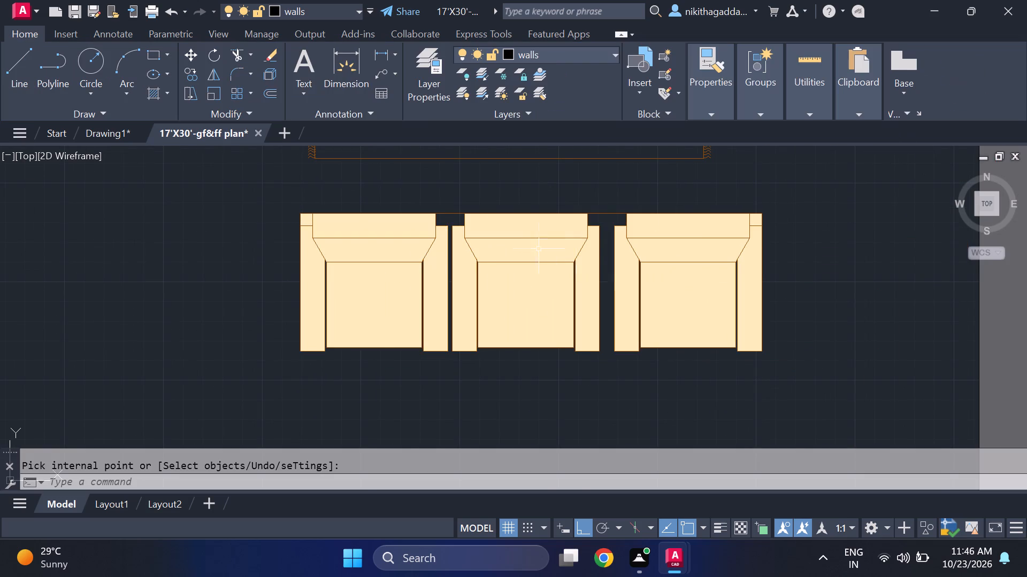
Hatch the ground-floor drawing hall long sofa's upper armrest, two backrest strips and four seat cushions with a solid fill in colour 254,234,185.
scroll(526, 272, down, 4)
middle_drag(577, 340, 523, 315)
scroll(471, 277, down, 3)
scroll(472, 295, up, 2)
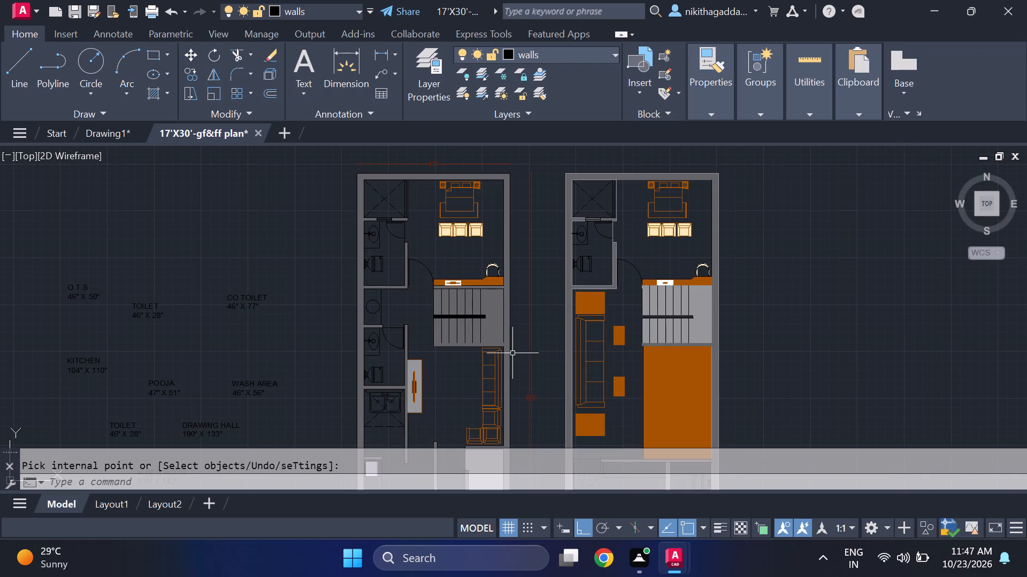
middle_drag(497, 383, 641, 293)
middle_drag(654, 285, 662, 280)
middle_drag(664, 279, 577, 332)
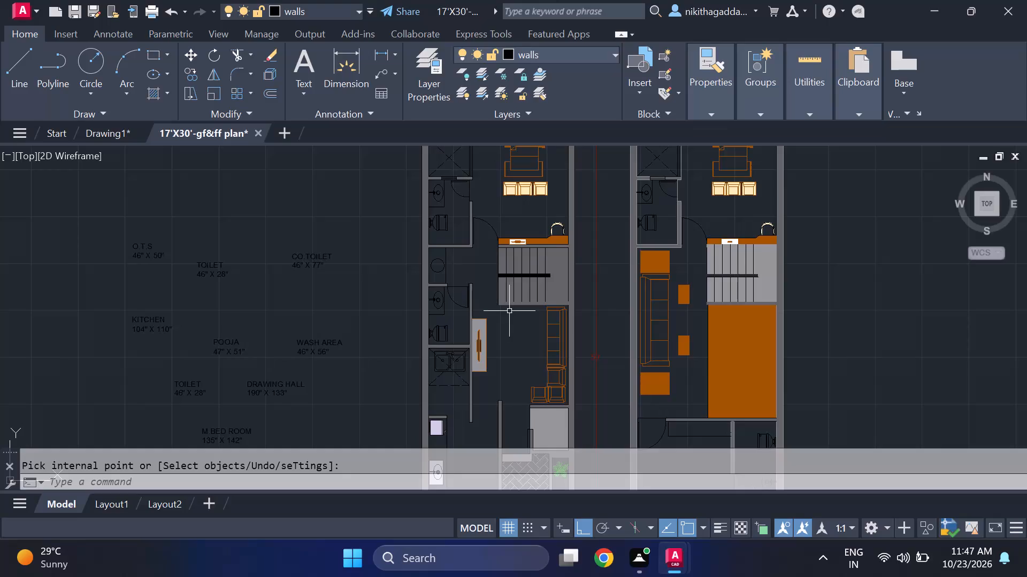
text(HATCH)
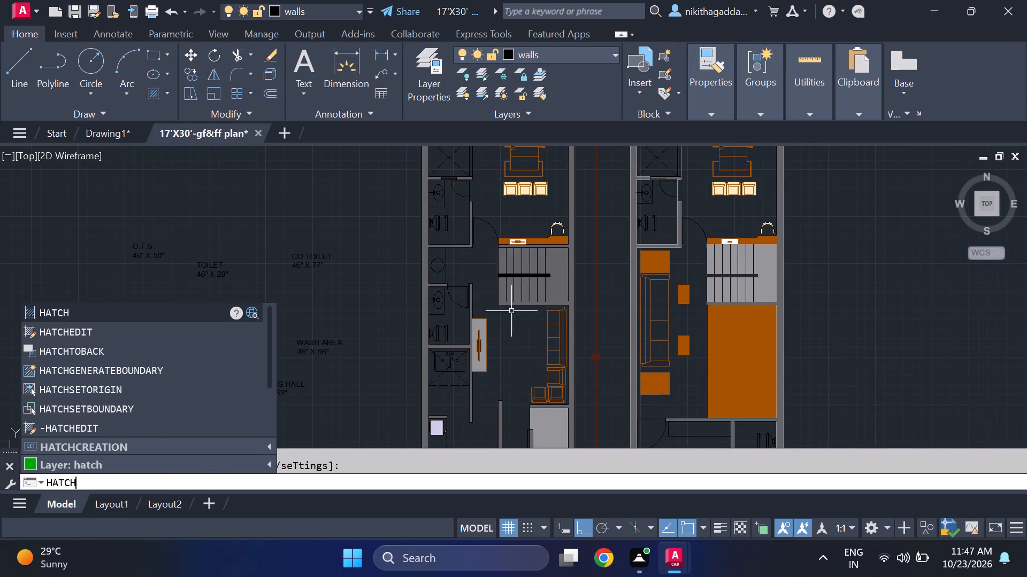
key(Return)
scroll(548, 318, up, 2)
click(565, 317)
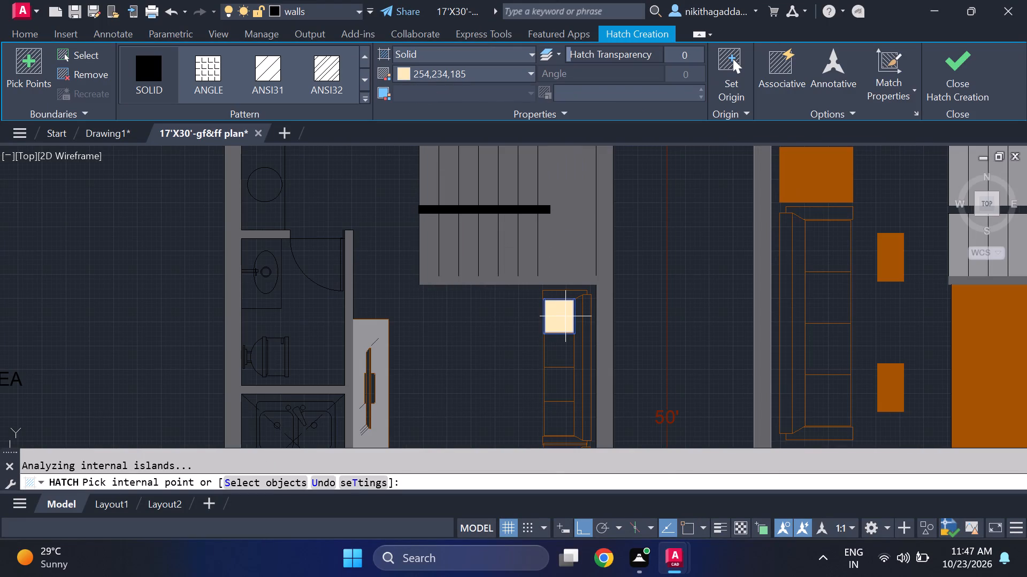
click(566, 297)
click(577, 331)
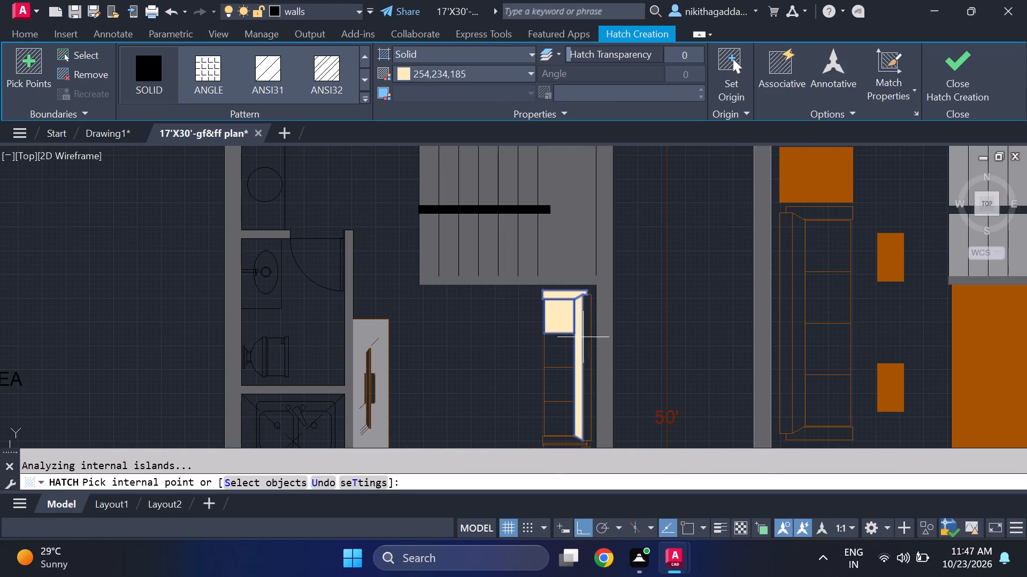
click(590, 346)
click(554, 354)
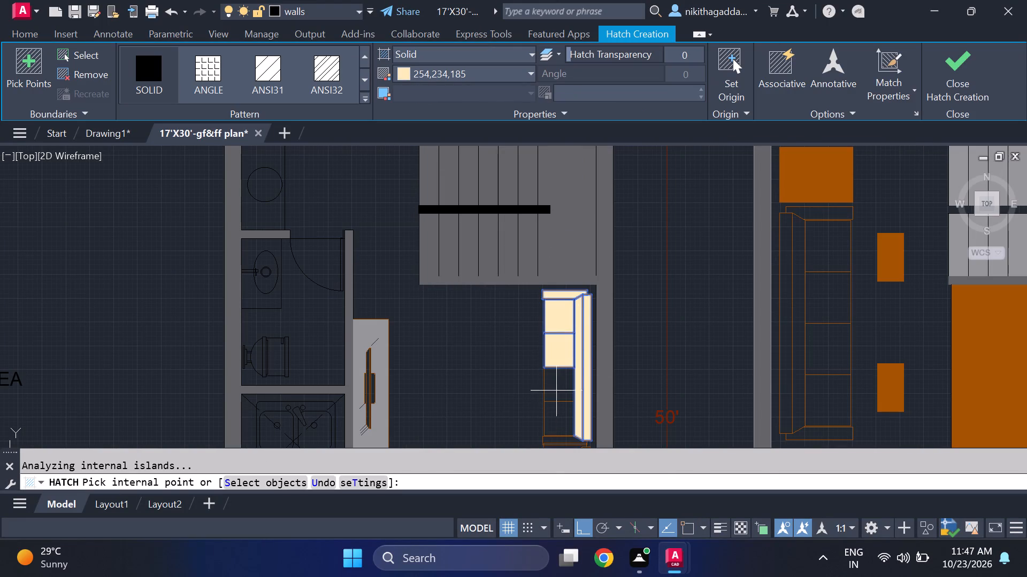
click(557, 388)
drag(557, 431, 560, 422)
middle_drag(581, 421, 550, 292)
Add the long sofa's lower armrest and the adjoining armchair below it to the same solid hatch.
scroll(550, 281, up, 1)
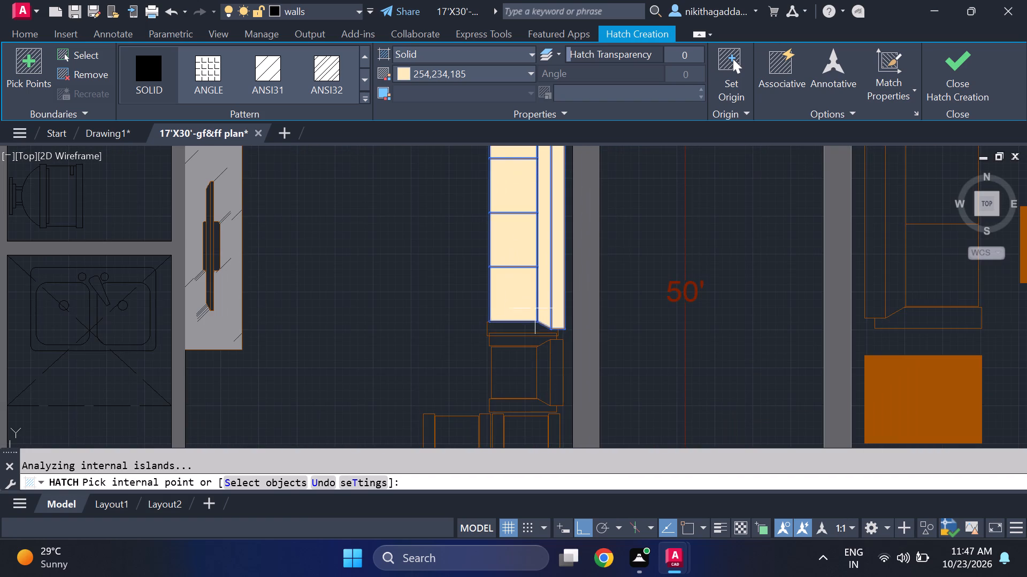
click(520, 325)
click(516, 290)
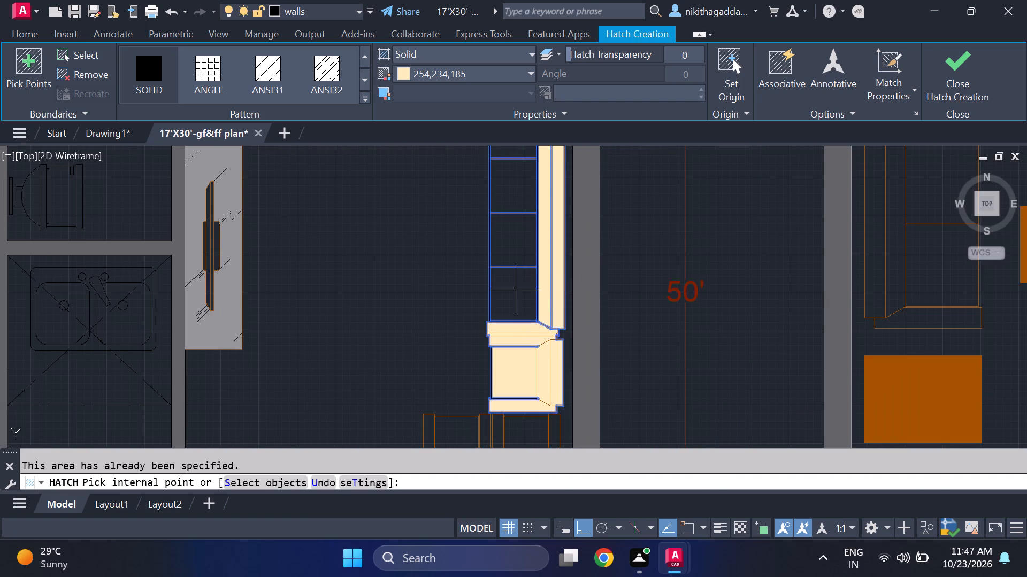
scroll(513, 231, down, 3)
scroll(514, 205, up, 2)
click(512, 207)
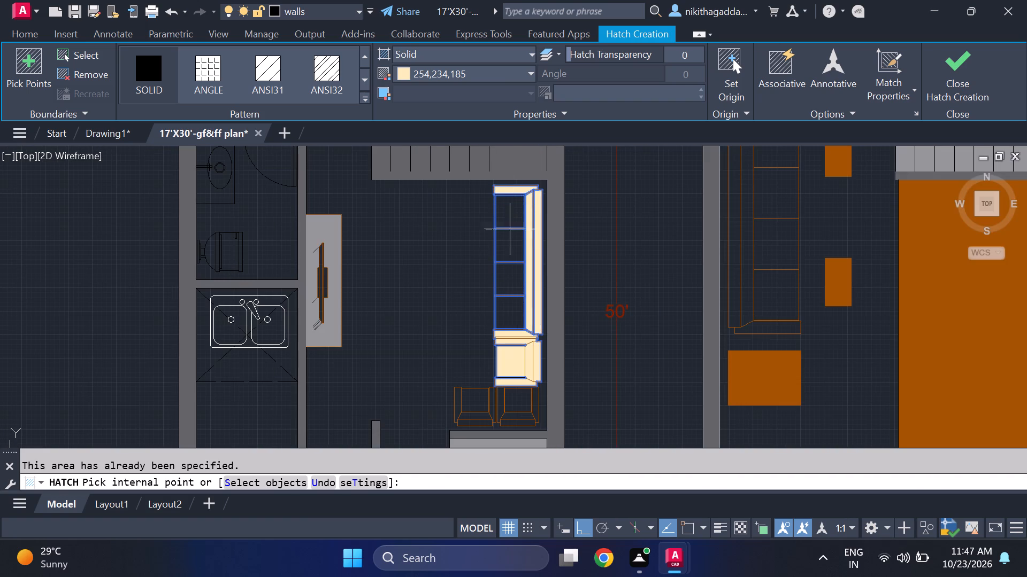
key(Escape)
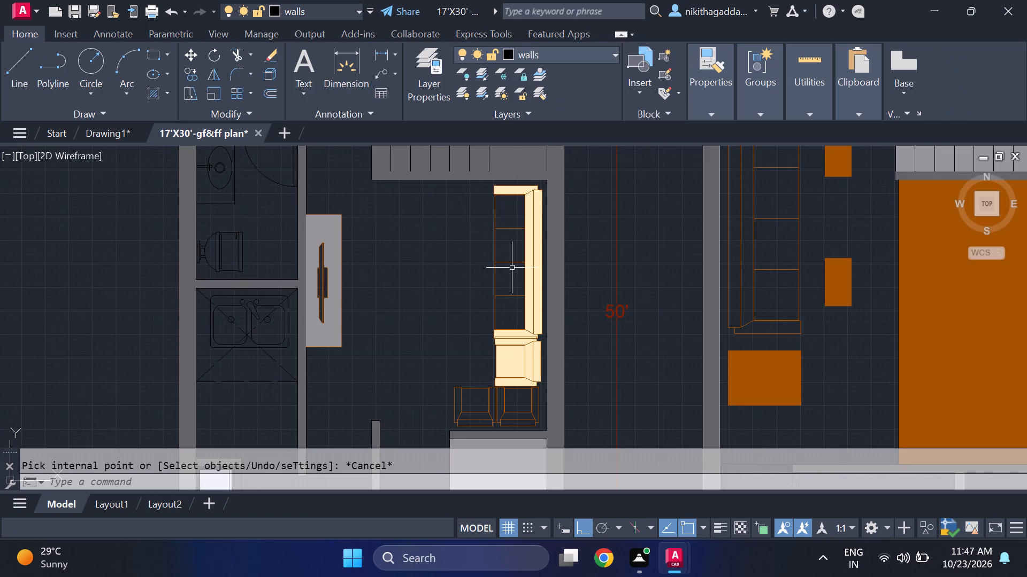
Hatch the ground-floor long sofa's four seat cushions again with a solid fill in colour 254,234,185.
text(HATCH)
key(Return)
click(517, 210)
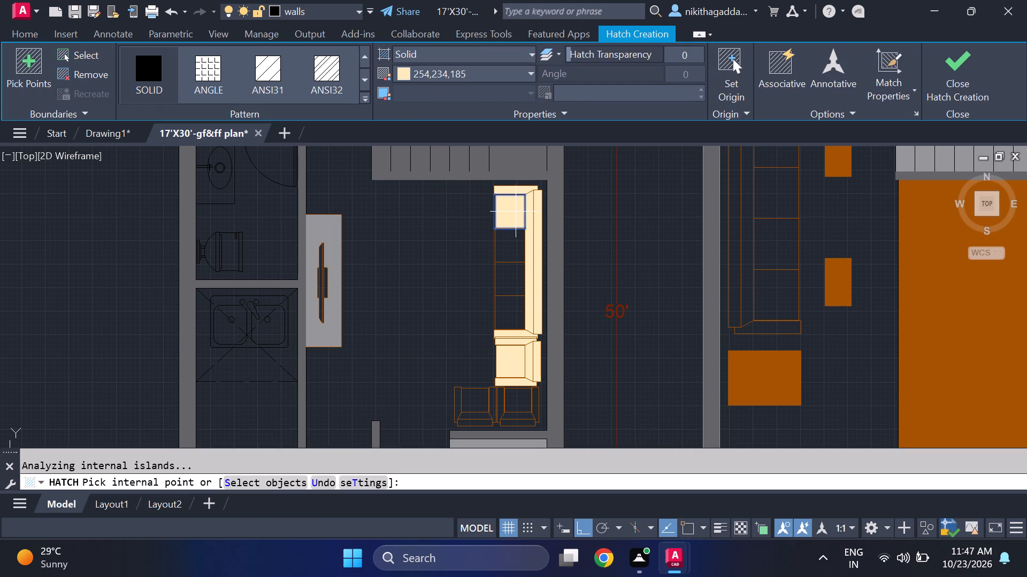
click(511, 238)
click(520, 276)
click(517, 309)
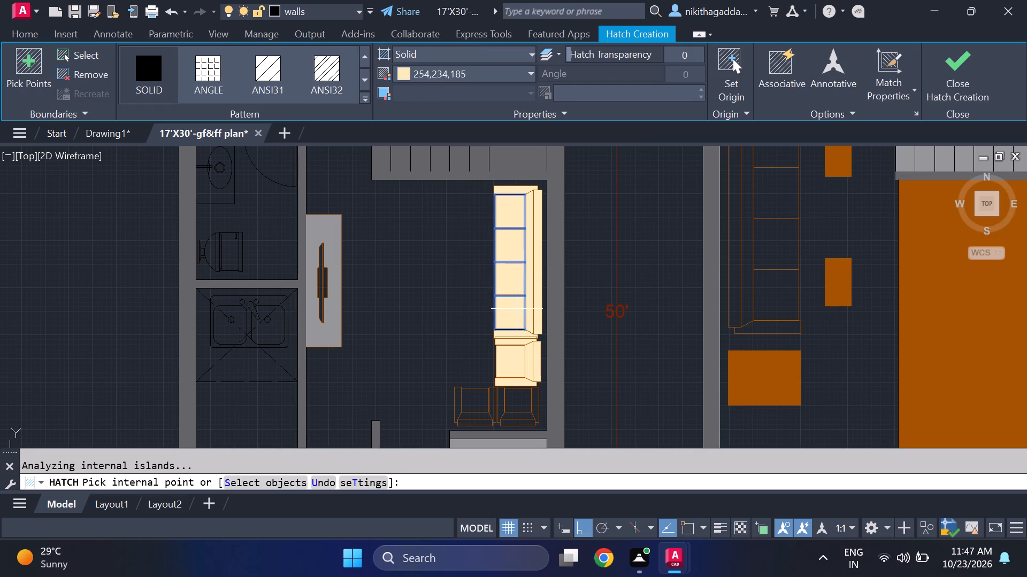
click(950, 96)
Hatch the seat, sloped strip, backrest and two armrests of the ground-floor corner armchair beside the outer wall with solid 254,234,185.
scroll(726, 220, down, 1)
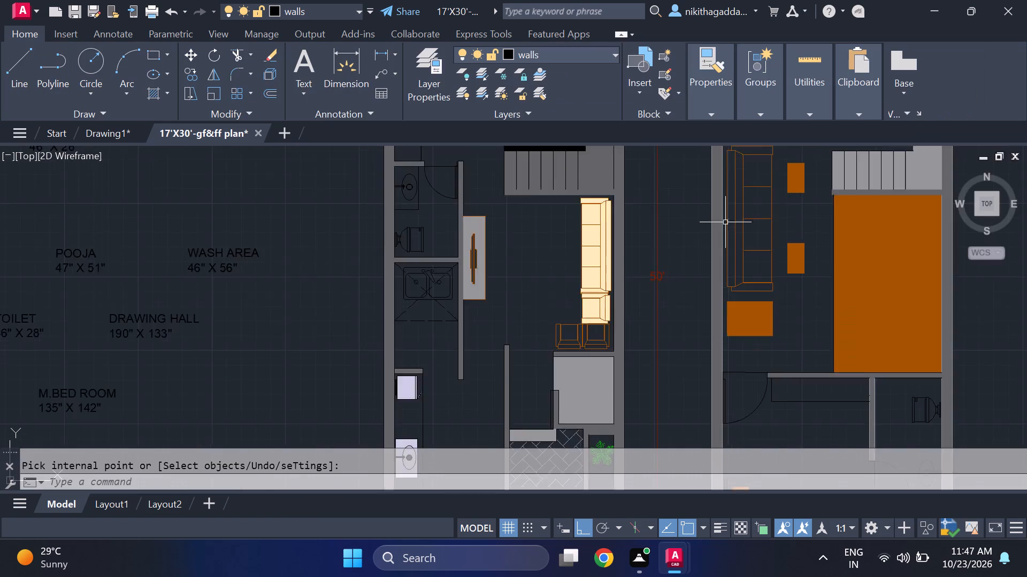
scroll(723, 225, down, 1)
text(HATCH)
key(Return)
scroll(631, 279, up, 3)
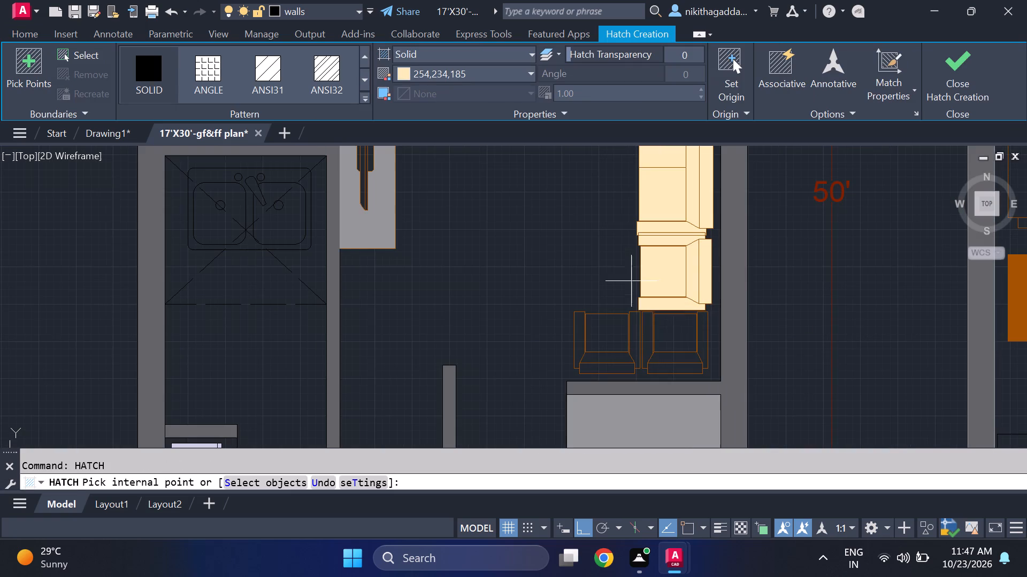
click(672, 328)
click(672, 356)
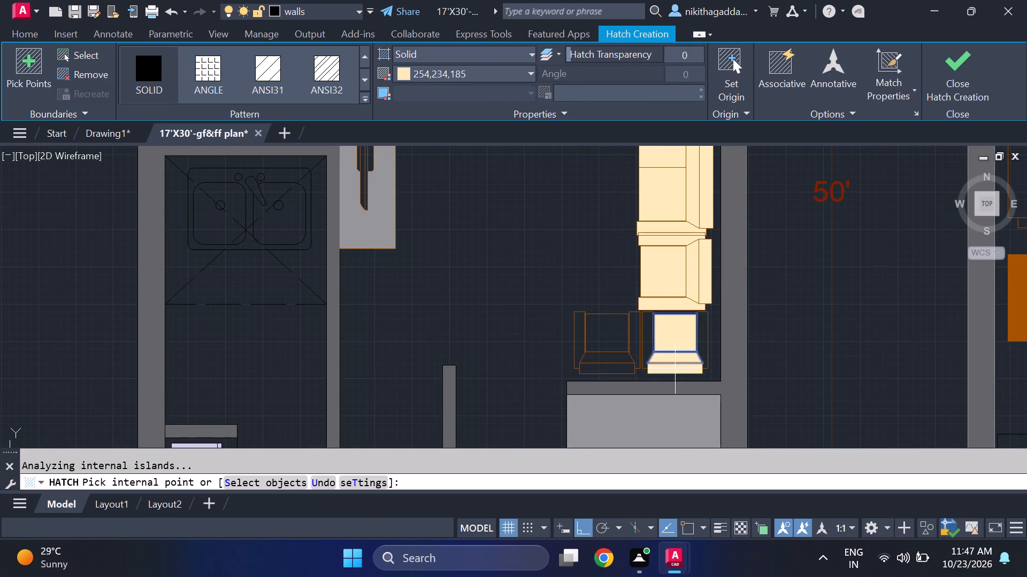
click(675, 368)
click(653, 346)
click(615, 277)
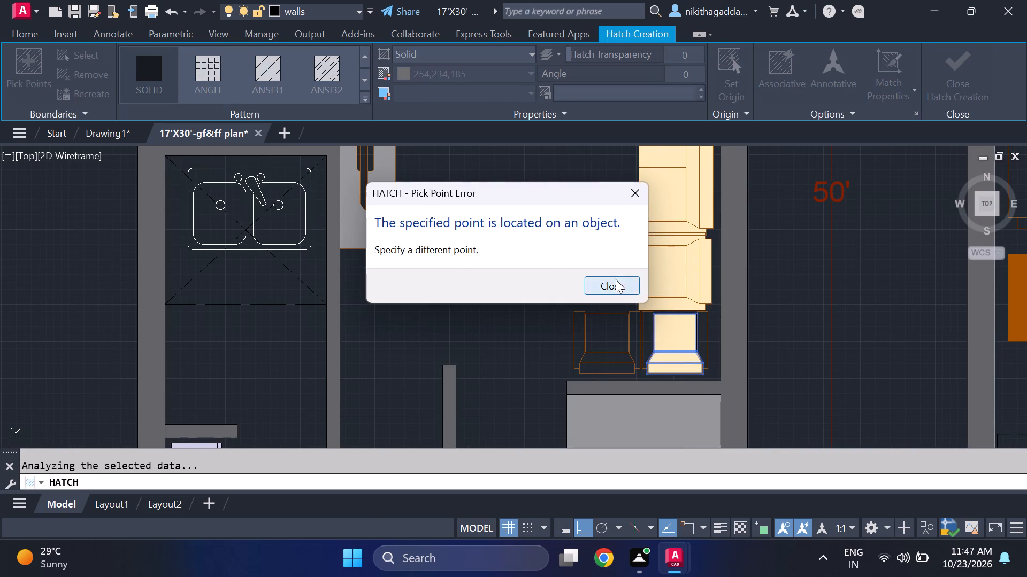
click(651, 331)
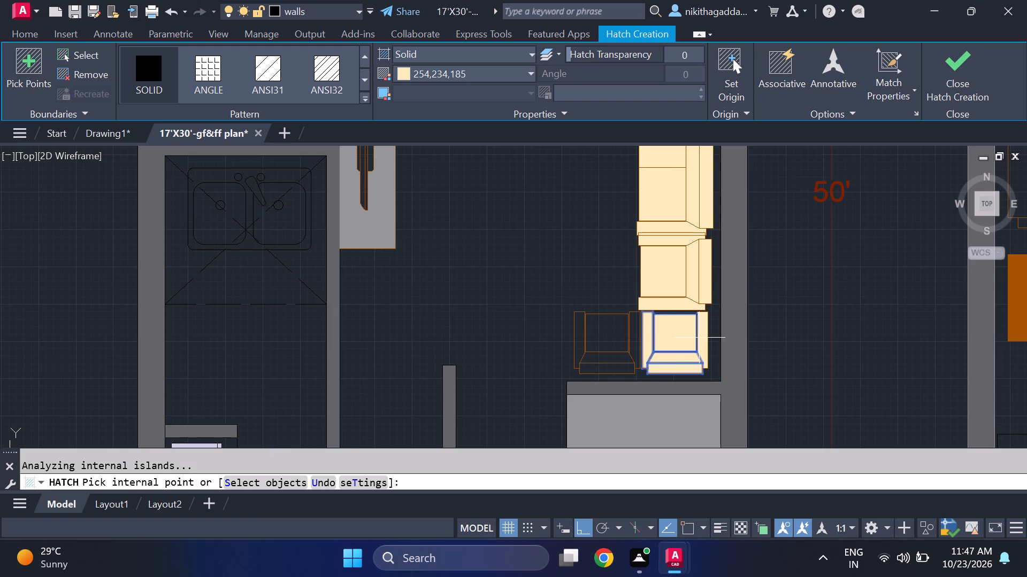
click(702, 337)
click(975, 86)
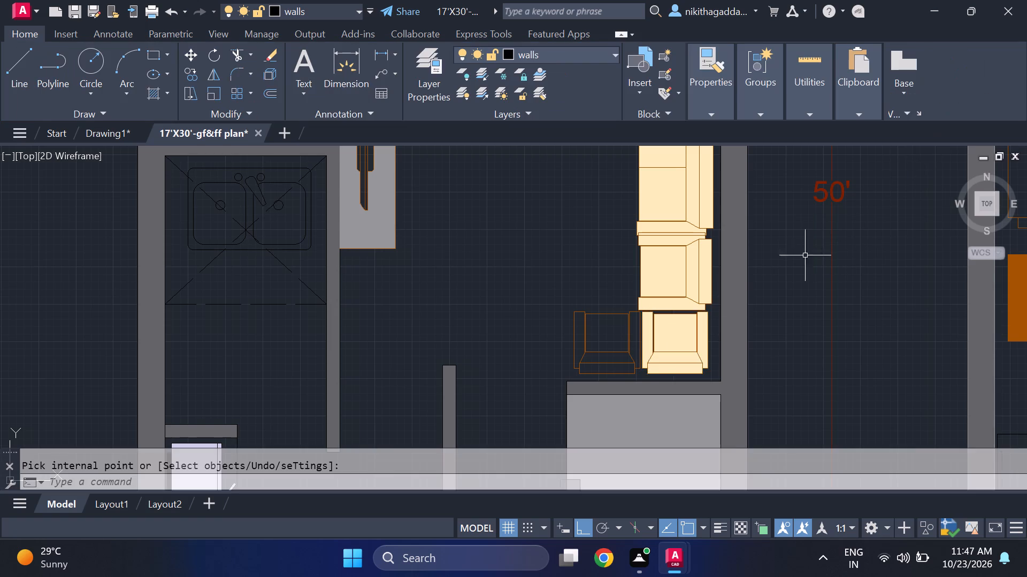
Hatch the remaining ground-floor drawing hall armchair's seat, two armrests, sloped strip and backrest with a solid fill in colour 254,234,185.
scroll(779, 288, down, 2)
scroll(742, 284, up, 3)
text(HATC)
key(h)
key(Return)
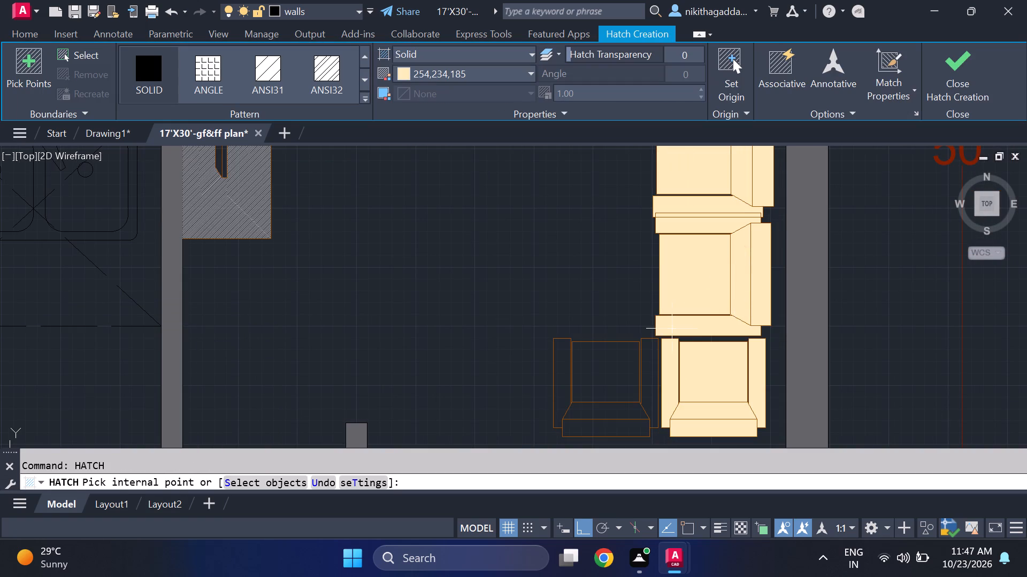
click(623, 380)
click(565, 374)
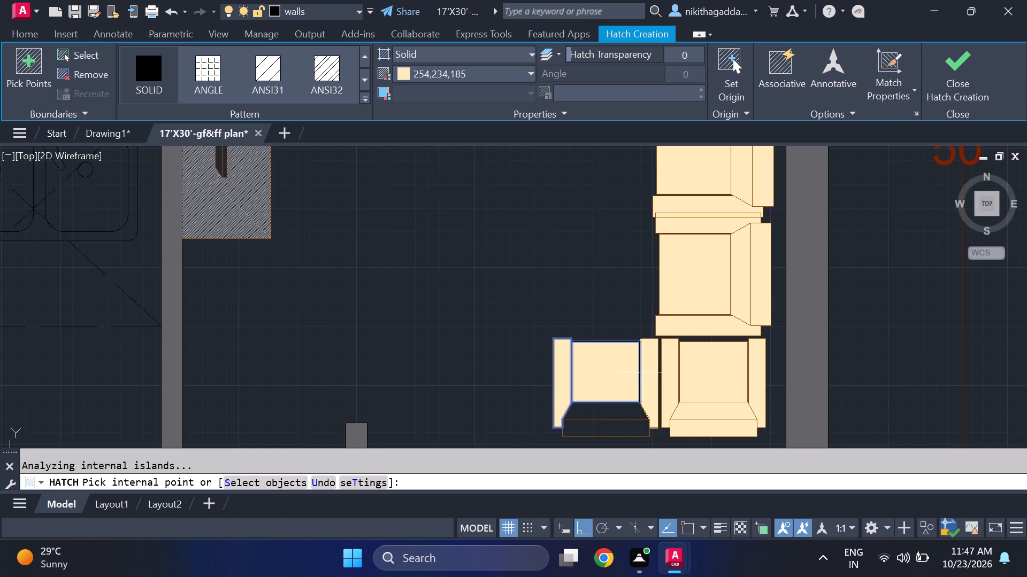
click(644, 373)
click(612, 413)
click(619, 426)
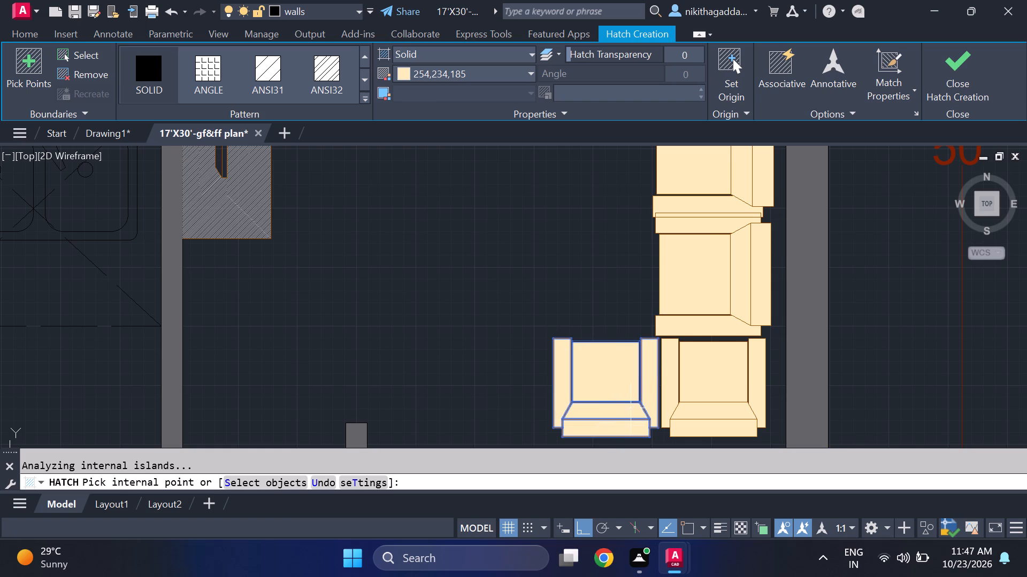
click(965, 71)
Hatch the first-floor sofa's two armrests, backrest strips and four seat cushions with a solid fill in colour 254,234,185.
scroll(800, 292, down, 5)
middle_drag(825, 280, 824, 280)
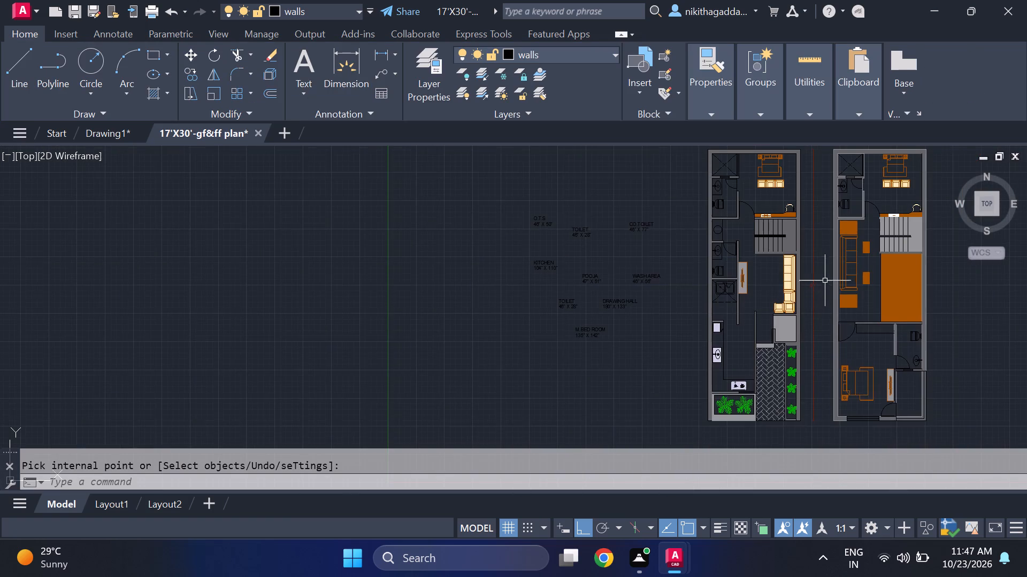
middle_drag(824, 280, 593, 363)
scroll(702, 308, up, 1)
text(HATCH)
key(Return)
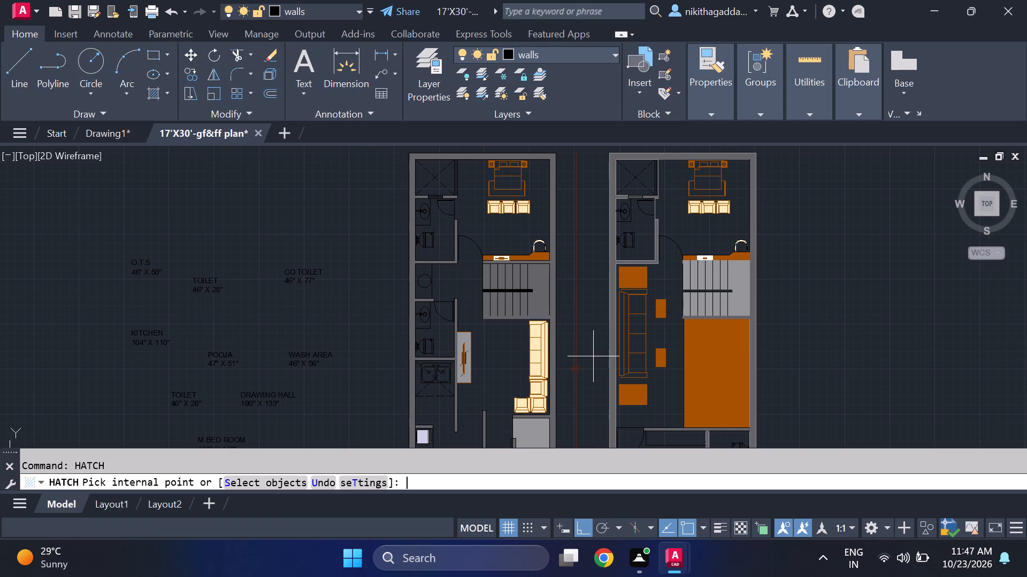
scroll(634, 308, up, 1)
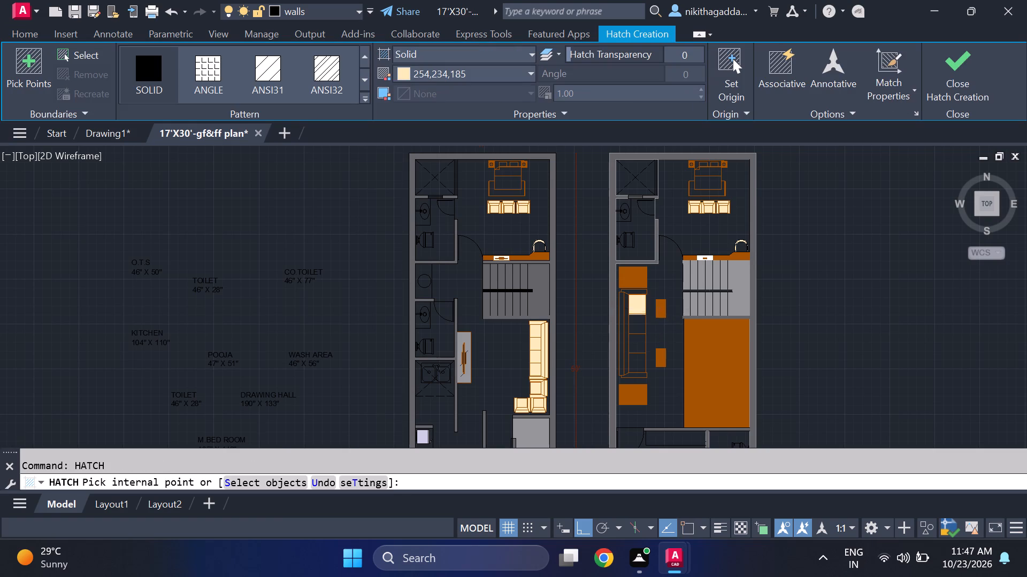
click(635, 286)
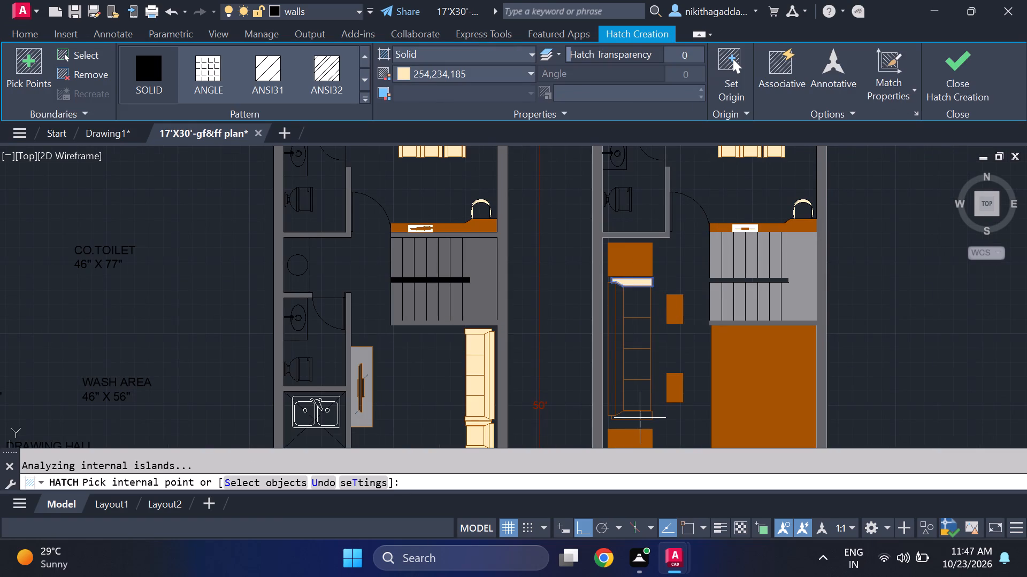
click(639, 418)
click(616, 397)
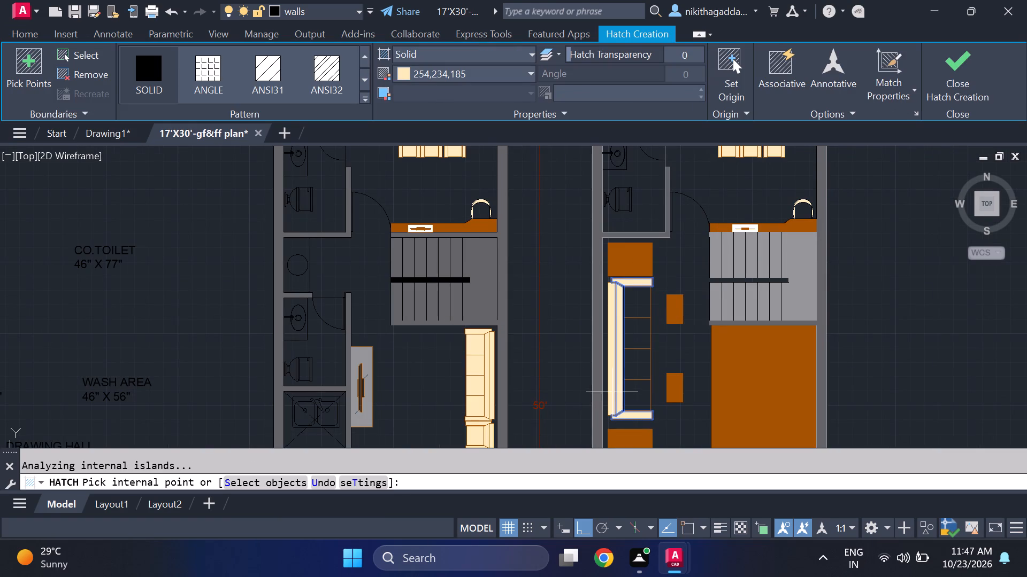
click(612, 392)
click(630, 314)
click(641, 340)
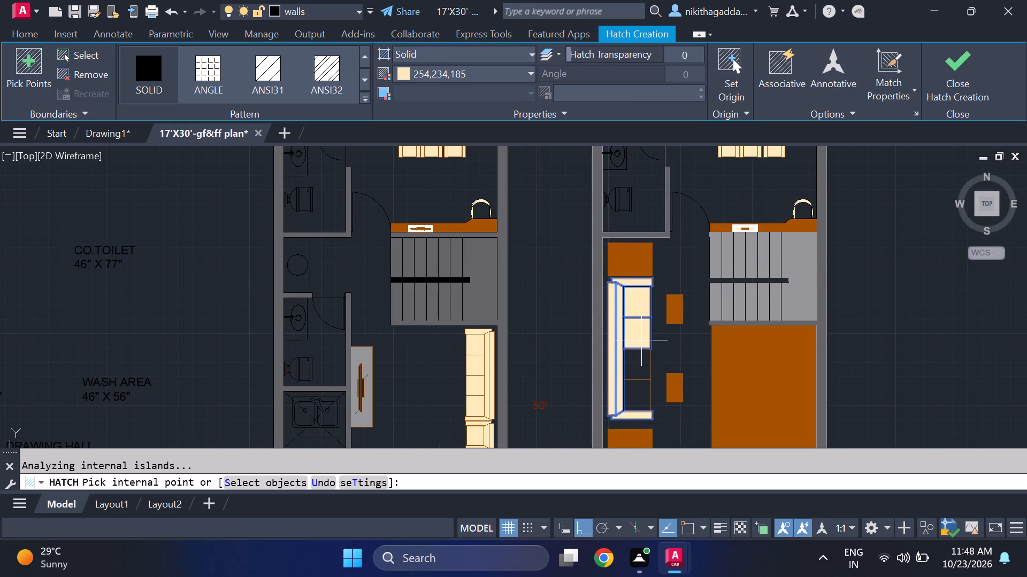
click(642, 357)
click(647, 386)
click(957, 92)
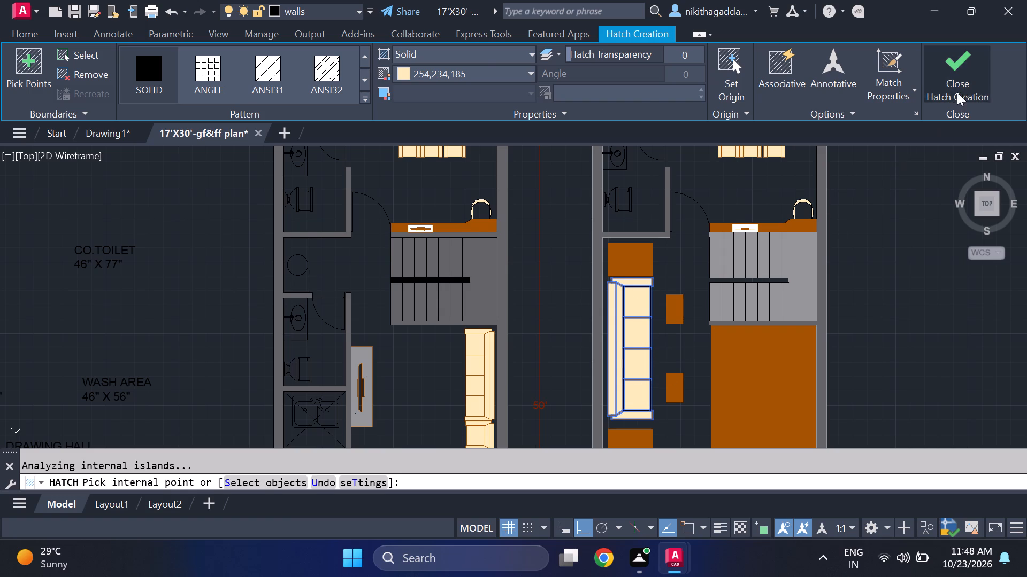
Hatch the lower blanket, two pillows and surrounding head area of the first-floor bed beside the O.T.S with solid 254,234,185.
scroll(739, 324, down, 3)
scroll(708, 387, up, 2)
middle_drag(708, 390, 684, 376)
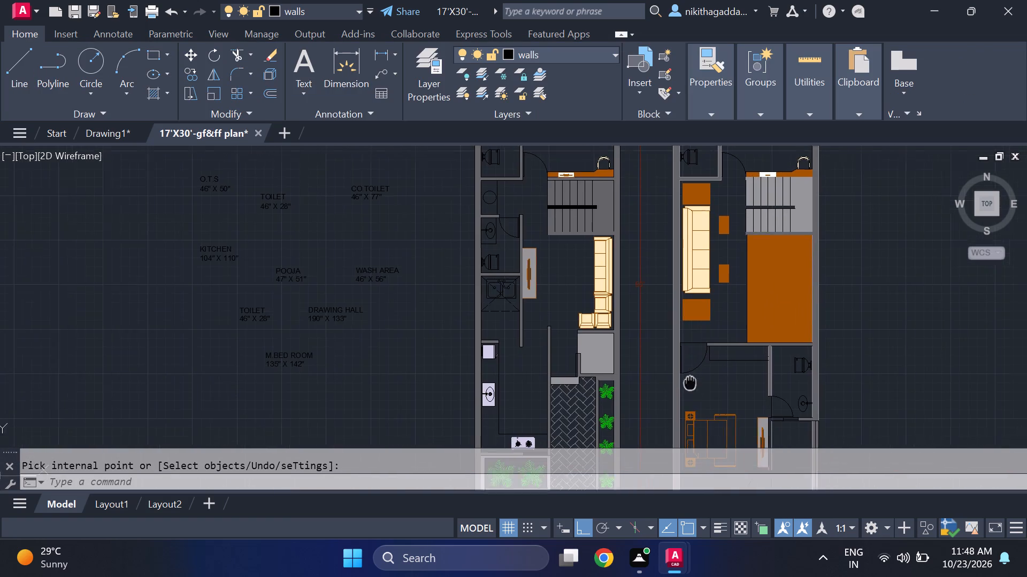
middle_drag(684, 376, 630, 313)
scroll(634, 317, down, 1)
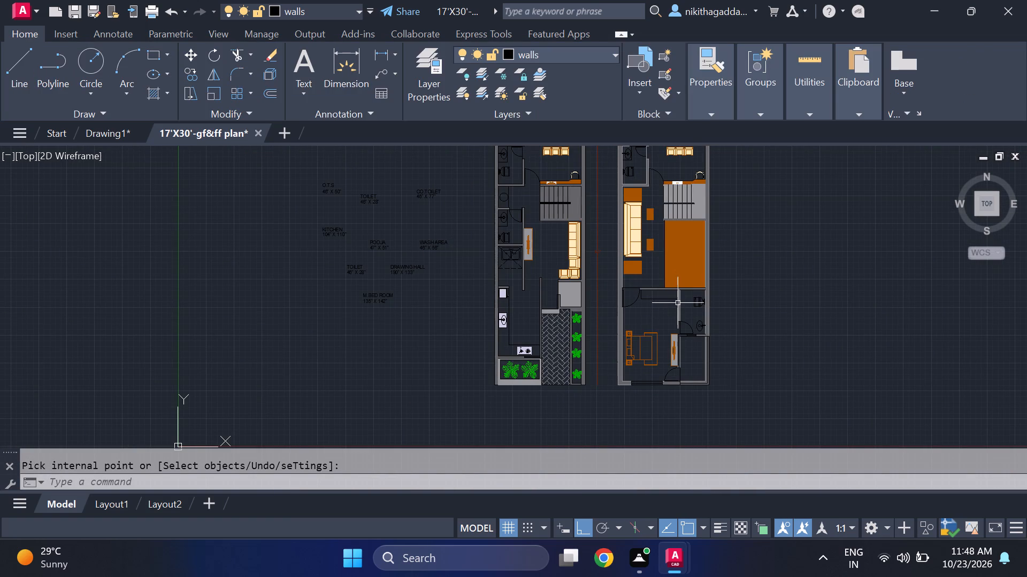
middle_drag(678, 309, 639, 370)
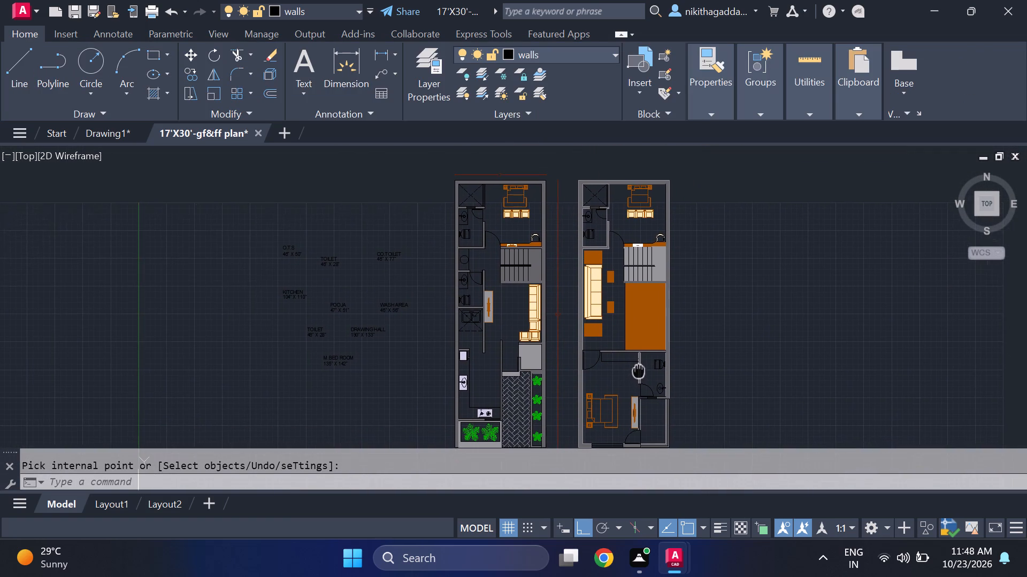
middle_drag(639, 370, 638, 368)
scroll(619, 247, up, 1)
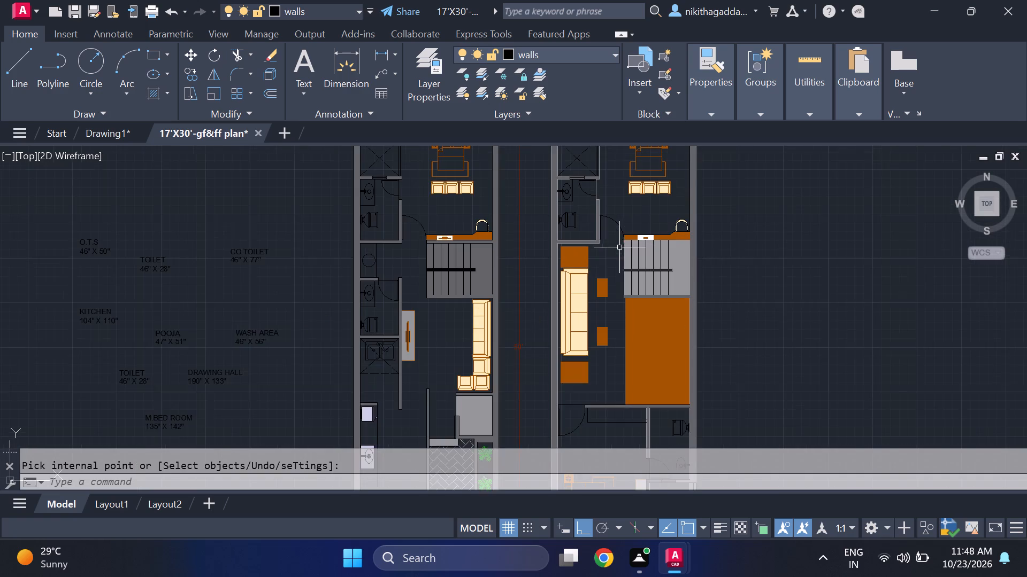
middle_drag(622, 270, 620, 317)
text(HATC)
key(h)
key(Return)
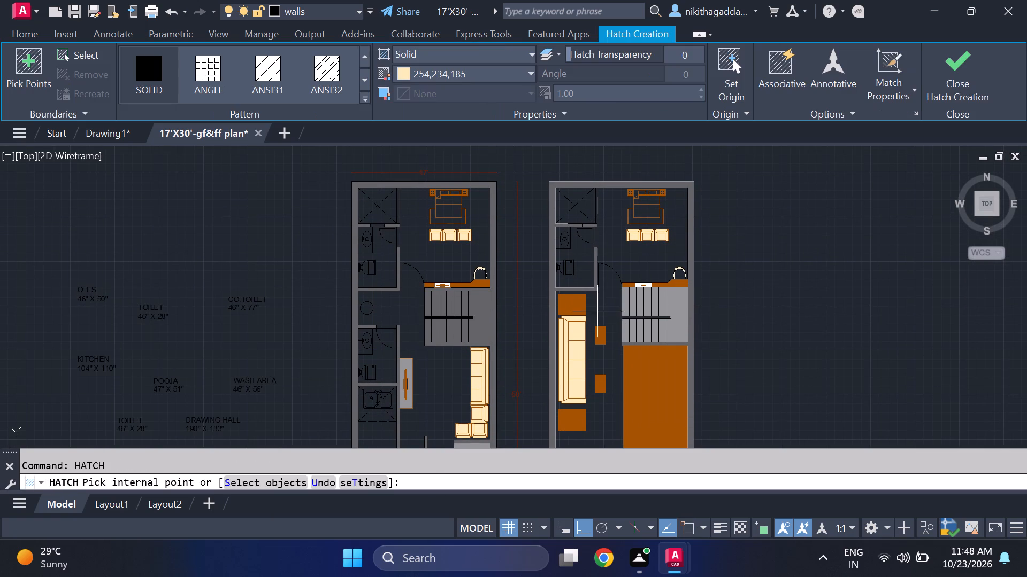
scroll(642, 177, up, 3)
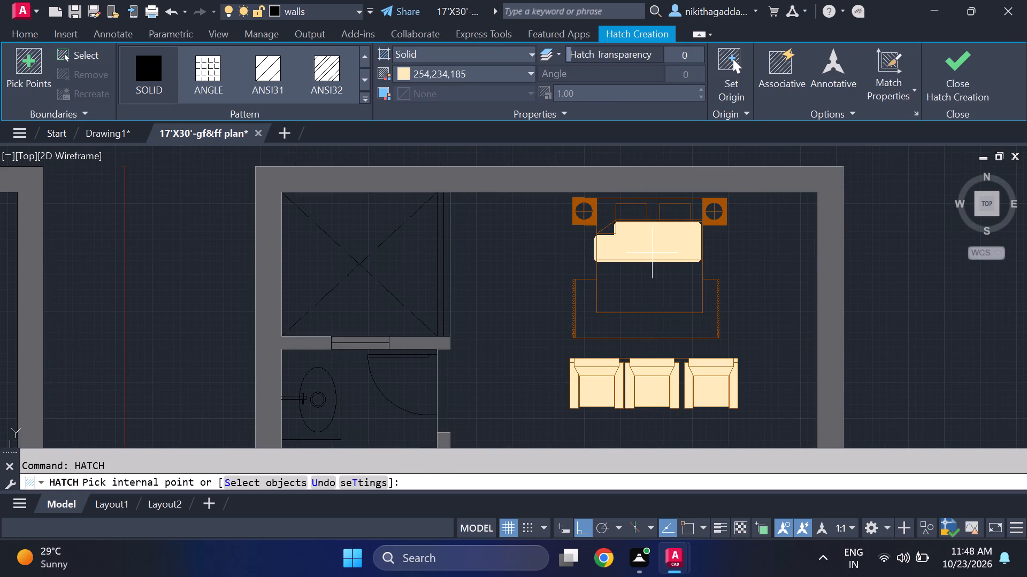
click(652, 253)
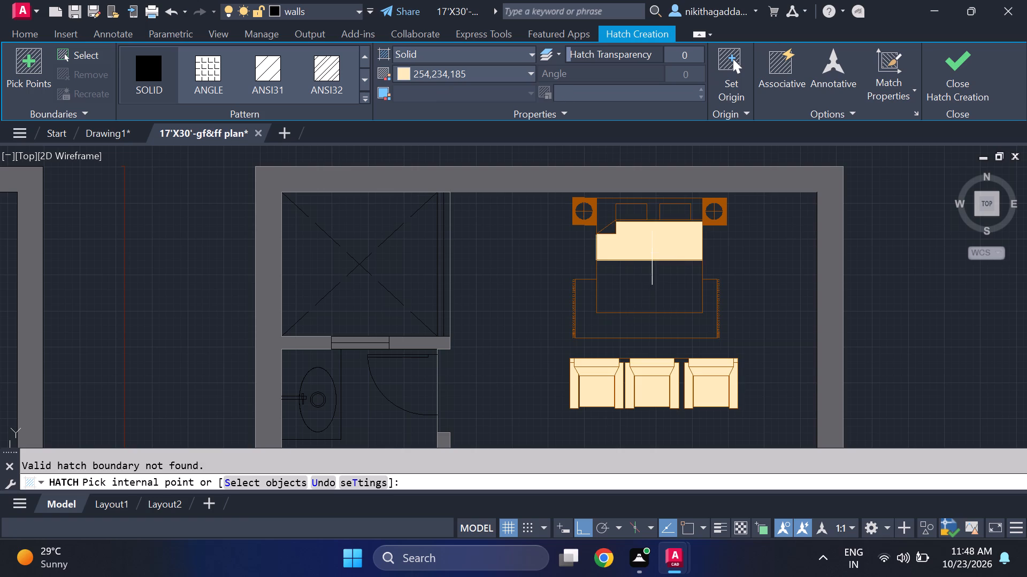
click(646, 290)
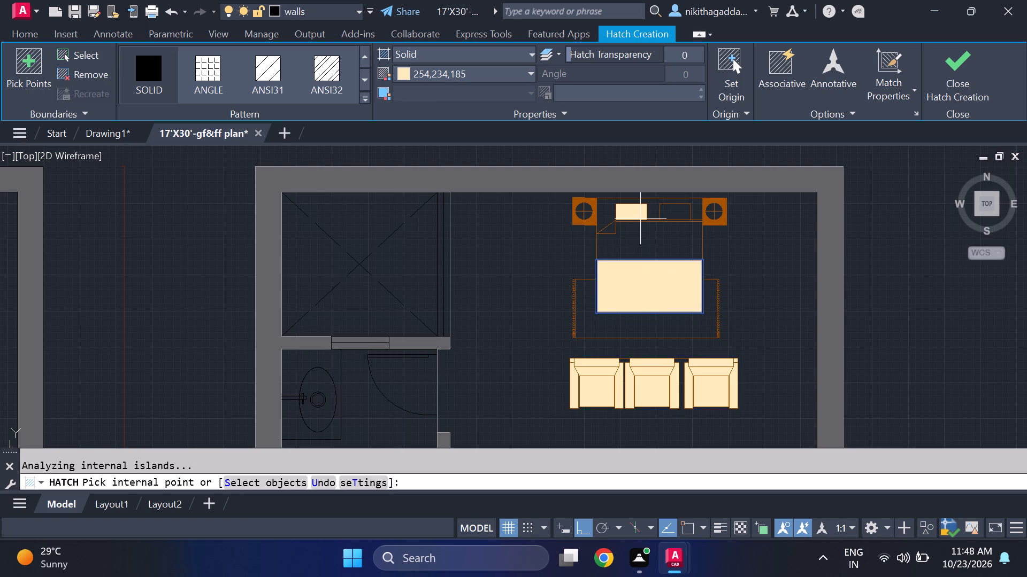
click(639, 217)
click(672, 216)
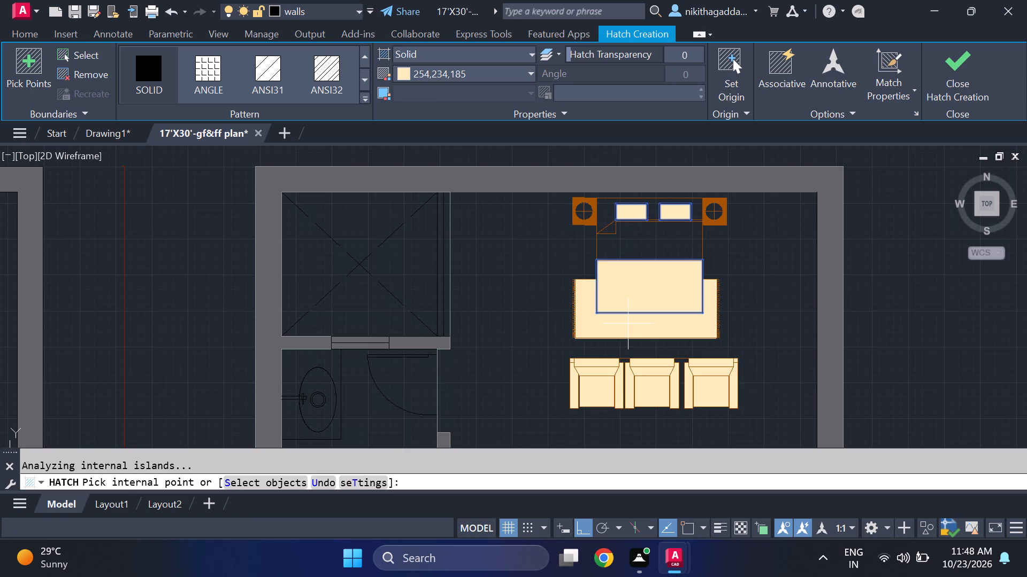
click(610, 212)
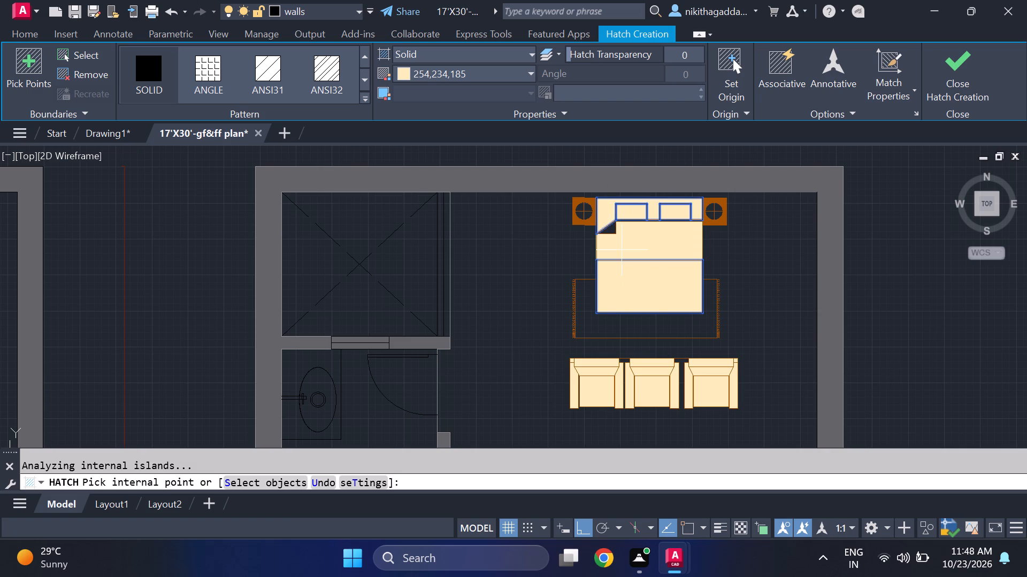
drag(956, 82, 955, 88)
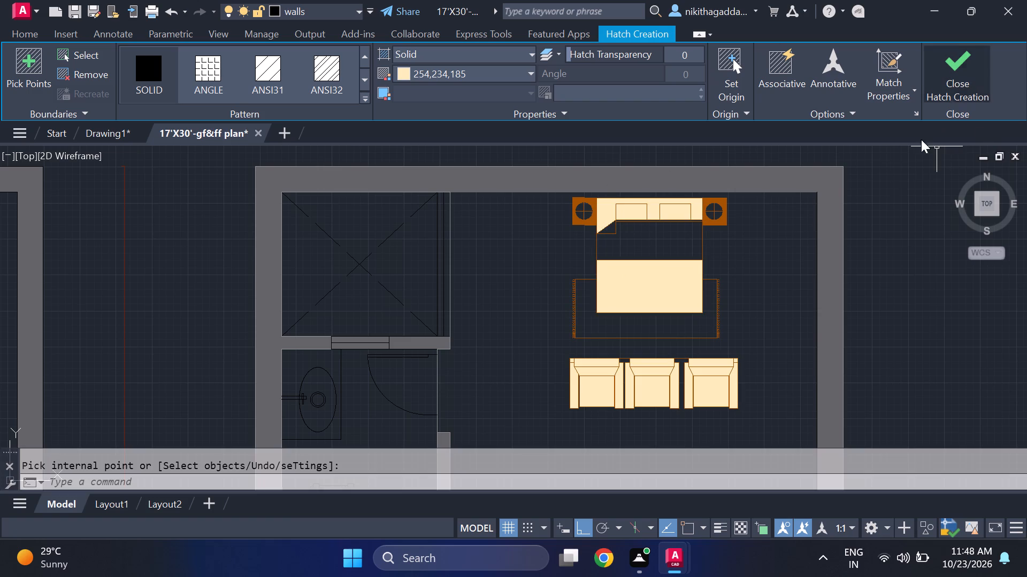
Hatch the first-floor bed's folded blanket corner and the rug around its foot with a solid fill in colour 206,204,230.
middle_drag(719, 314, 480, 328)
text(HATCH)
key(Return)
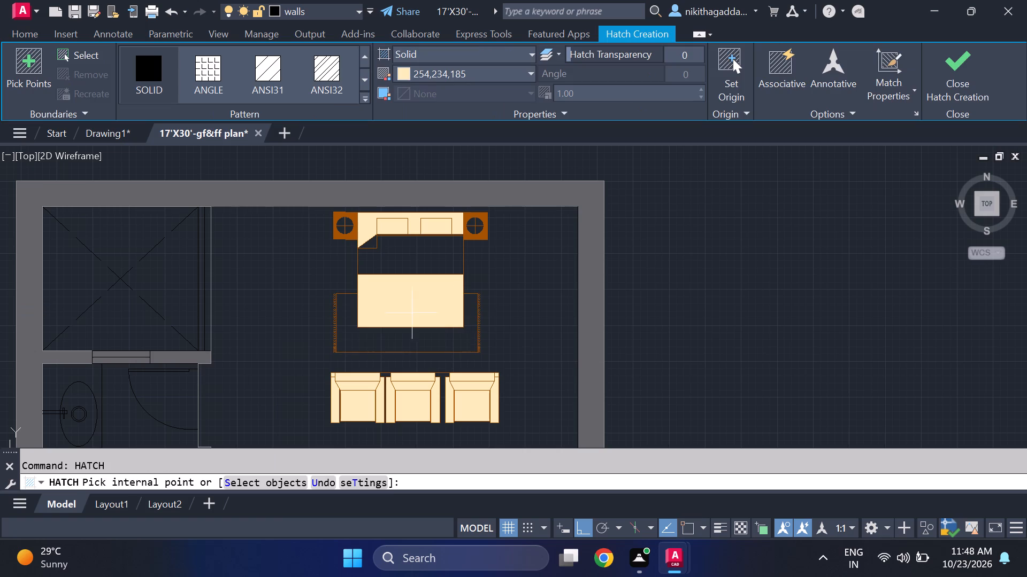
click(464, 67)
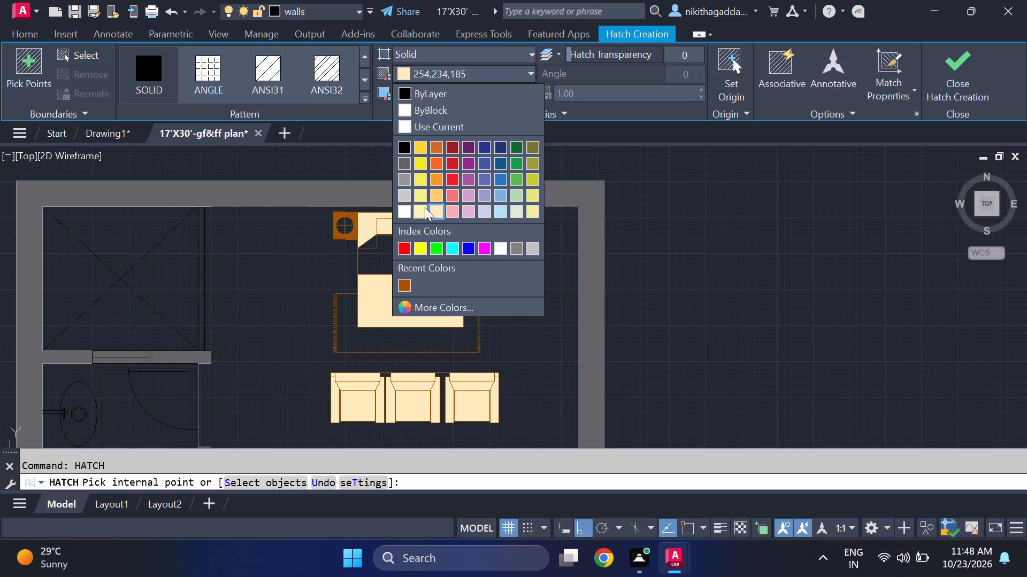
click(422, 208)
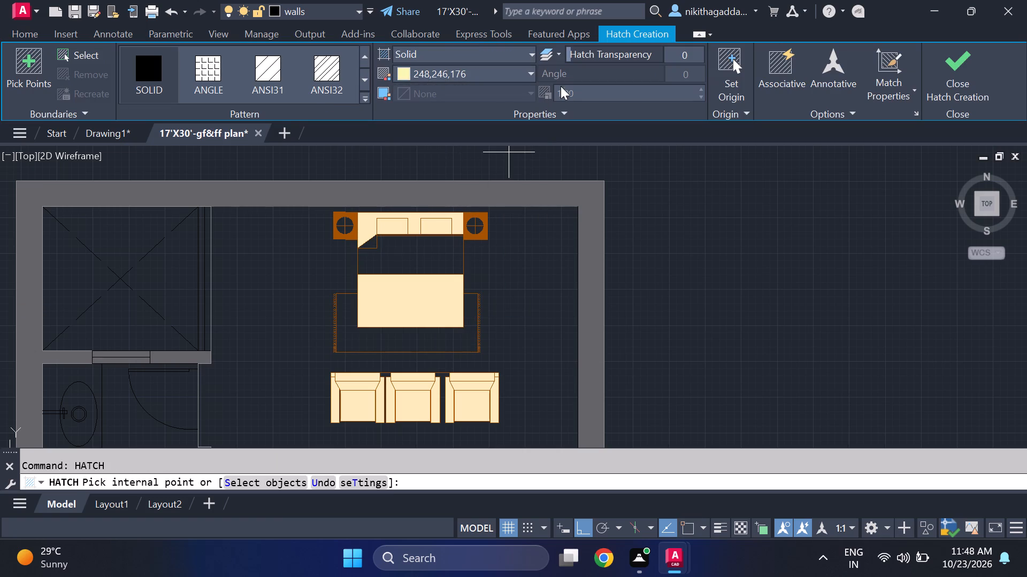
drag(499, 74, 502, 85)
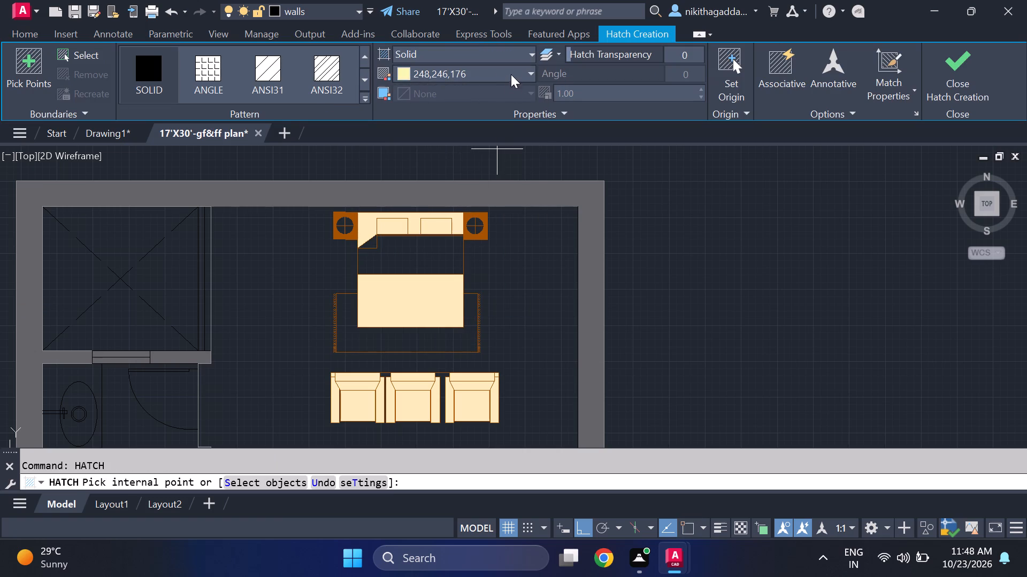
click(512, 71)
click(453, 206)
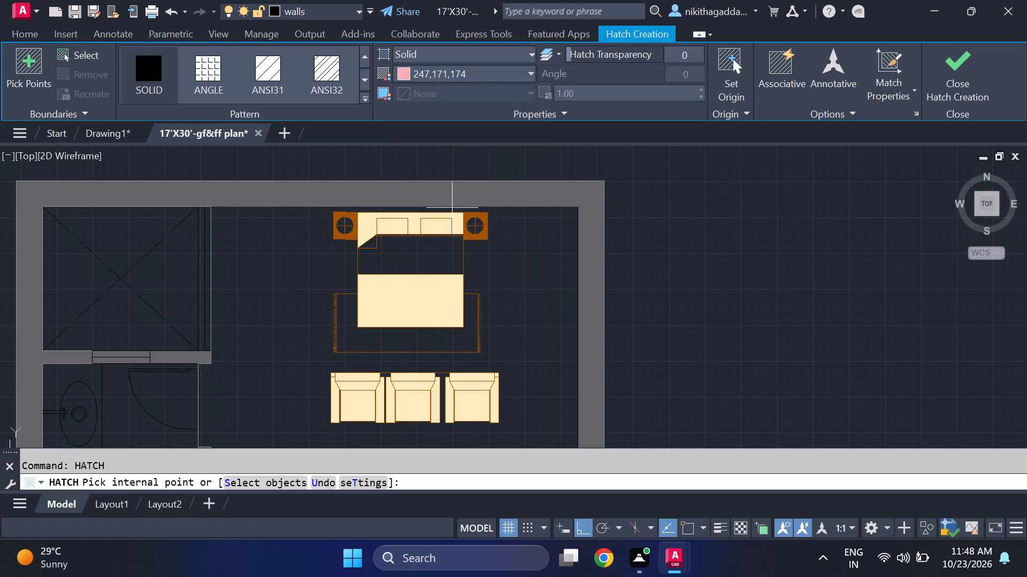
click(502, 76)
click(482, 214)
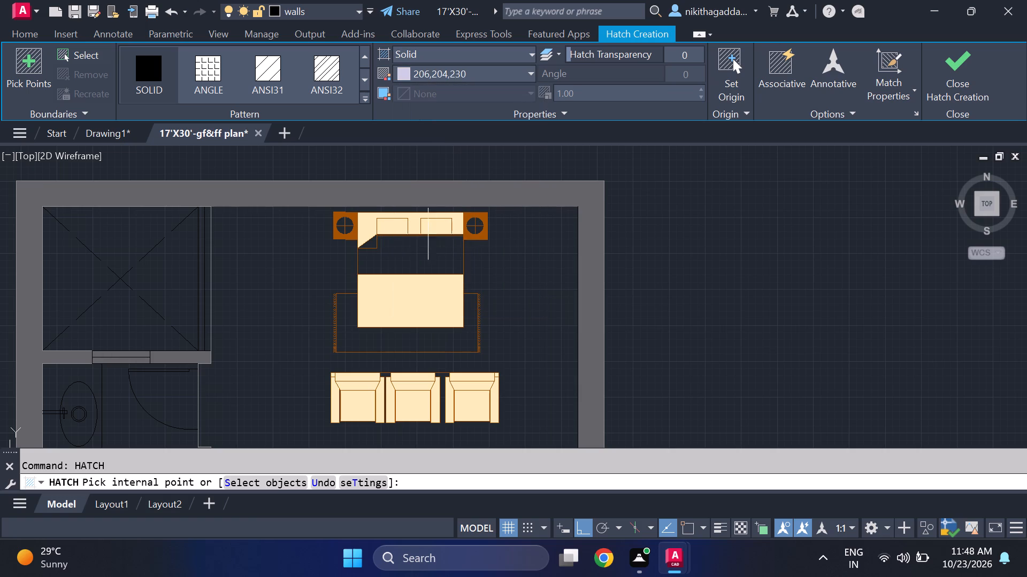
click(417, 245)
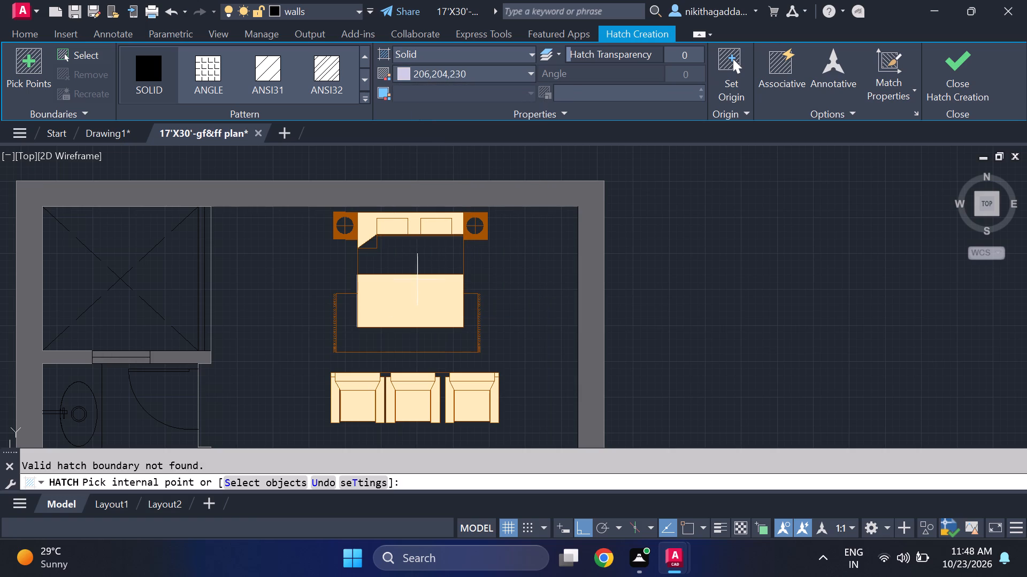
click(411, 253)
click(372, 243)
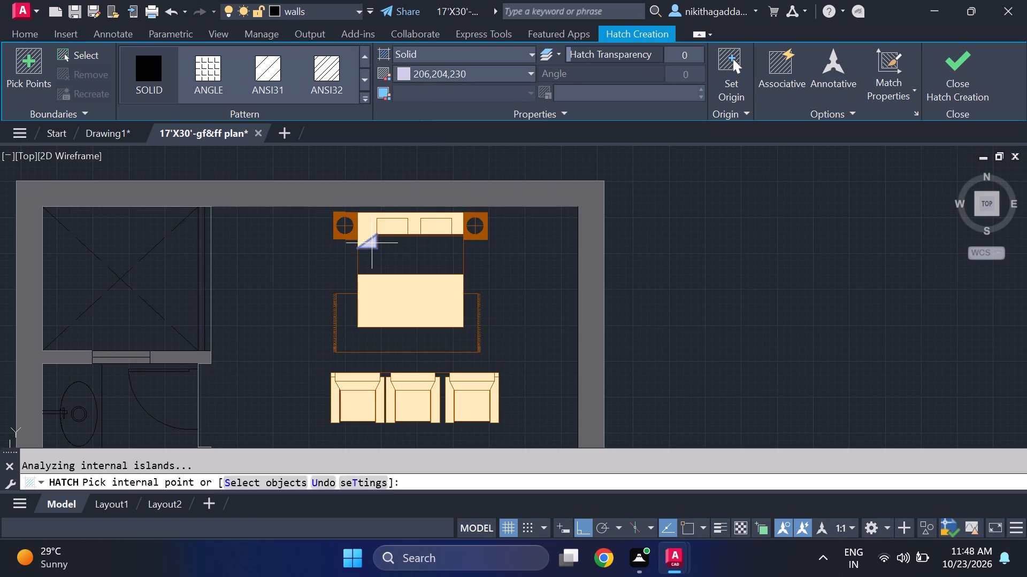
click(389, 266)
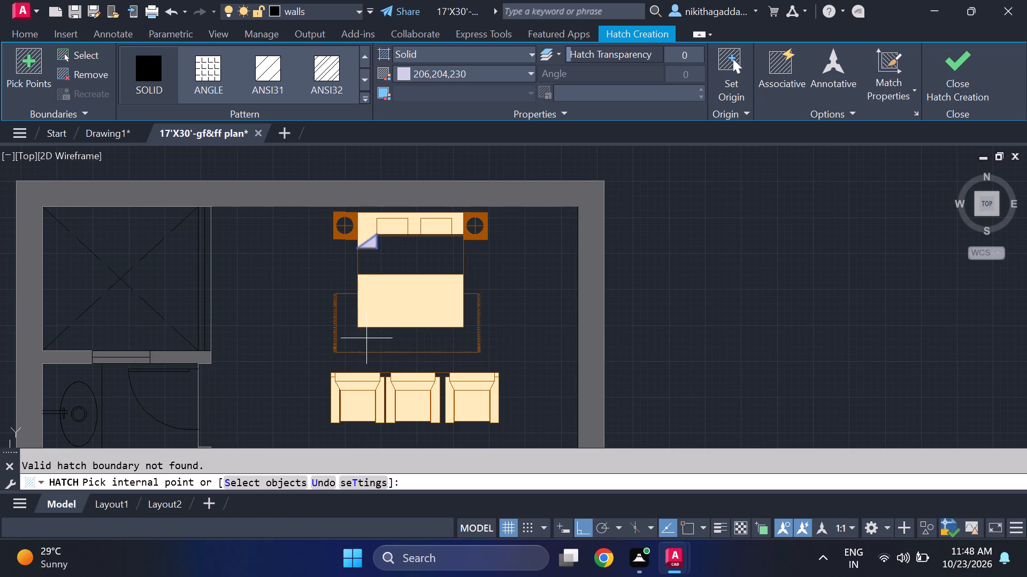
click(371, 342)
click(955, 88)
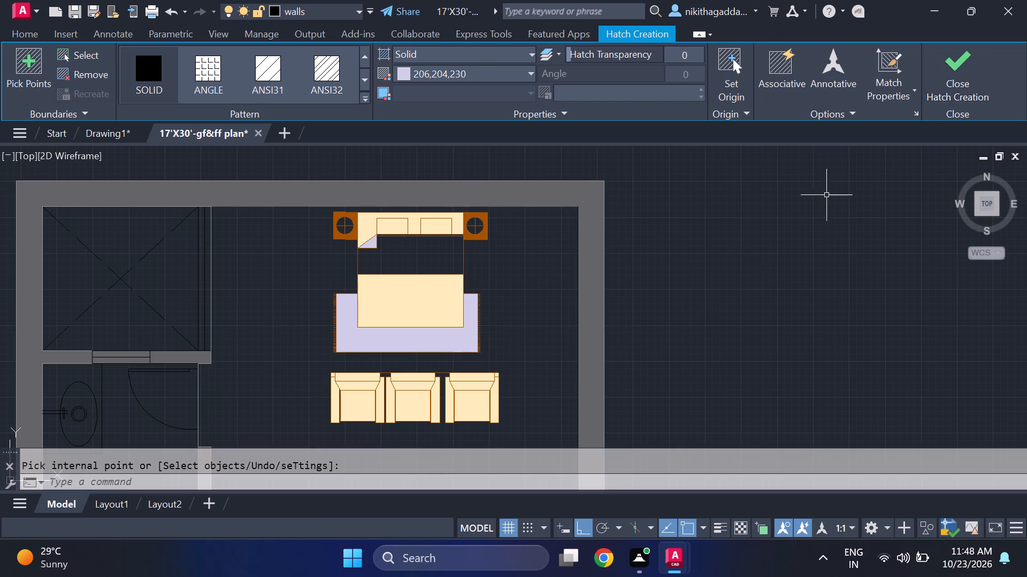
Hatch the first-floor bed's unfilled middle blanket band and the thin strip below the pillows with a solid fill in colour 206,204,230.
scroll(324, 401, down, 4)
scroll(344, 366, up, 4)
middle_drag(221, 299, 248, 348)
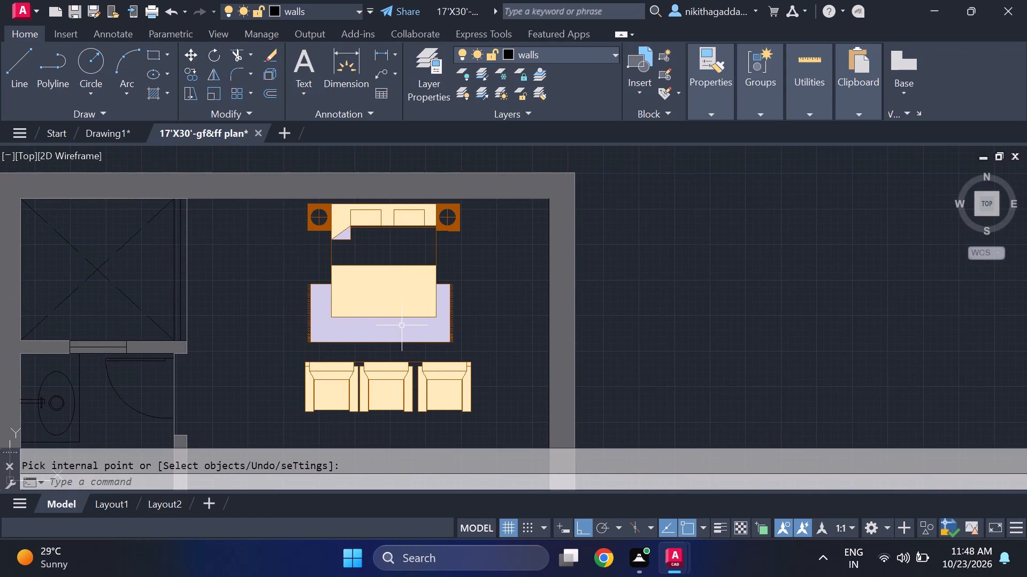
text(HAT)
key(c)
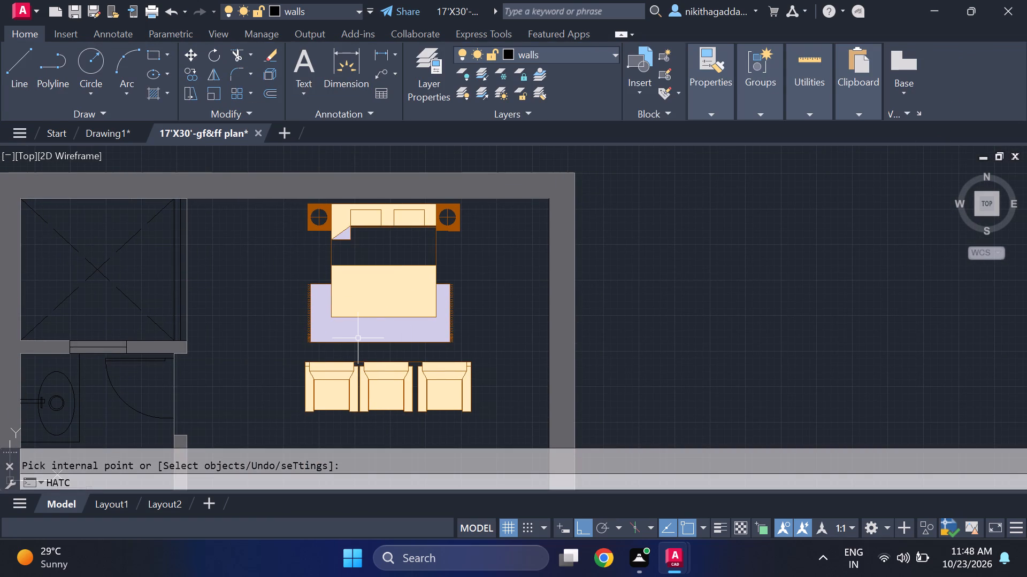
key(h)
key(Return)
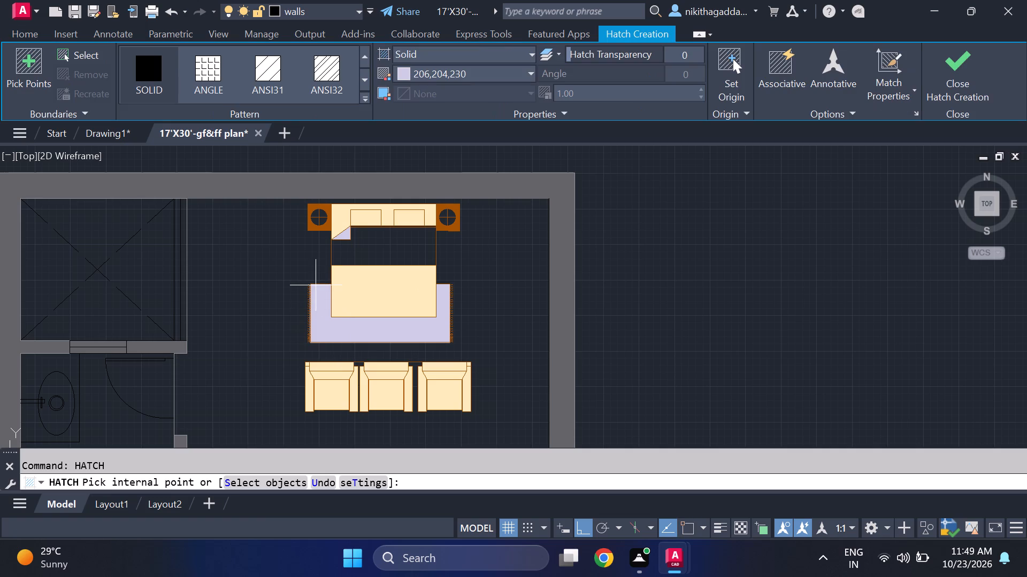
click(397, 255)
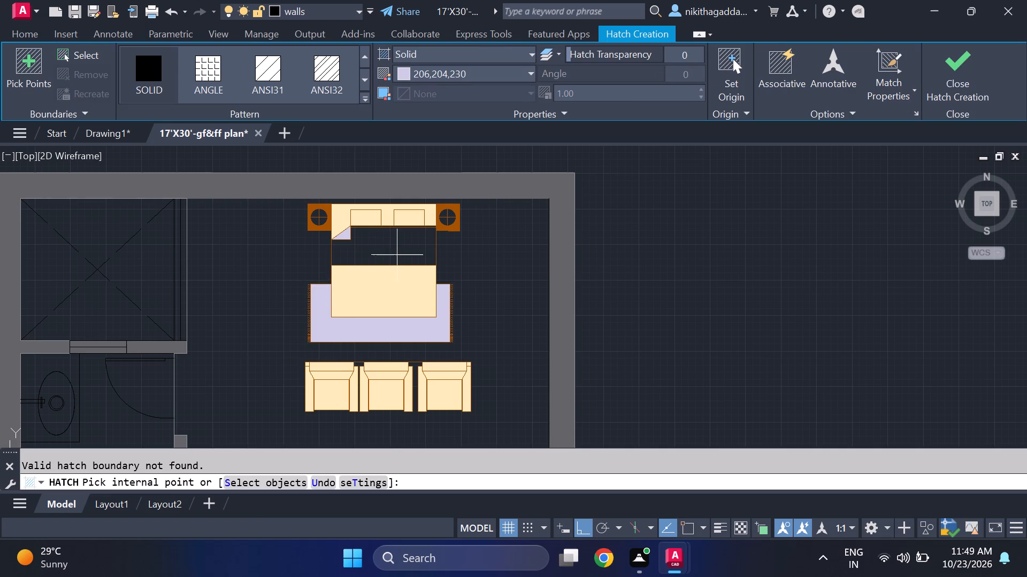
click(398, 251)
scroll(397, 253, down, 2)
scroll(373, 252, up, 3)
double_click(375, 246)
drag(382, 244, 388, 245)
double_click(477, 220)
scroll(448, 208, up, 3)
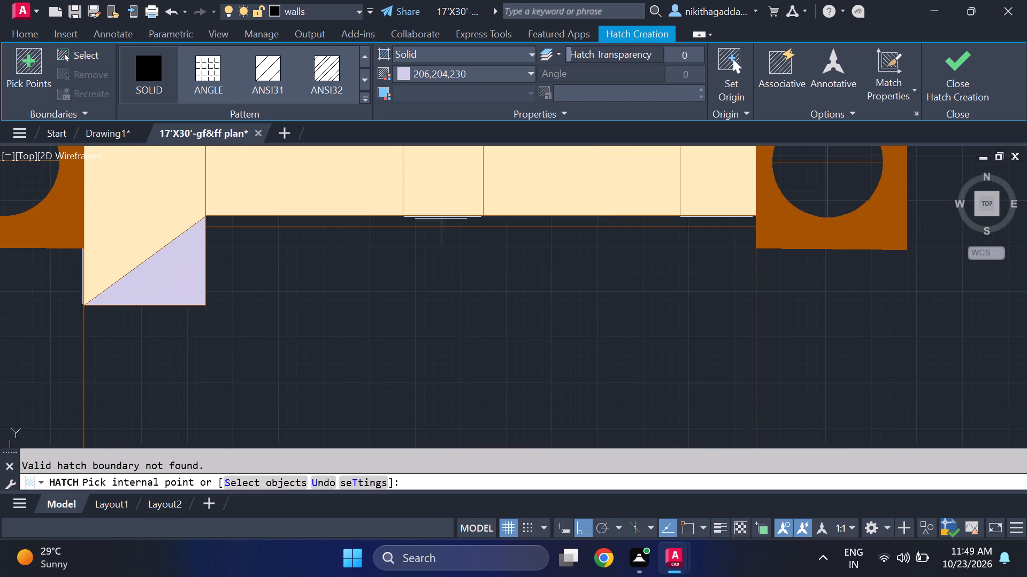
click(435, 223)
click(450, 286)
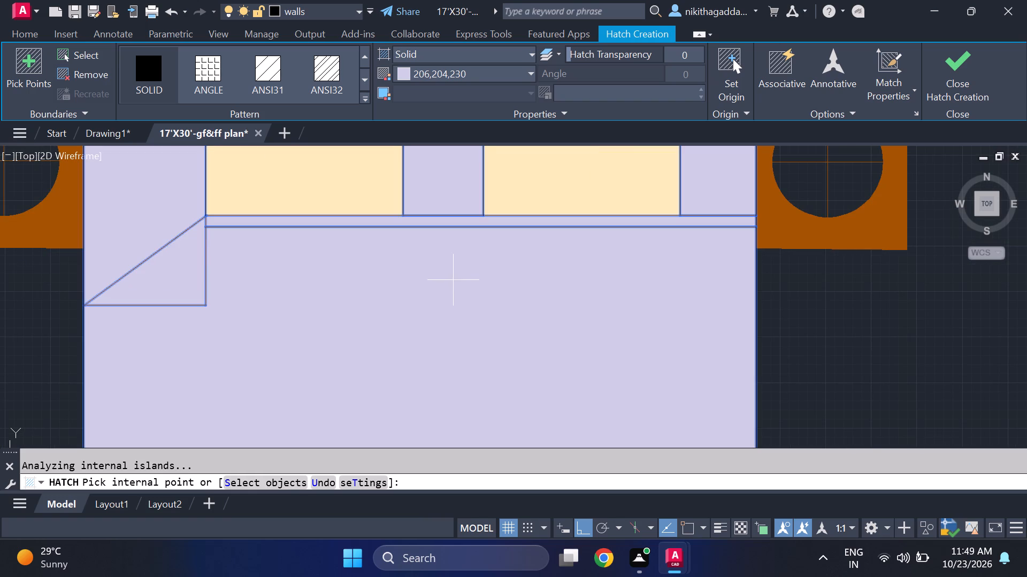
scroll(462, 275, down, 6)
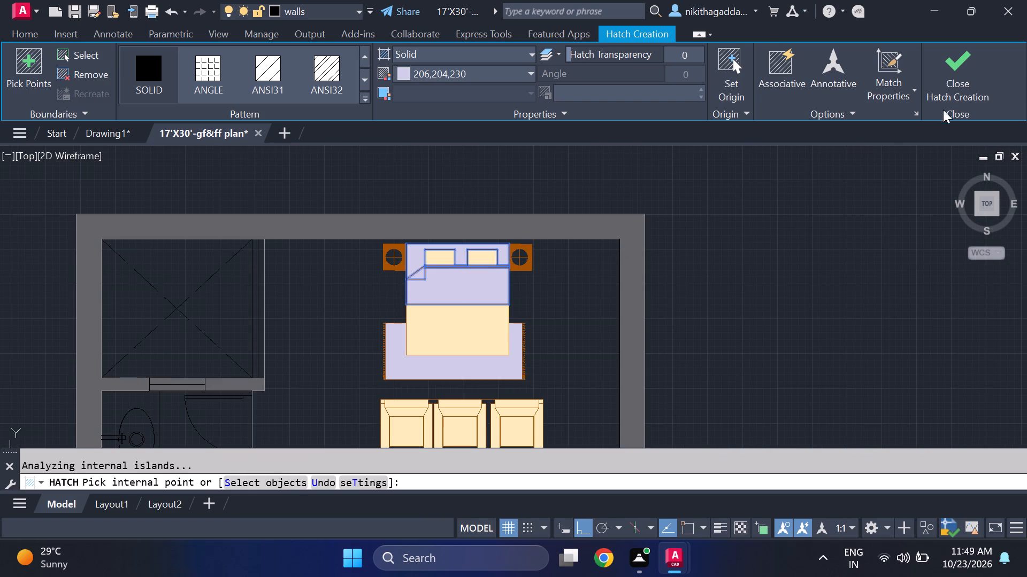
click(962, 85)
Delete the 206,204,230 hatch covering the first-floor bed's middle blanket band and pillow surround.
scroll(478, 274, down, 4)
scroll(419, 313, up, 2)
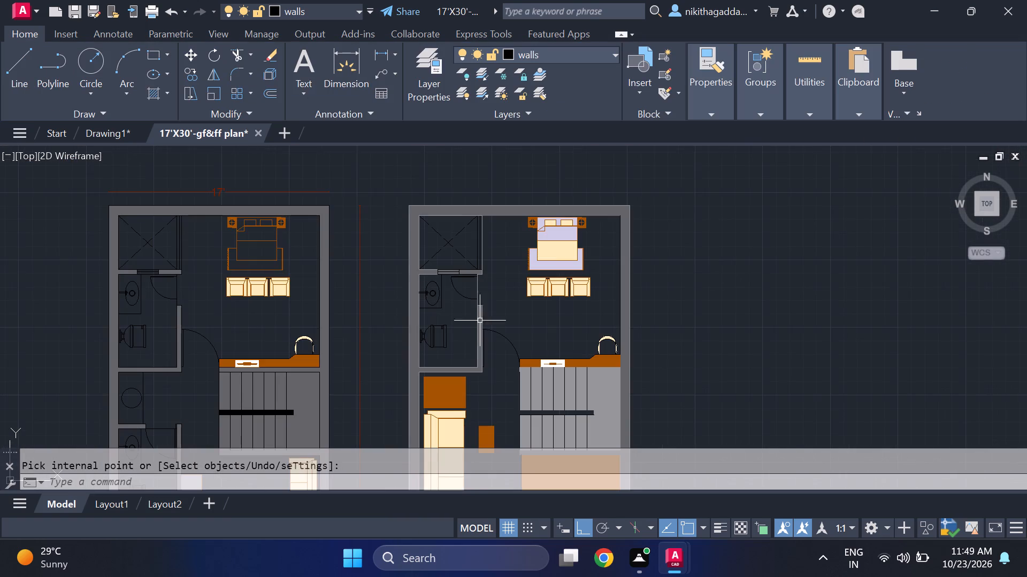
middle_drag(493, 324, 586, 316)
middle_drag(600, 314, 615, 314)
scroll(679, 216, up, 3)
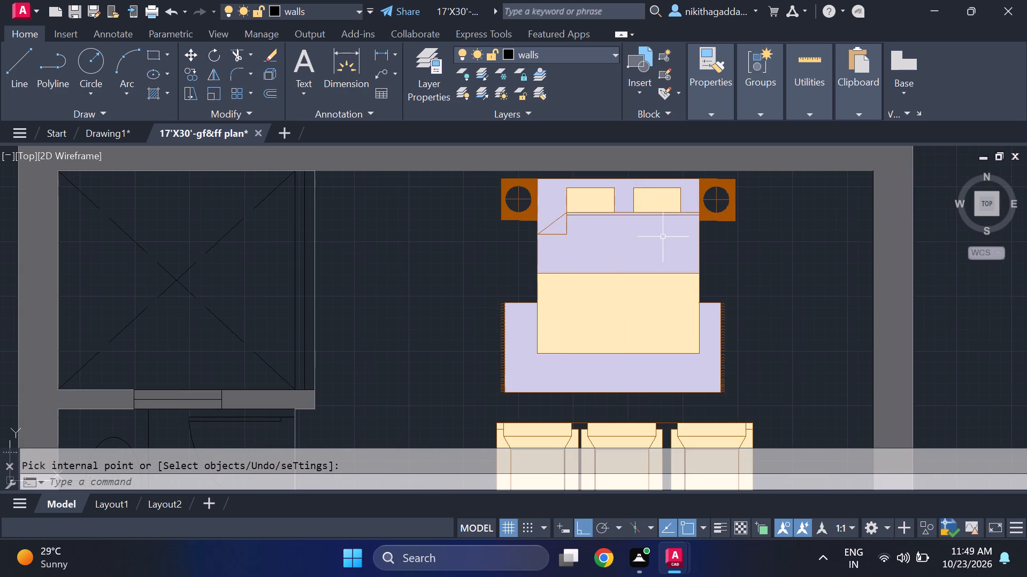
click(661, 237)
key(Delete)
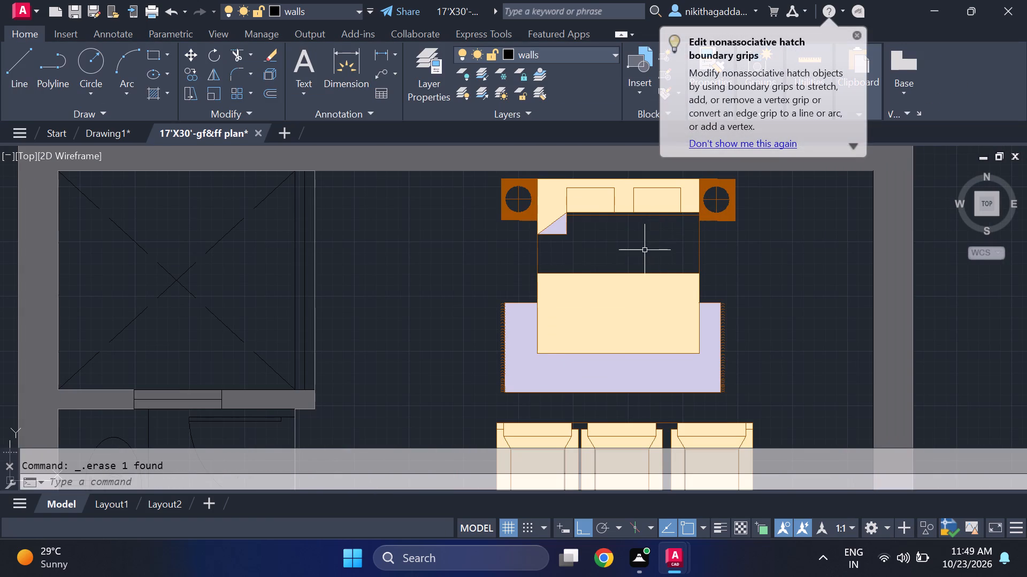
Hatch the ground-floor bed's folded blanket corner and the rug around its foot with a solid fill in colour 206,204,230.
scroll(643, 251, up, 2)
scroll(535, 259, down, 4)
scroll(532, 303, down, 2)
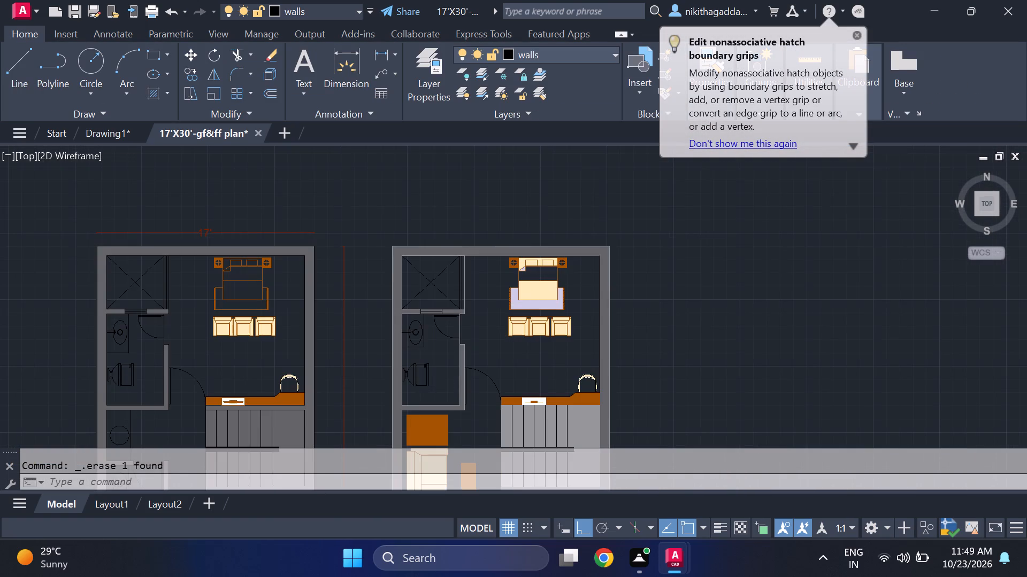
scroll(512, 330, up, 1)
middle_drag(512, 330, 624, 337)
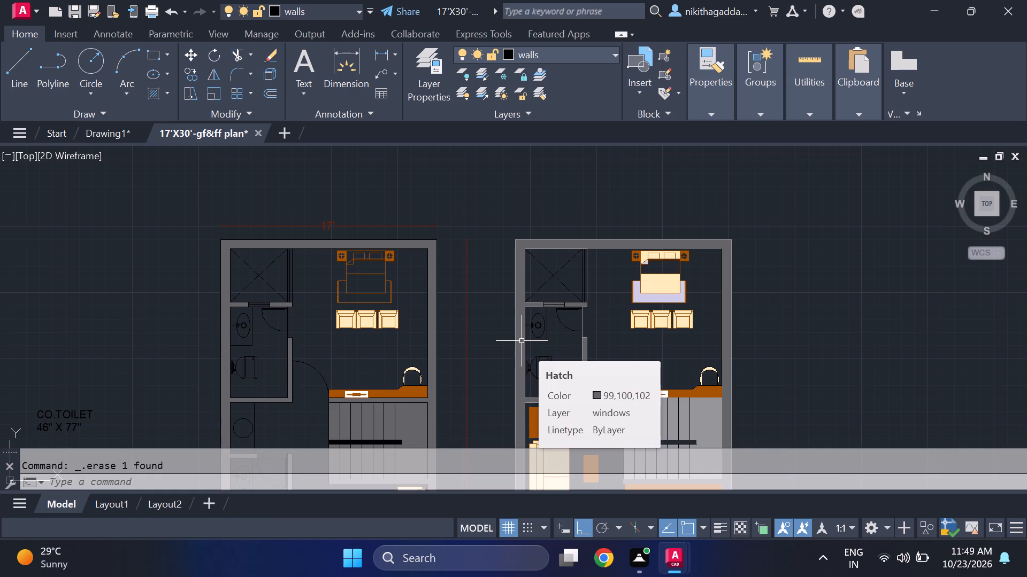
text(HATCH)
key(Return)
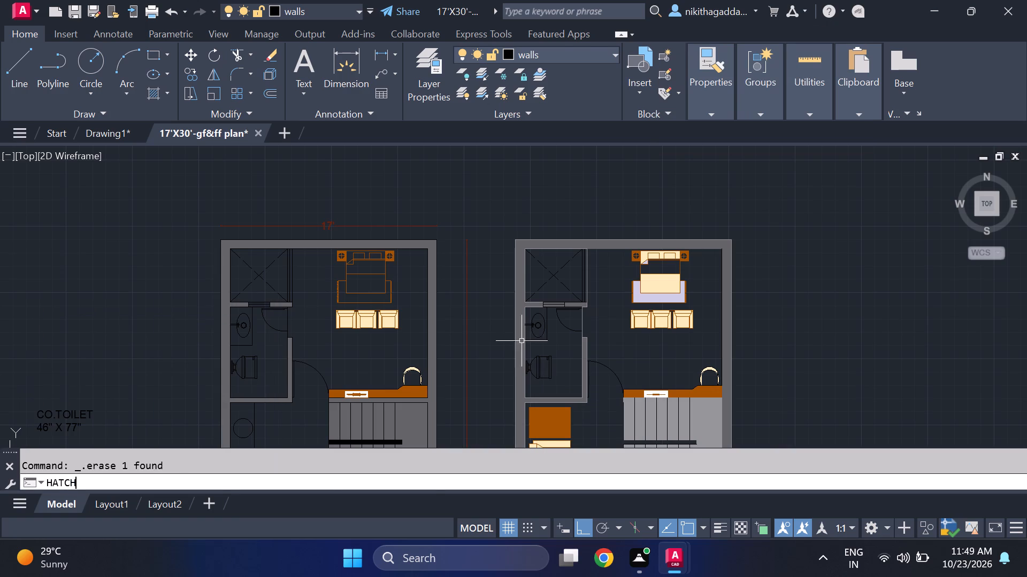
scroll(365, 260, up, 3)
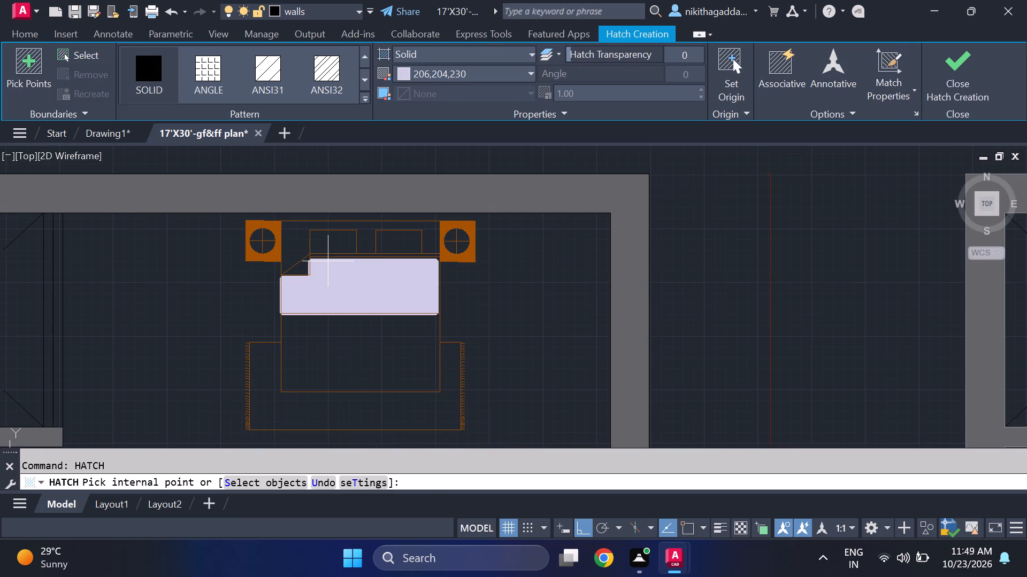
click(294, 270)
scroll(328, 323, down, 2)
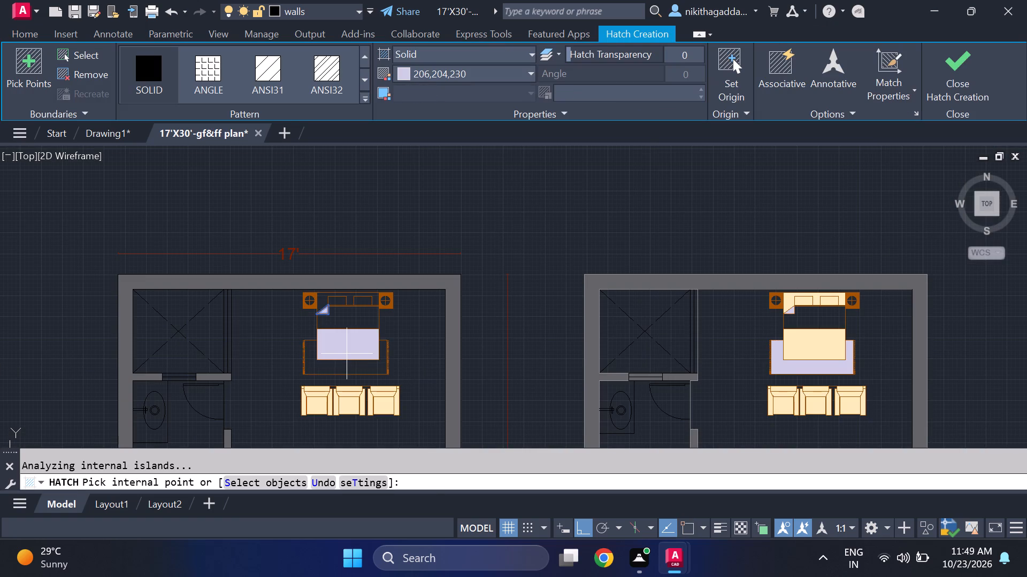
click(342, 376)
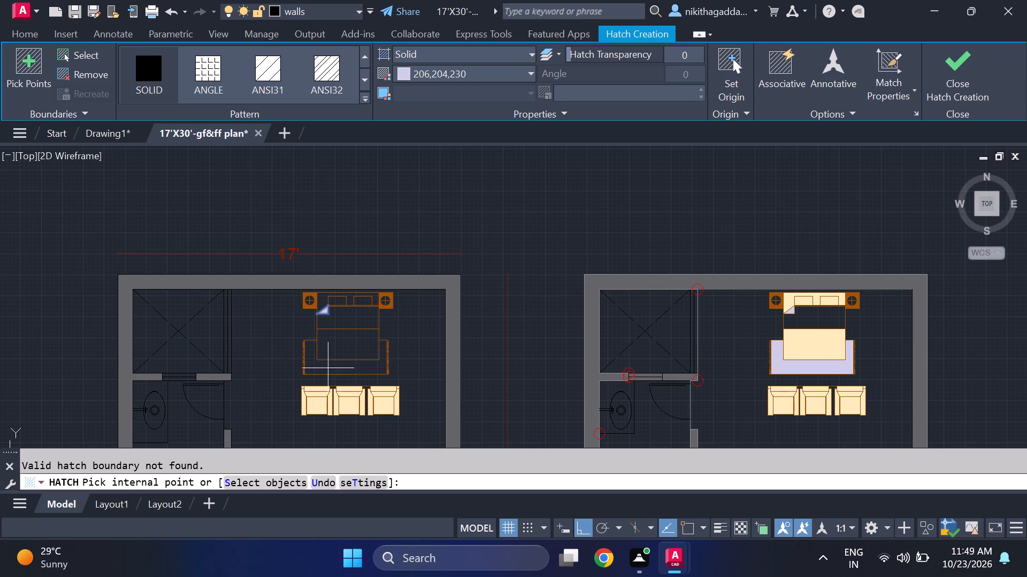
click(328, 368)
Hatch the folded blanket corner and foot rug of the first-floor bed facing the TV unit with solid 206,204,230.
scroll(641, 289, down, 3)
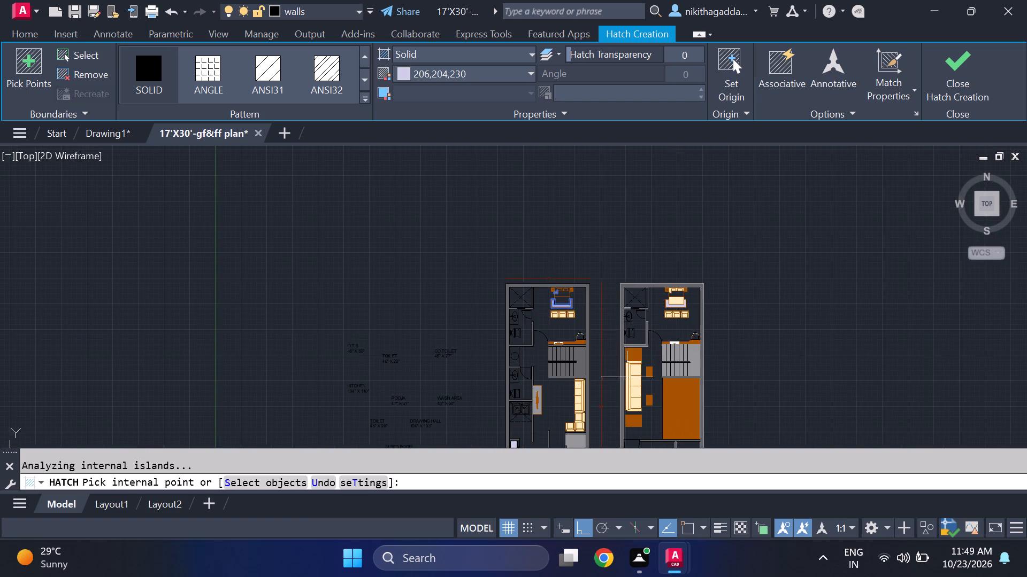
middle_drag(622, 375, 499, 244)
scroll(517, 369, up, 1)
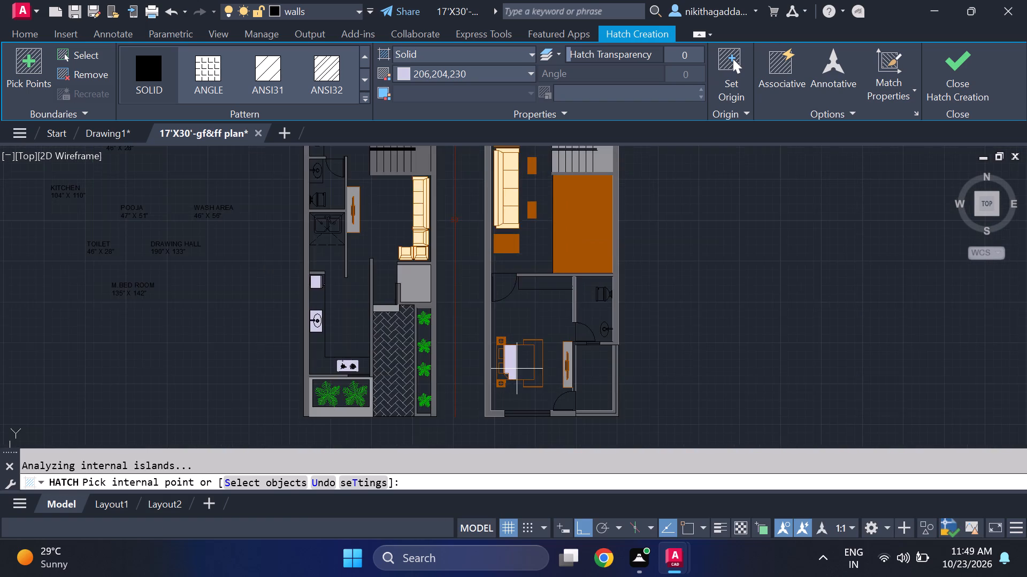
scroll(510, 361, up, 3)
middle_drag(497, 394, 454, 309)
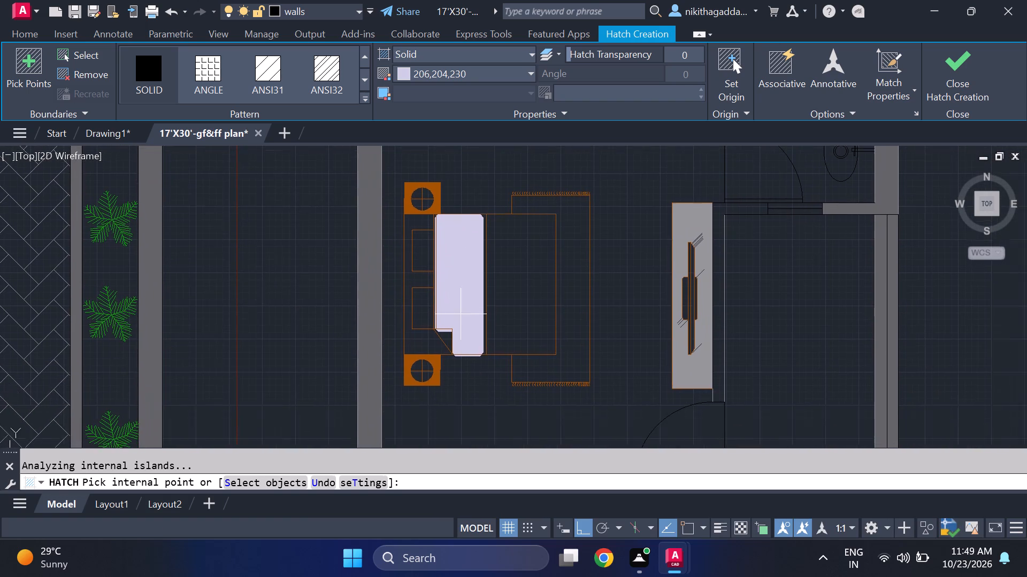
click(443, 338)
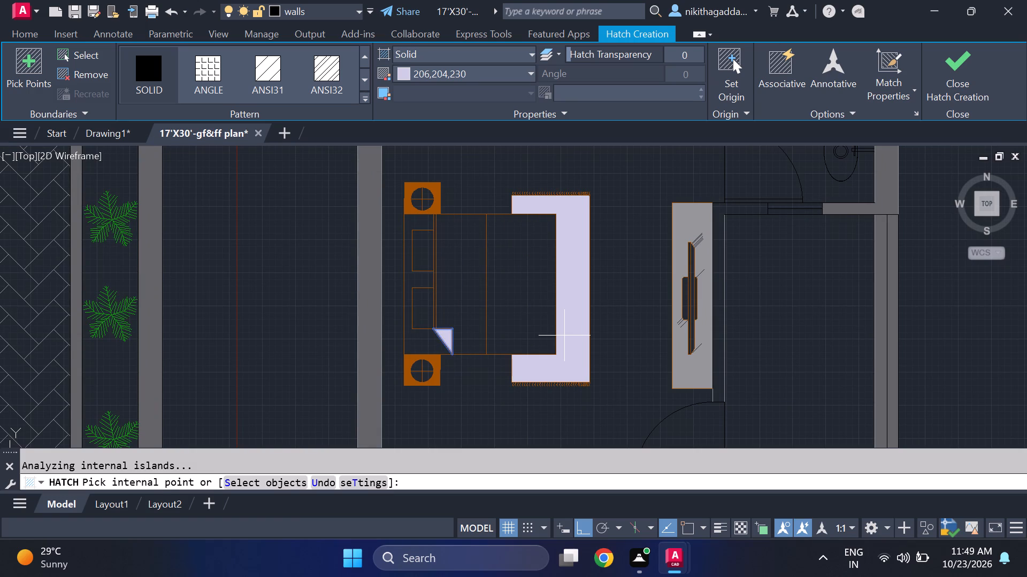
scroll(564, 334, down, 4)
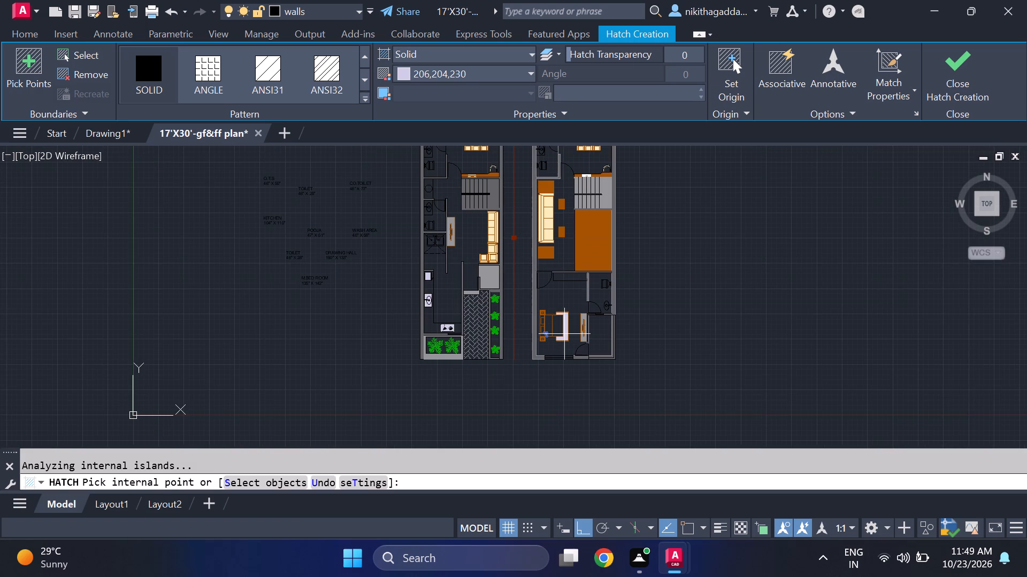
middle_drag(564, 334, 560, 401)
scroll(558, 397, up, 4)
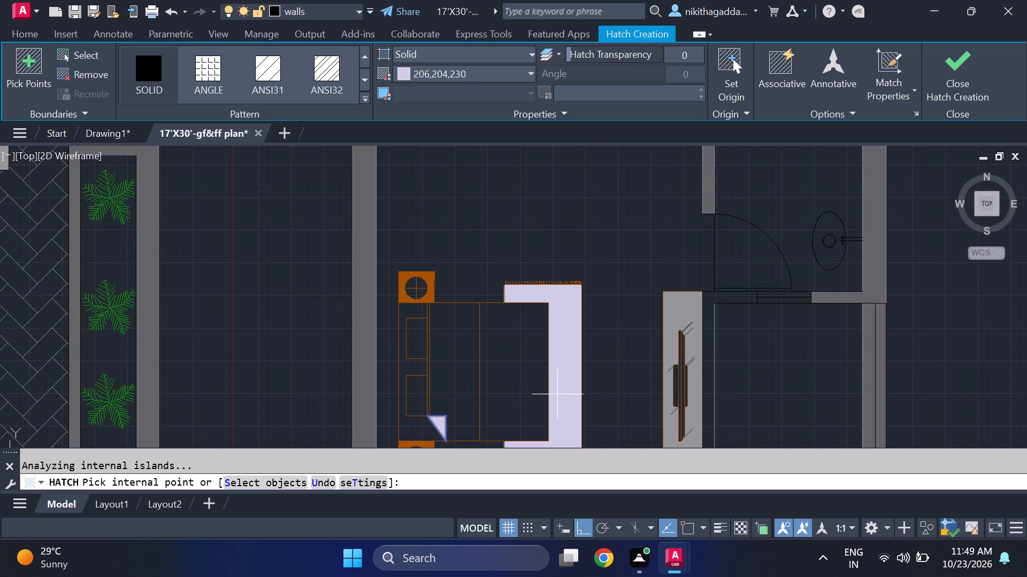
click(557, 394)
drag(956, 82, 950, 90)
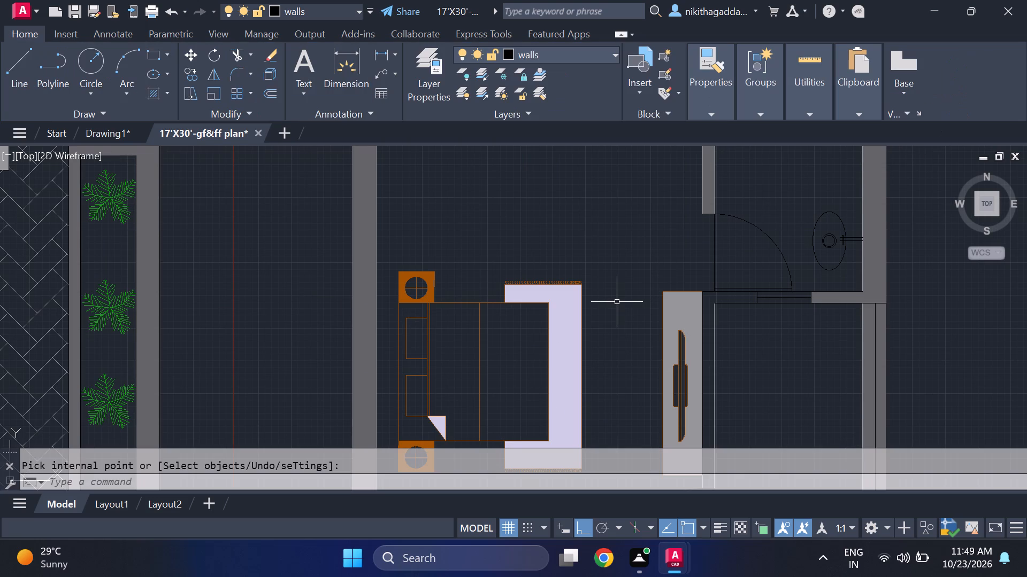
Hatch the lower blanket and pillow surround of the first-floor bed facing the TV unit with solid 254,234,185.
text(HATCH)
key(Return)
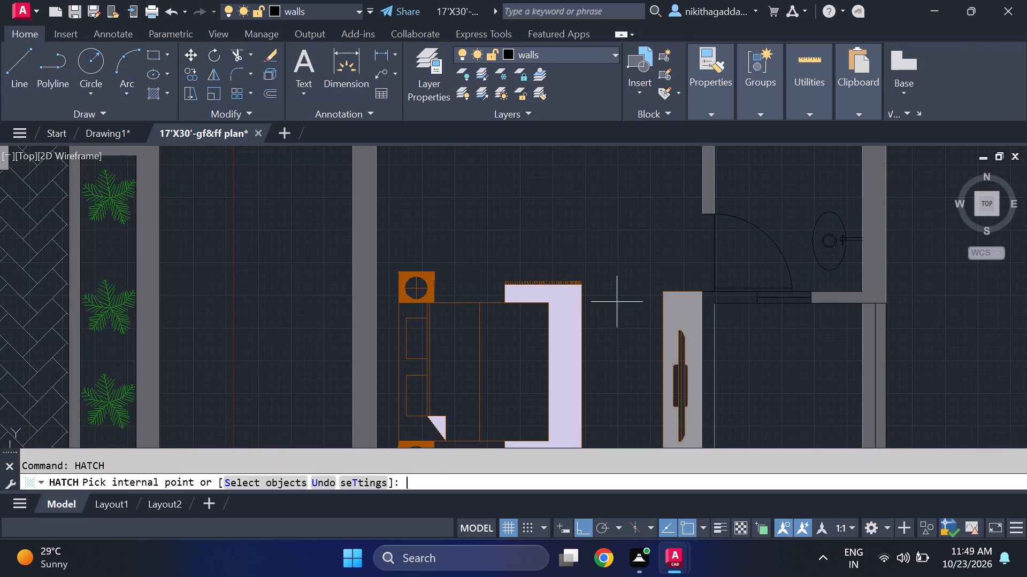
click(509, 75)
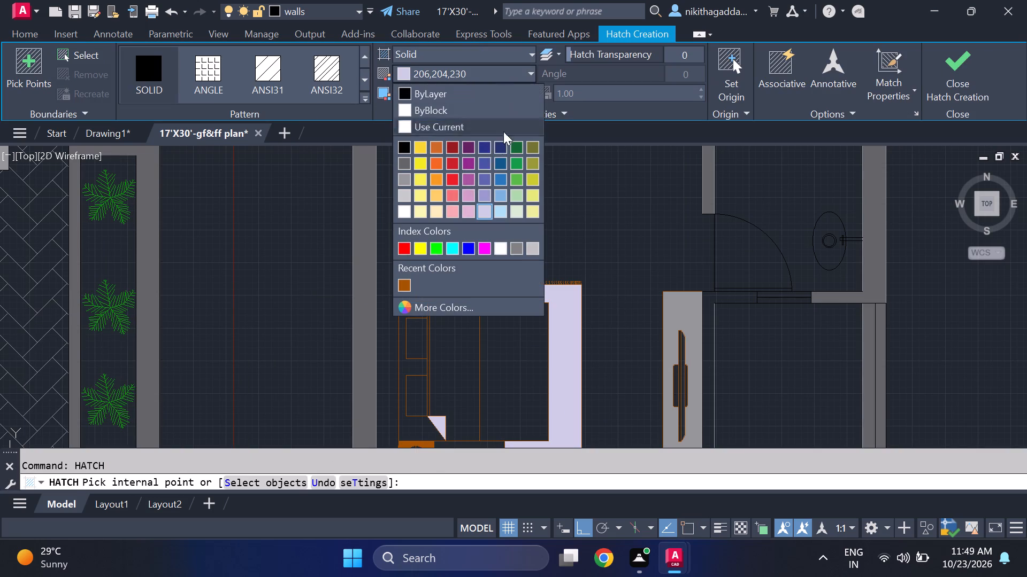
click(434, 211)
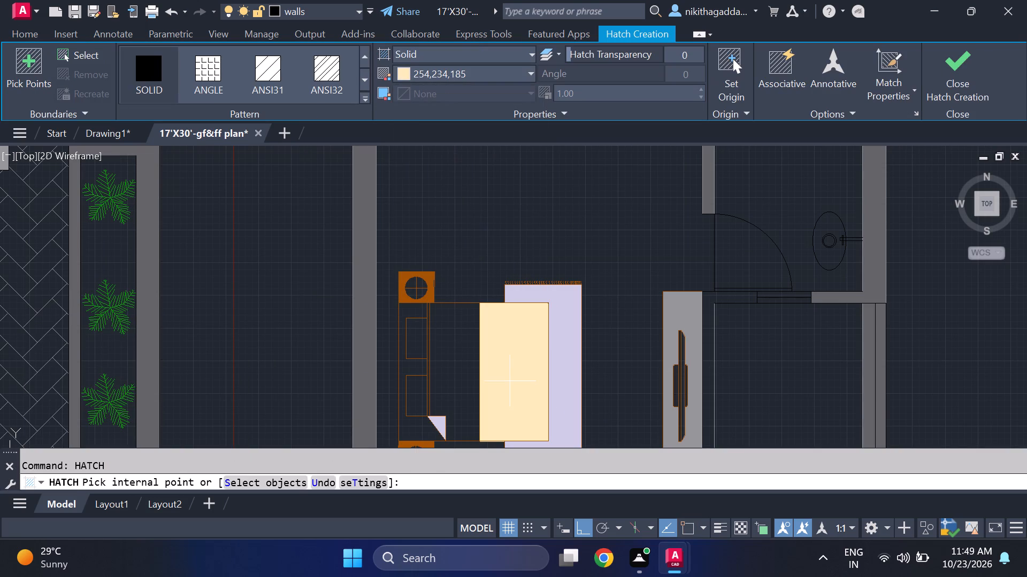
click(510, 381)
click(409, 432)
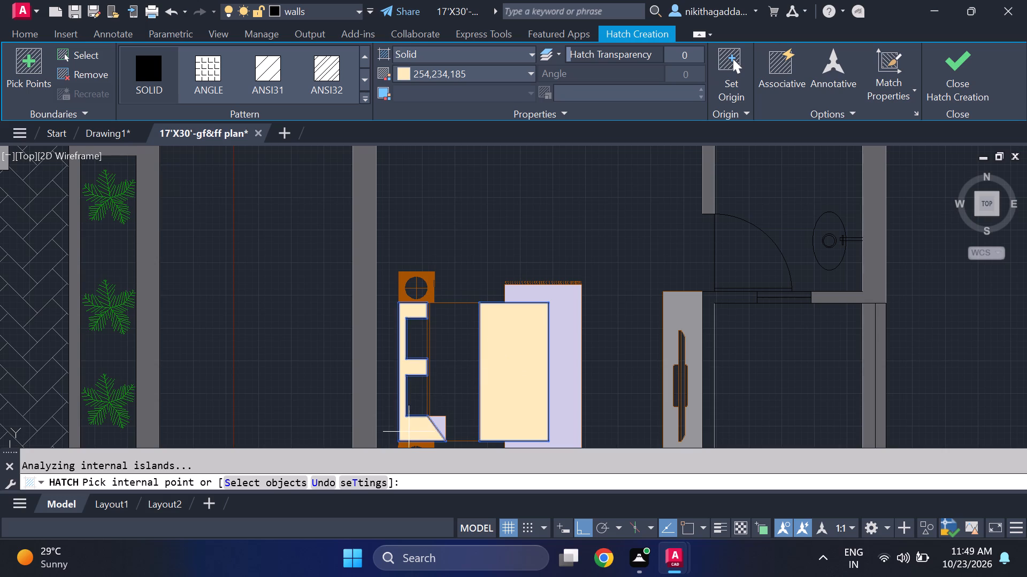
Hatch the ground-floor bed's lower blanket, pillow surround and two pillows with a solid fill in colour 254,234,185.
scroll(481, 340, down, 3)
middle_drag(484, 295, 508, 425)
middle_drag(412, 268, 437, 424)
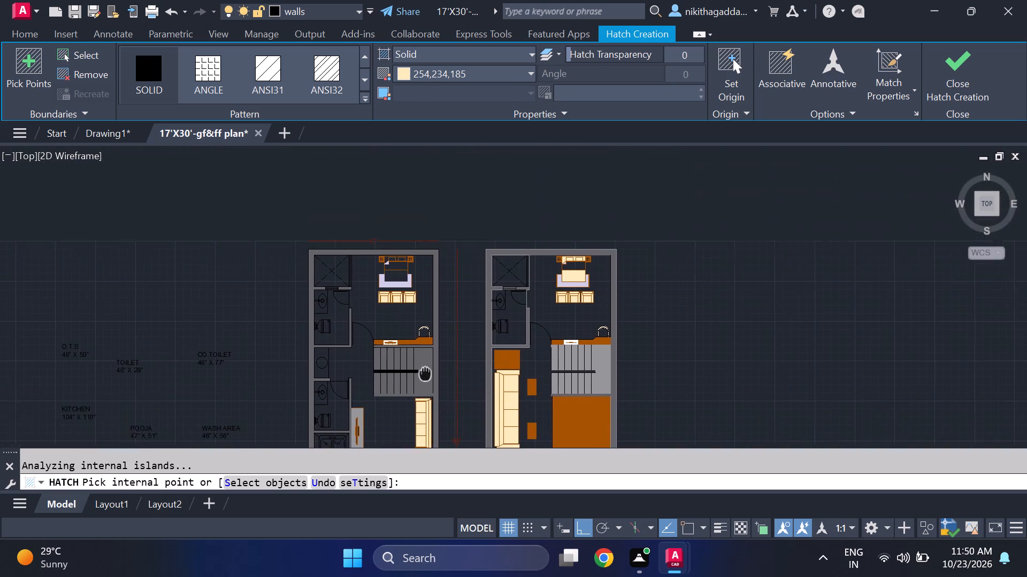
middle_drag(437, 424, 437, 425)
scroll(400, 313, up, 4)
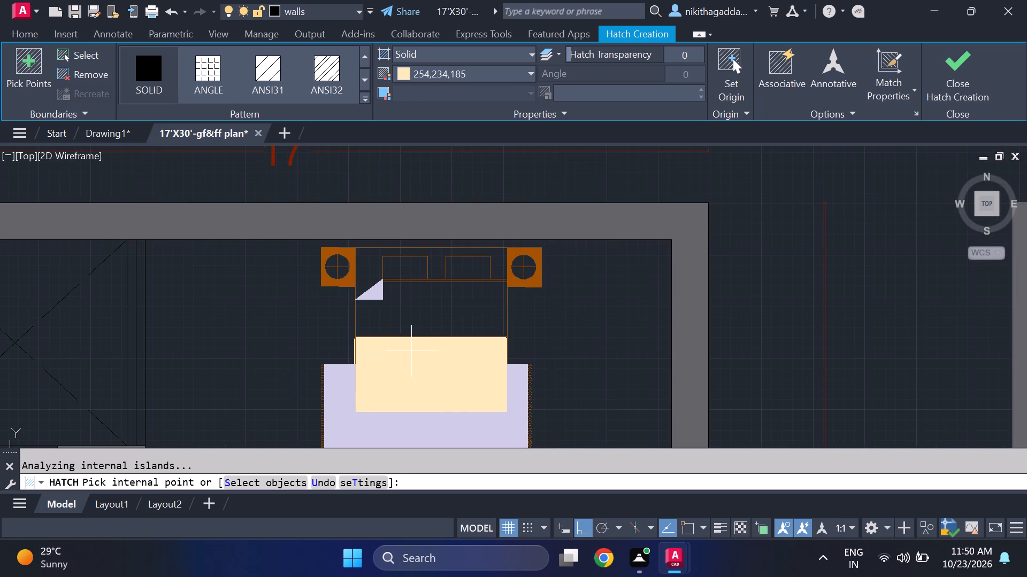
click(411, 356)
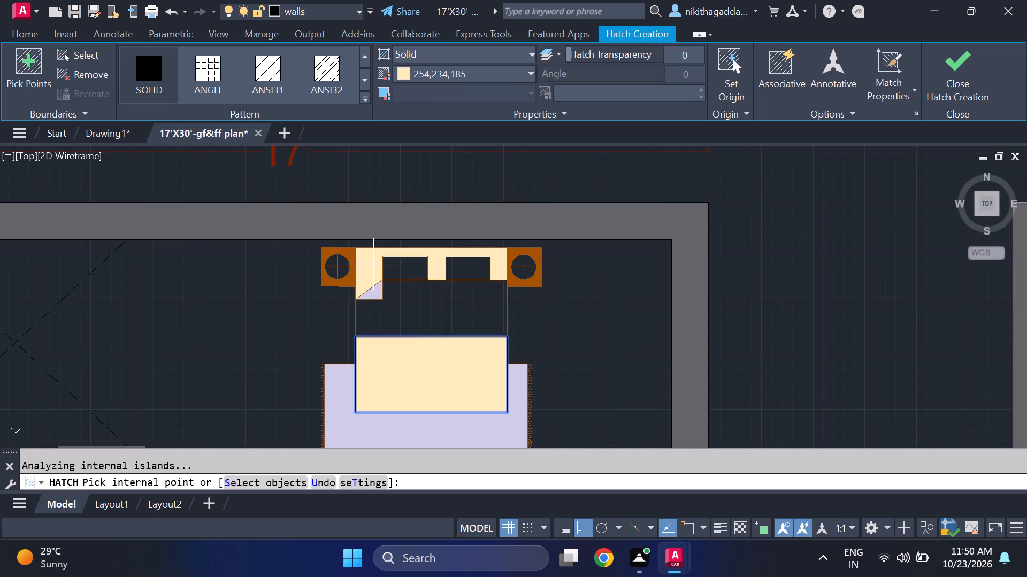
click(373, 264)
scroll(511, 386, down, 3)
middle_drag(623, 442, 369, 378)
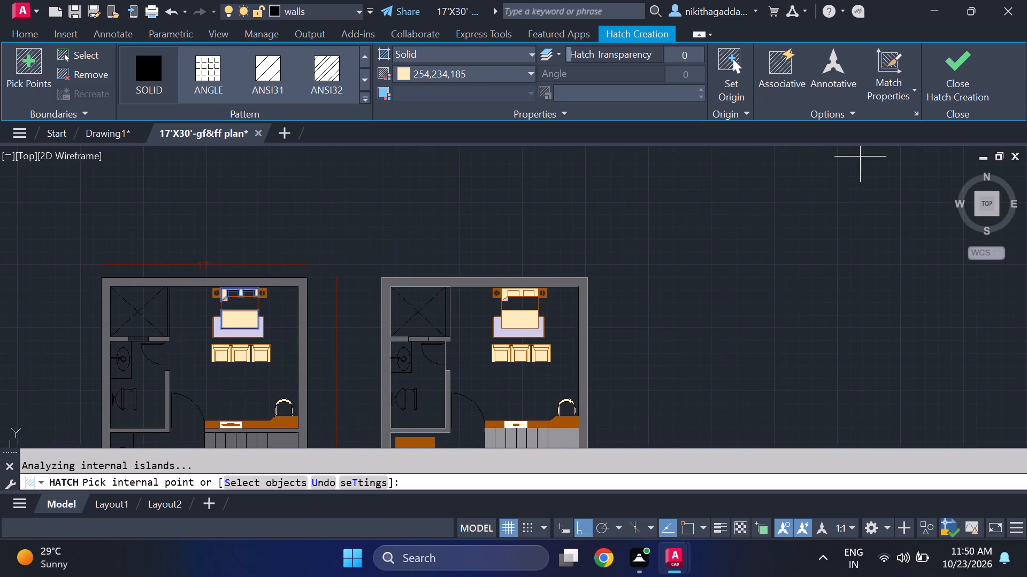
scroll(247, 283, up, 3)
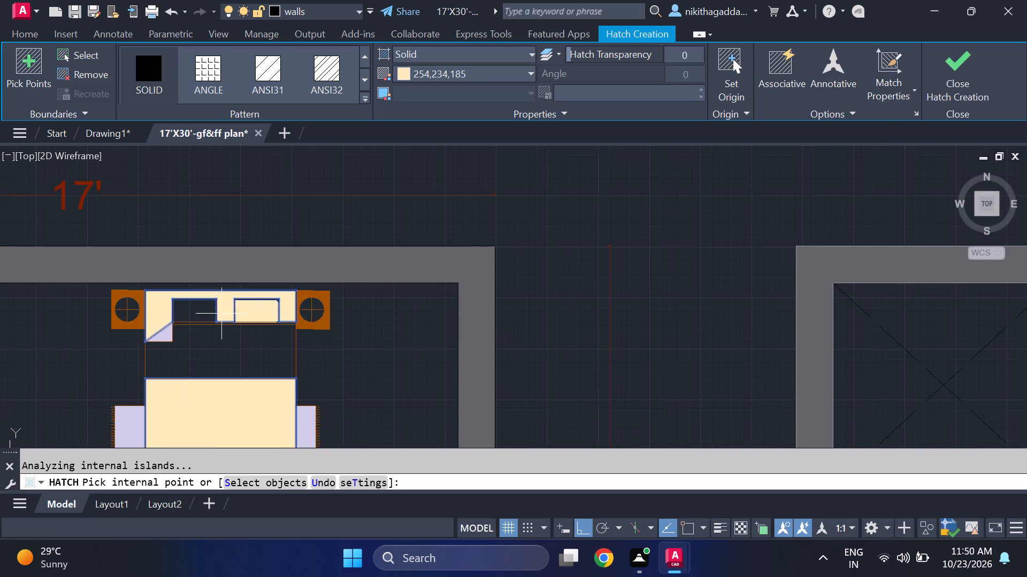
click(206, 311)
click(243, 313)
Hatch the two pillows of the first-floor bed facing the TV unit with a solid fill in colour 254,234,185.
scroll(555, 265, down, 4)
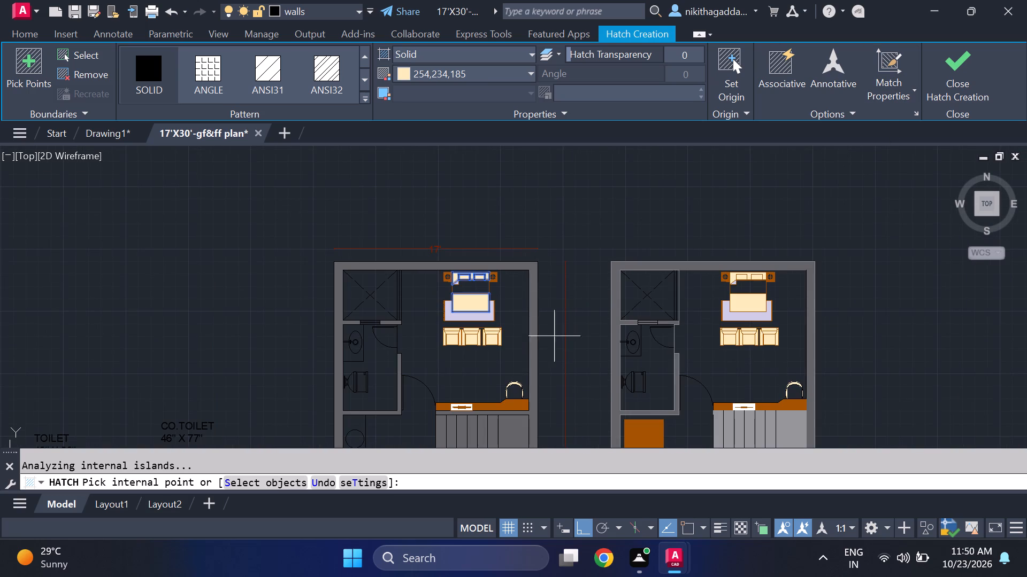
middle_drag(243, 142, 235, 135)
scroll(303, 210, down, 3)
middle_drag(377, 343, 259, 218)
scroll(259, 221, up, 1)
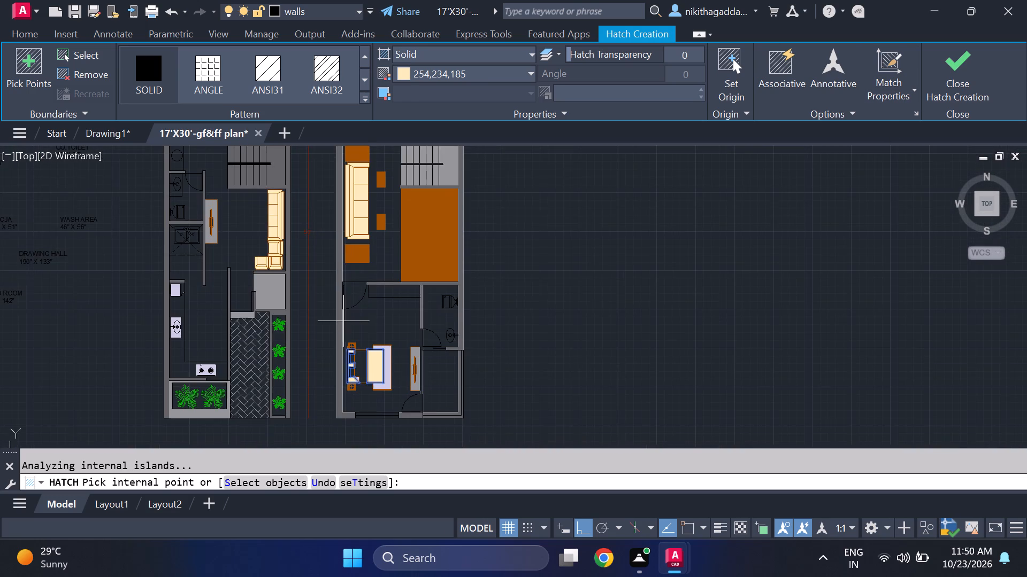
scroll(350, 367, up, 3)
click(345, 358)
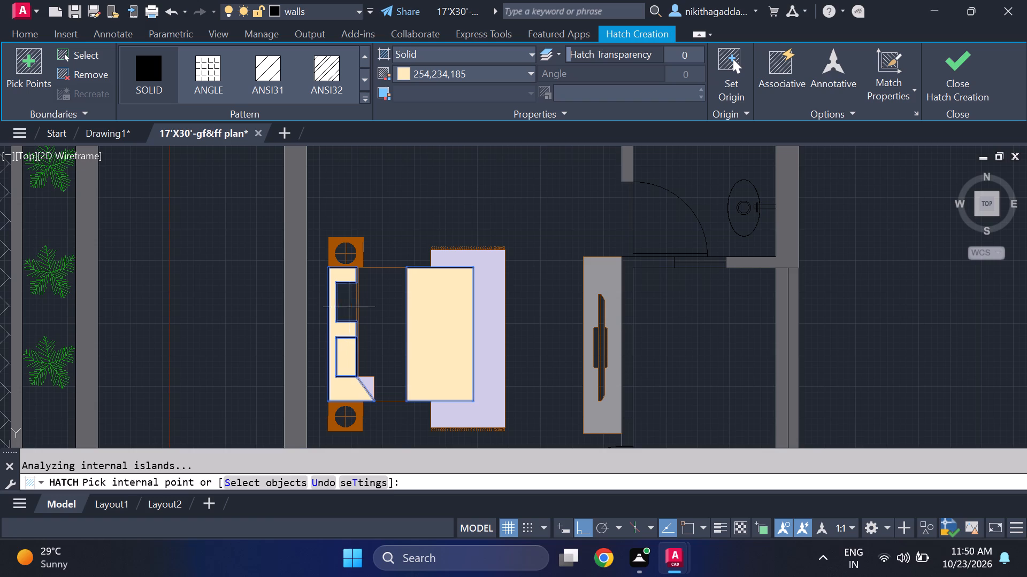
click(349, 307)
click(966, 53)
Examine the ground- and first-floor plans for furniture and fixtures that still need a fill.
scroll(579, 305, down, 4)
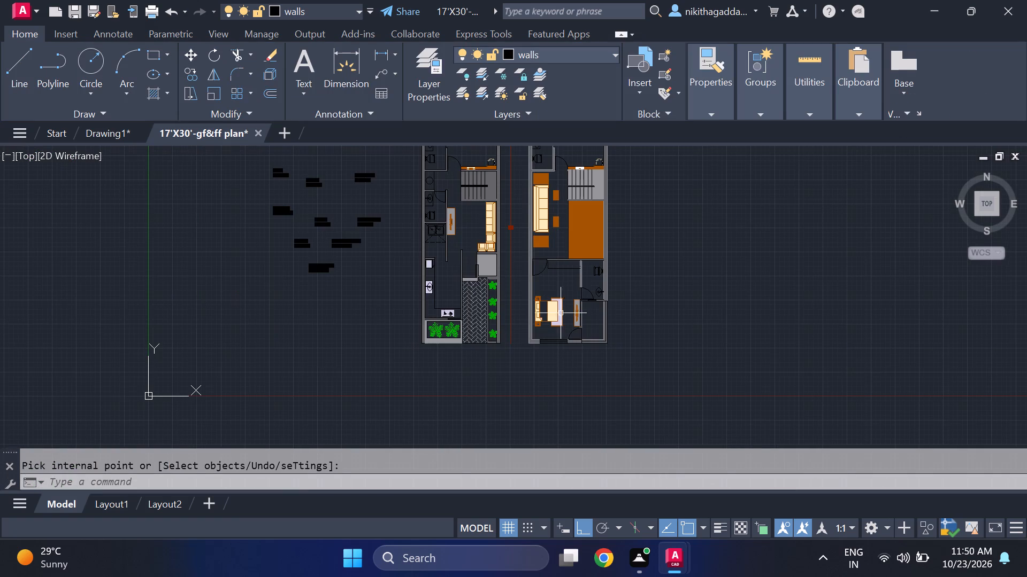
middle_drag(487, 253, 466, 354)
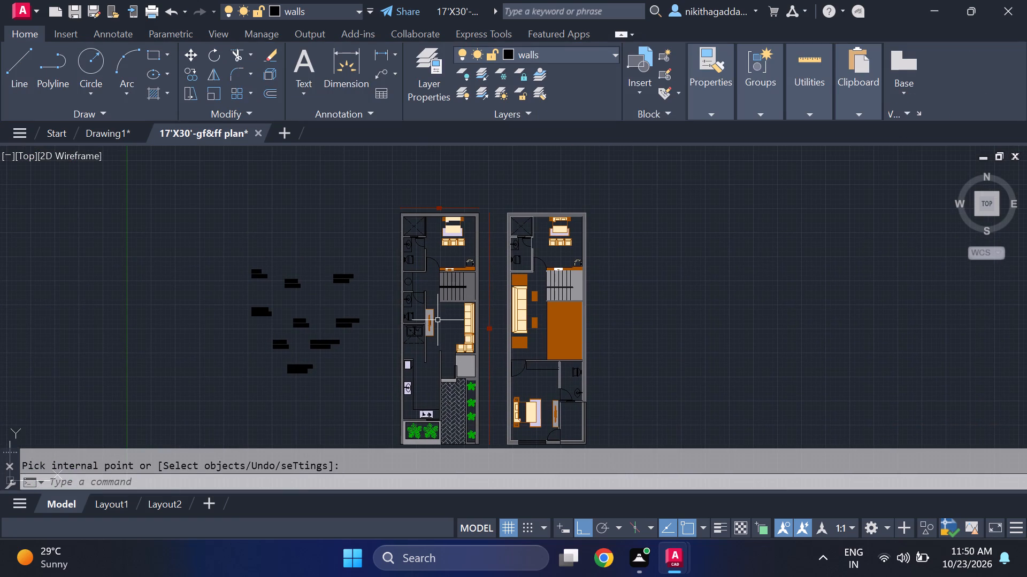
scroll(508, 292, up, 2)
middle_drag(509, 353, 502, 351)
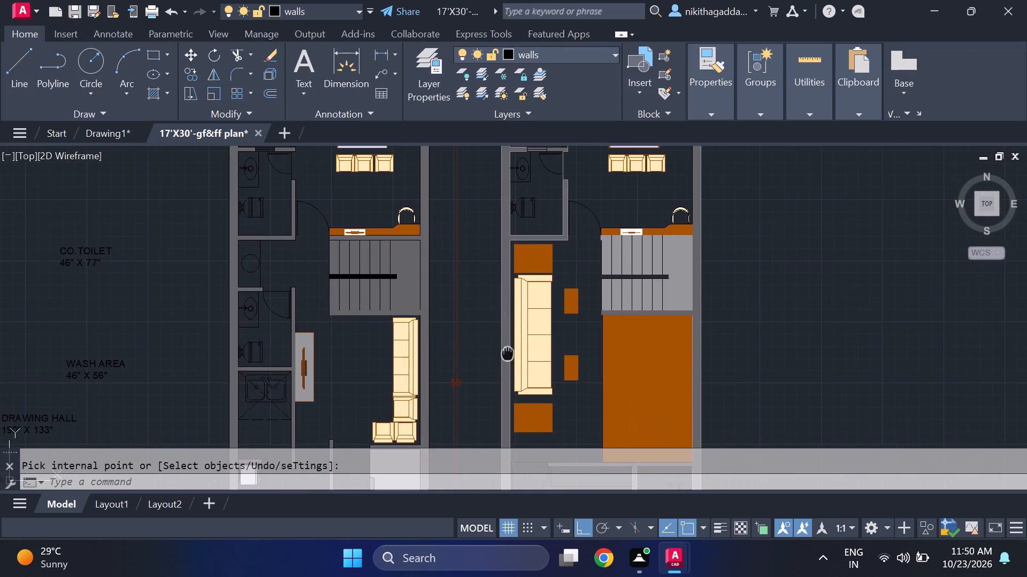
middle_drag(502, 351, 440, 307)
scroll(395, 277, down, 2)
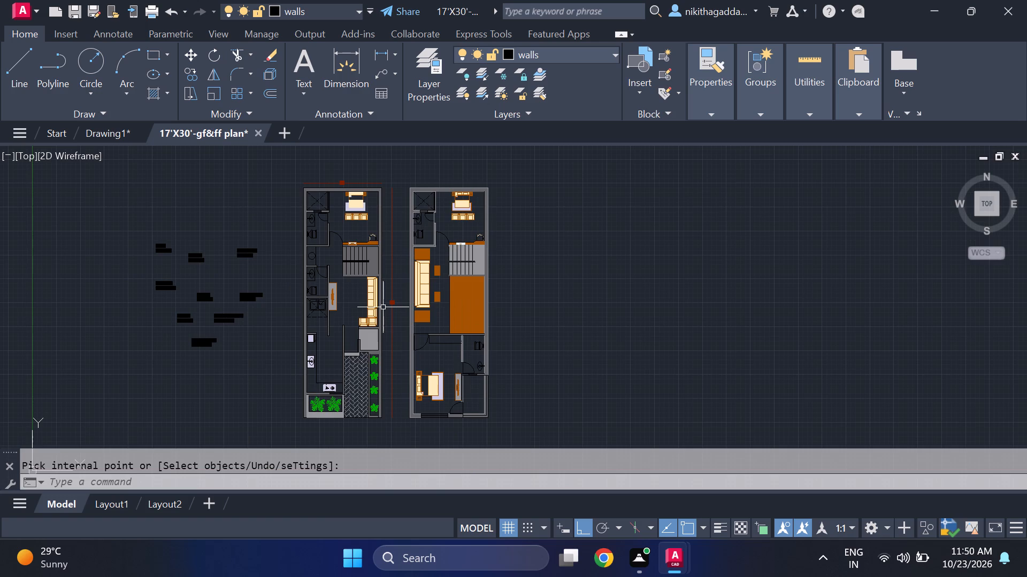
scroll(383, 307, up, 2)
middle_drag(258, 295, 174, 260)
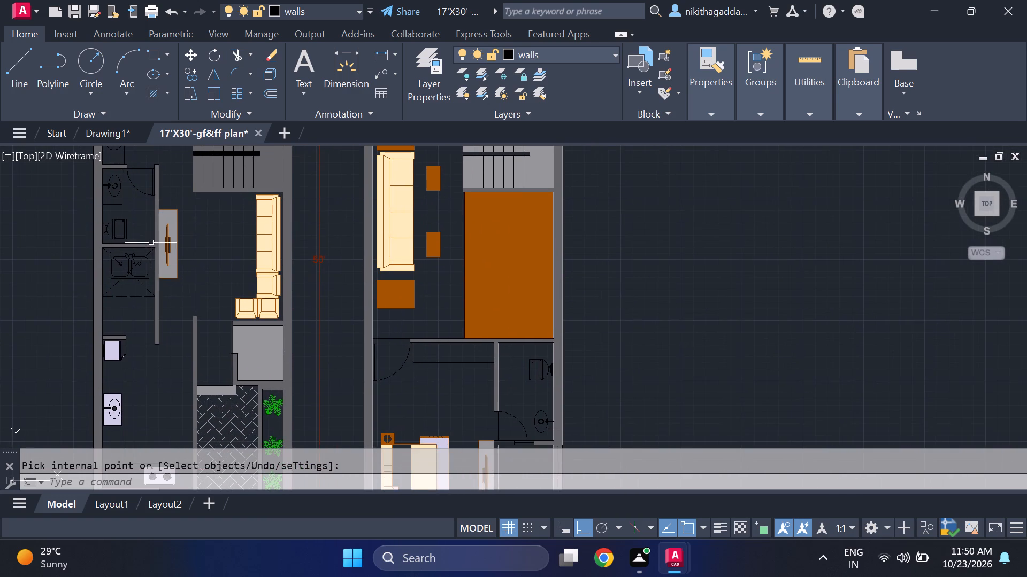
middle_drag(198, 327, 187, 312)
scroll(178, 263, down, 2)
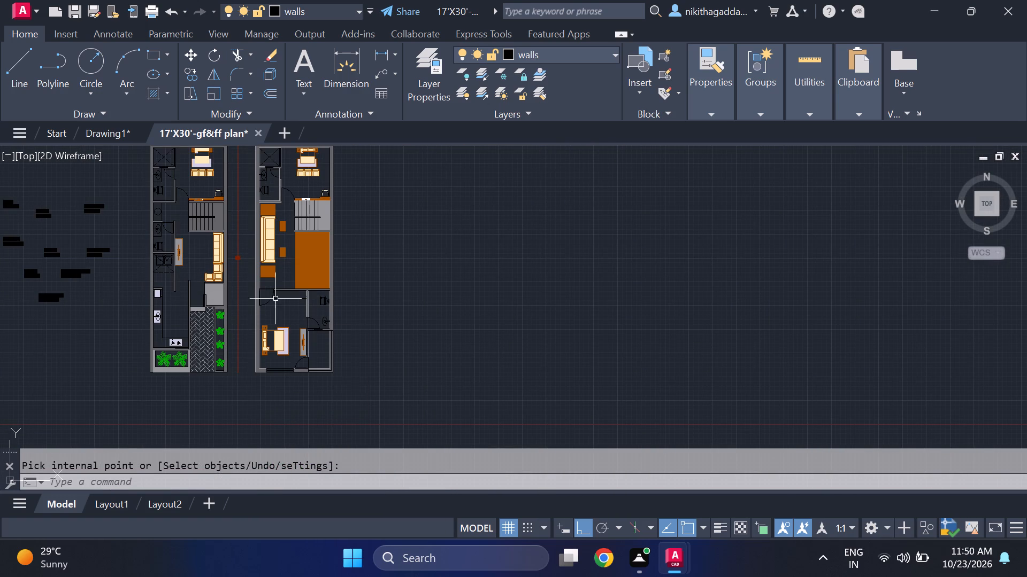
middle_drag(269, 253, 294, 332)
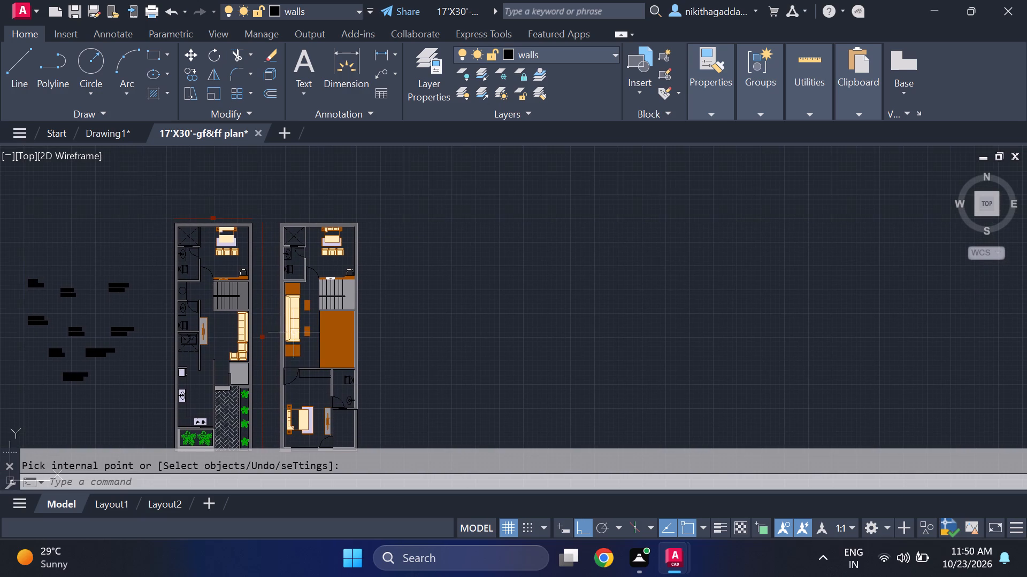
Hatch the long rectangular unit along the first-floor bedroom wall, beside the door, with a solid fill in colour 254,234,185.
scroll(303, 400, up, 2)
middle_drag(294, 343, 300, 368)
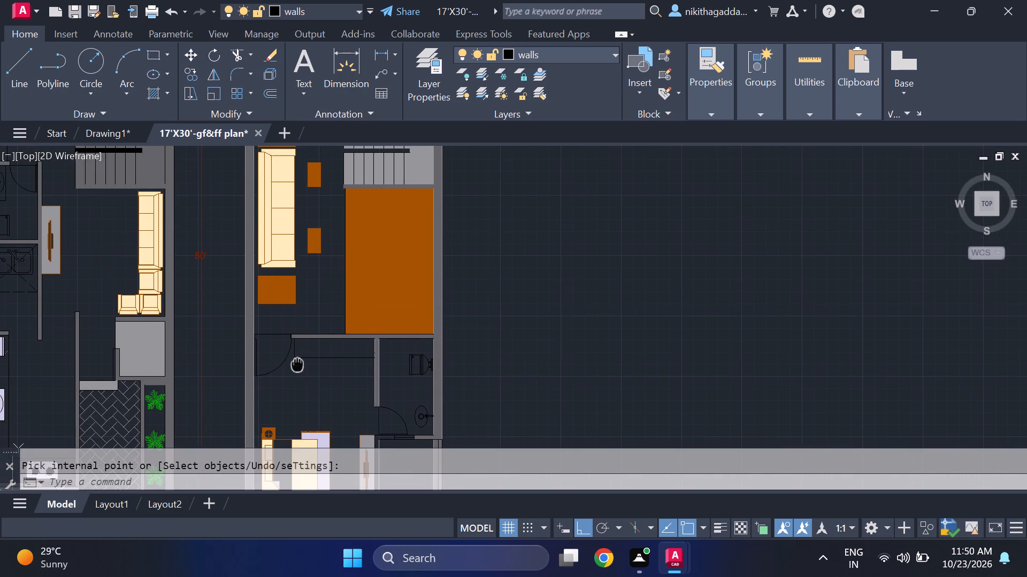
middle_drag(300, 368, 300, 367)
scroll(300, 350, up, 2)
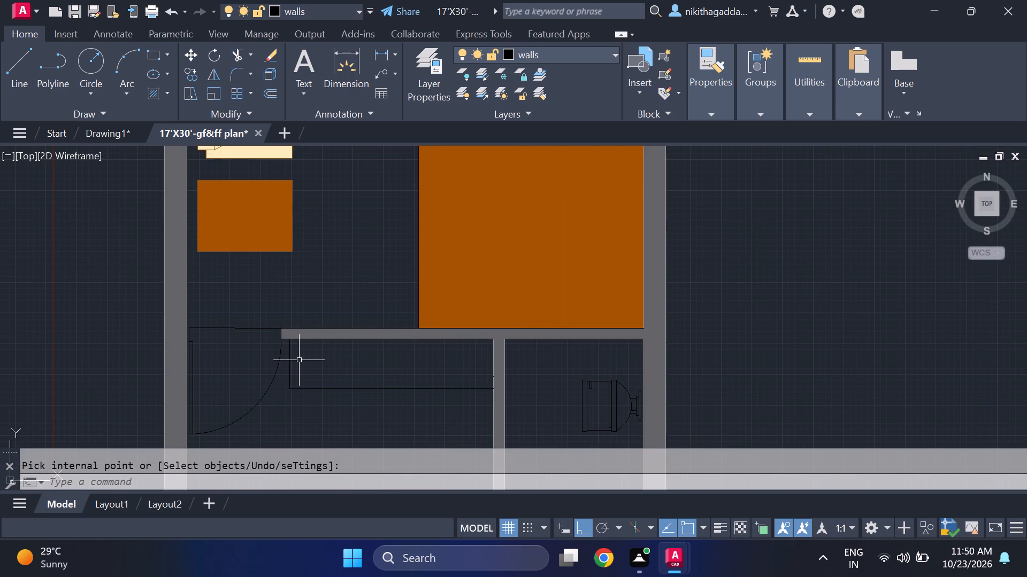
key(h)
scroll(299, 362, up, 1)
text(ATCH)
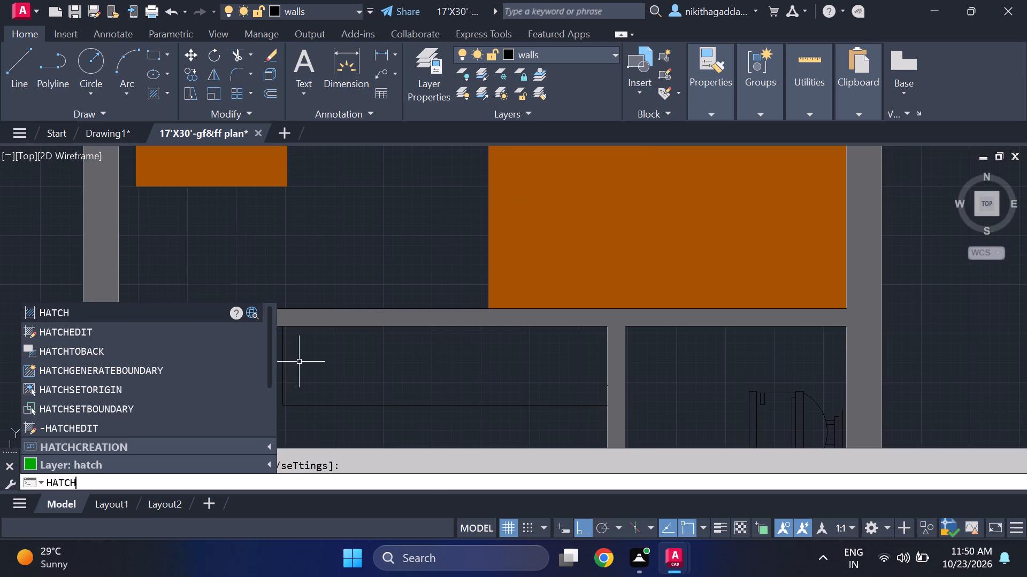
key(Return)
click(306, 367)
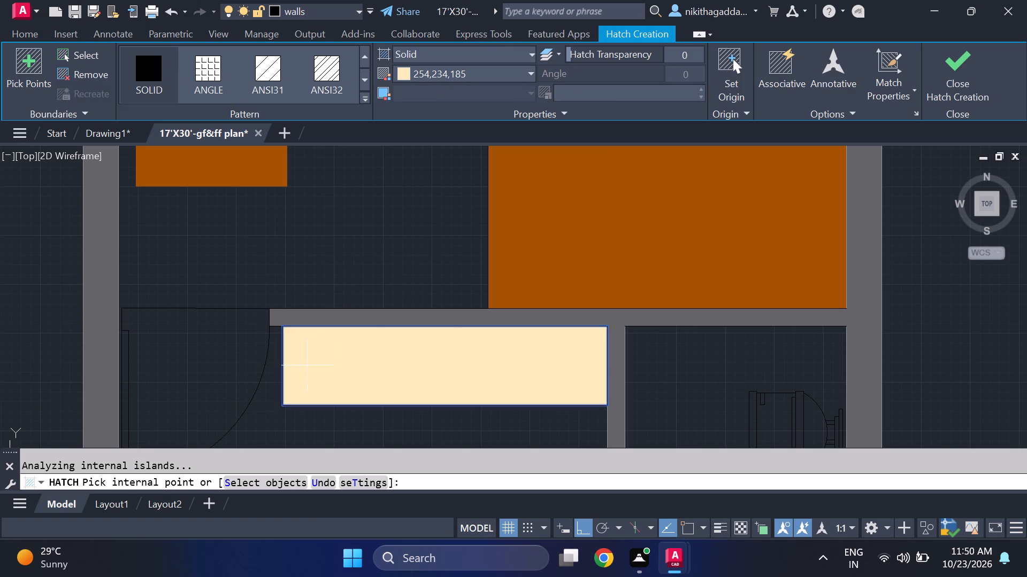
scroll(370, 312, down, 4)
middle_drag(530, 305, 550, 380)
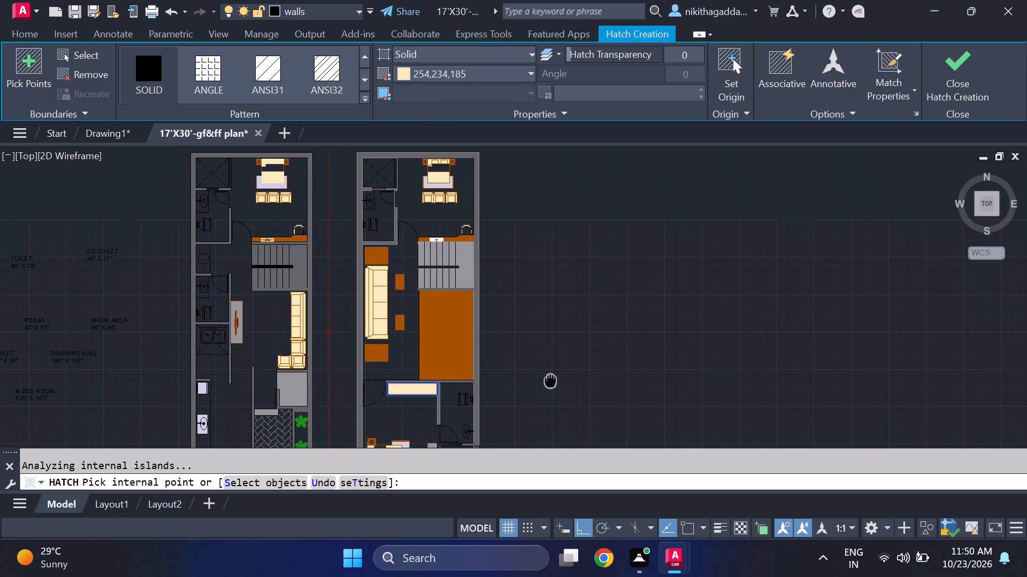
middle_drag(550, 380, 552, 385)
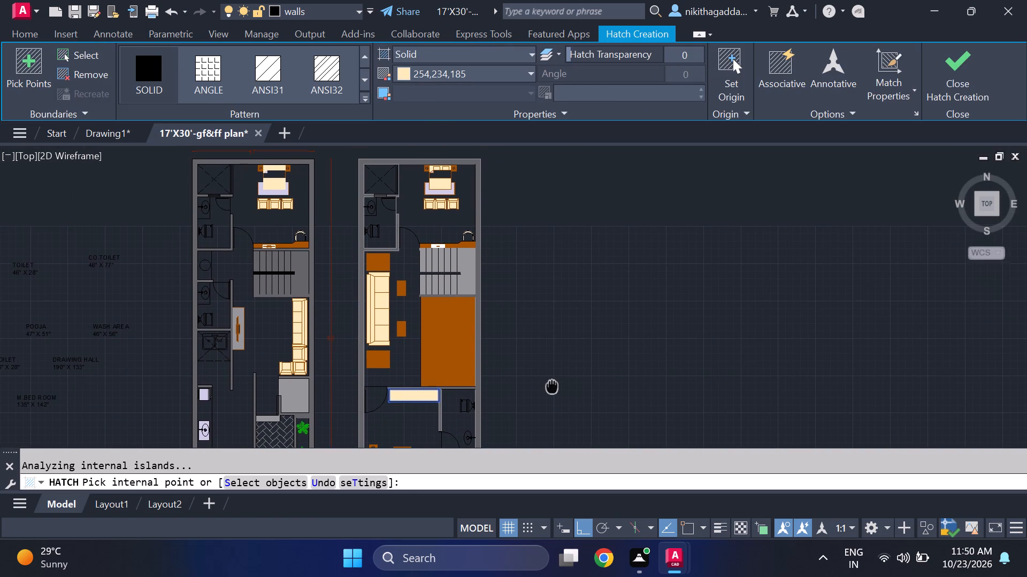
middle_drag(552, 385, 556, 415)
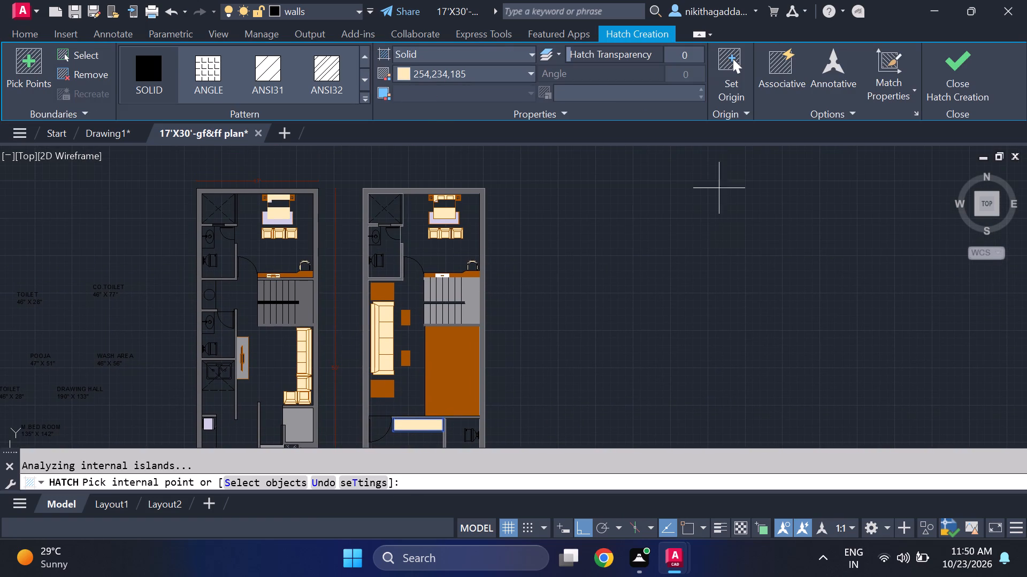
drag(948, 64, 944, 70)
Copy the O.T.S 46" X 50" label into the crossed open shaft in the ground-floor plan's upper-left corner, with Ortho off.
middle_drag(371, 371, 359, 364)
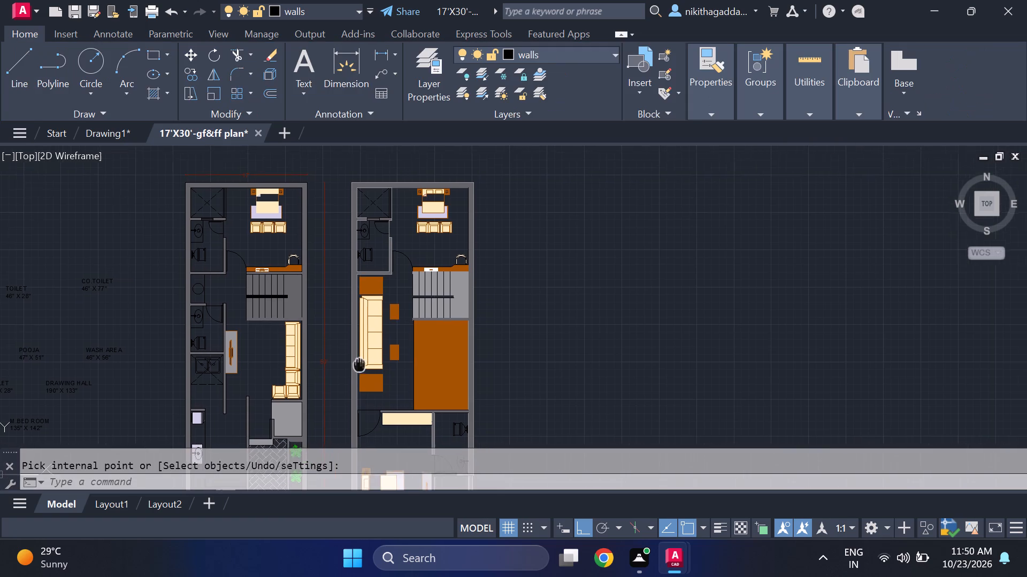
middle_drag(359, 364, 345, 358)
middle_drag(321, 347, 328, 376)
middle_click(329, 381)
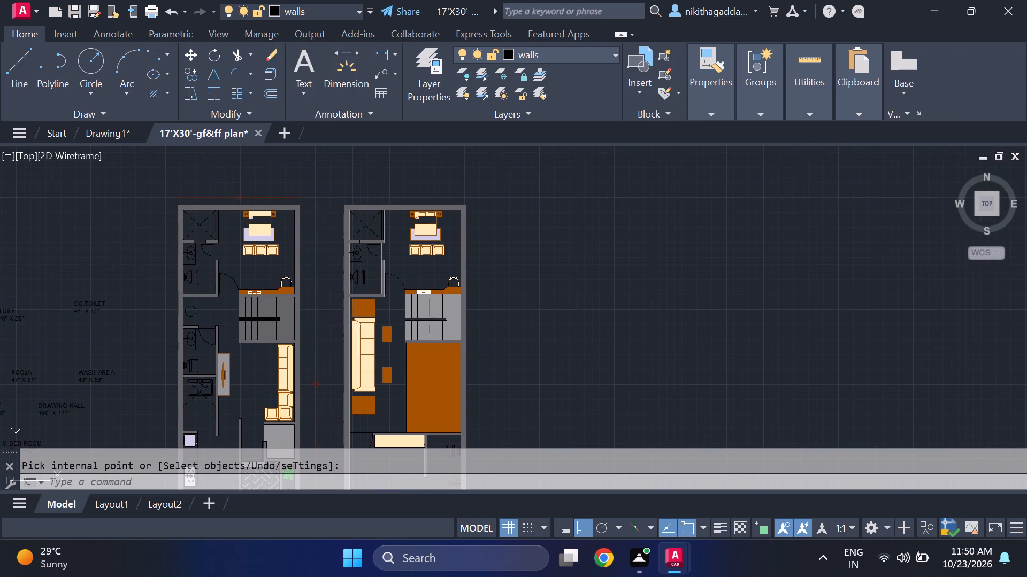
middle_drag(363, 332, 511, 328)
middle_drag(545, 279, 548, 268)
middle_drag(260, 337, 404, 278)
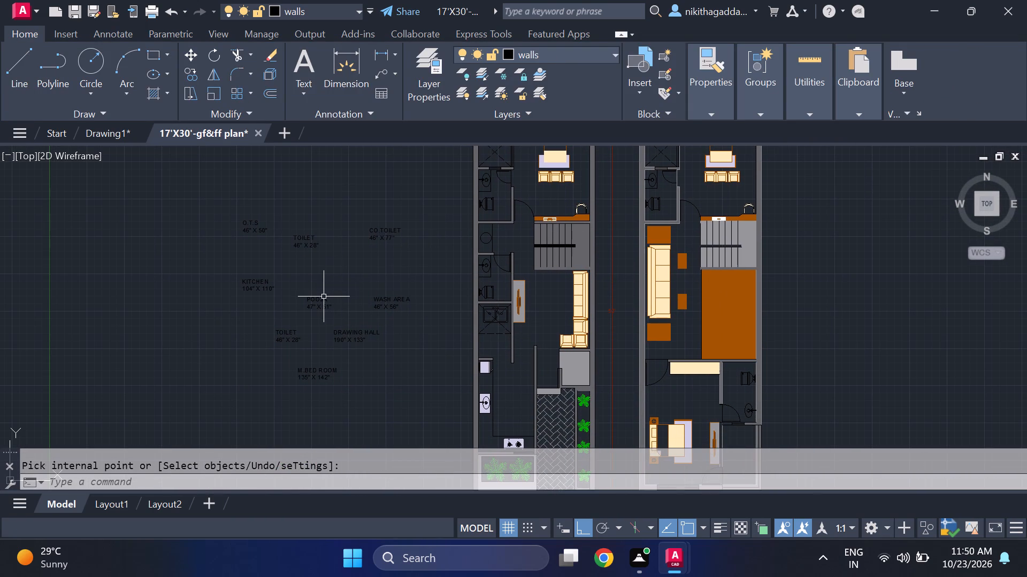
scroll(260, 238, up, 2)
drag(269, 180, 263, 189)
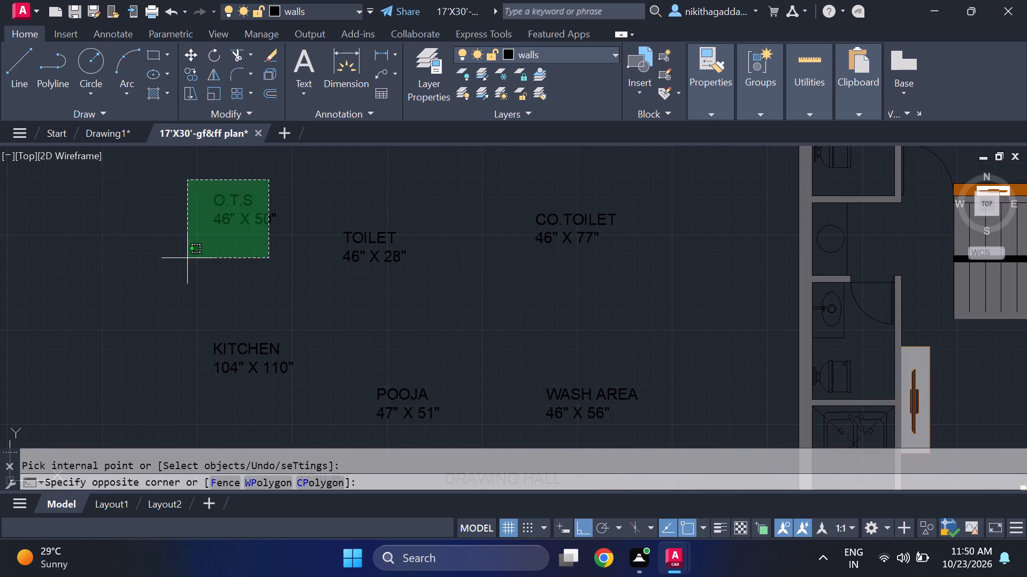
click(187, 258)
text(CO)
key(Return)
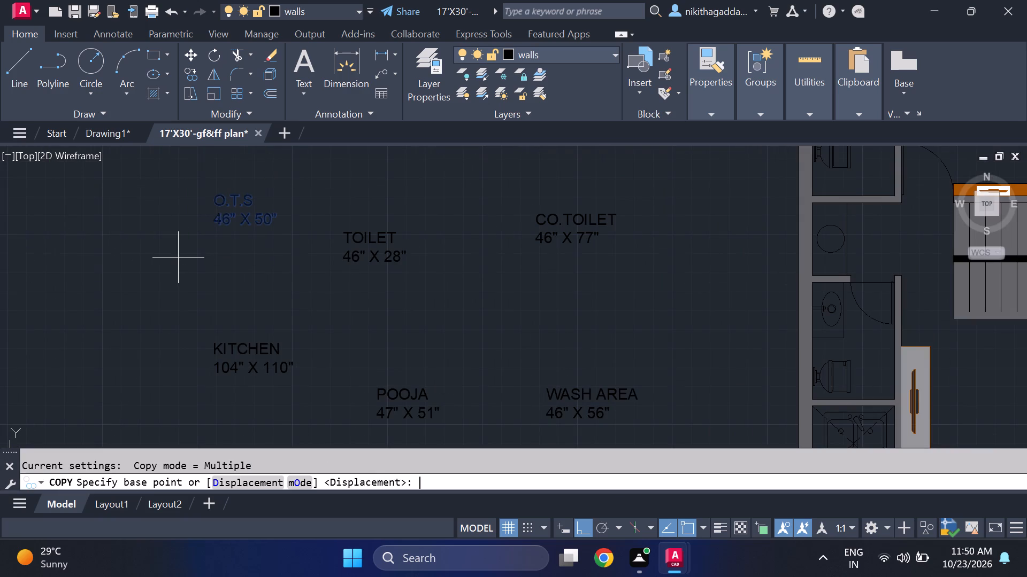
click(220, 223)
middle_drag(425, 301, 0, 459)
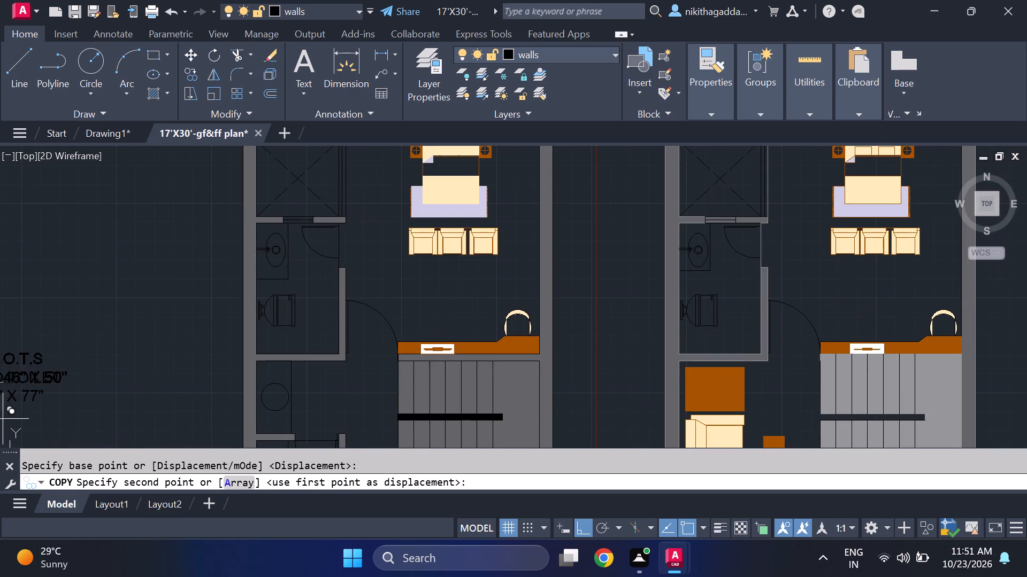
key(F8)
scroll(290, 381, down, 1)
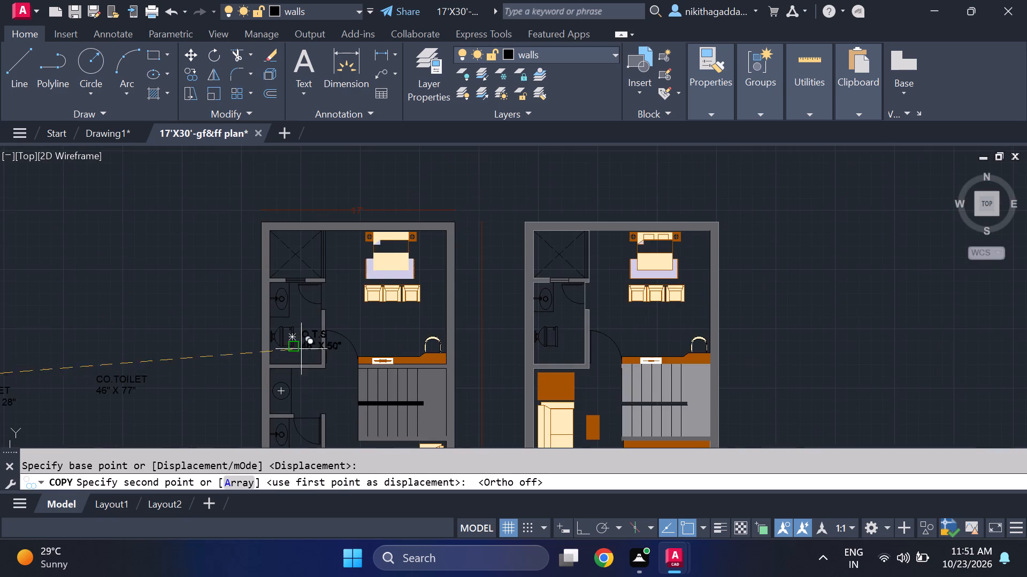
middle_drag(299, 323, 317, 363)
scroll(204, 184, up, 3)
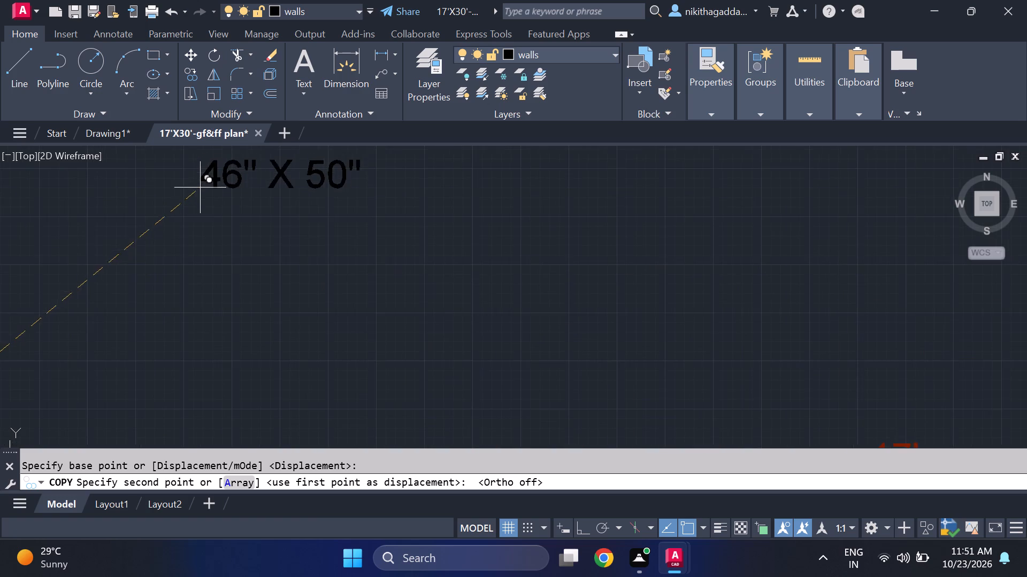
scroll(261, 299, down, 3)
scroll(349, 385, up, 4)
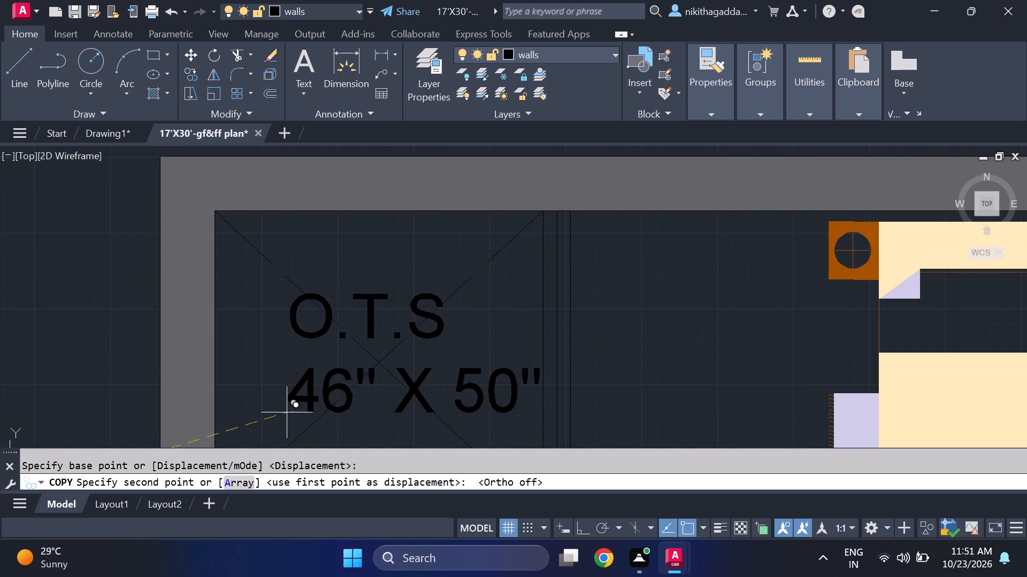
click(279, 429)
Place another copy of the O.T.S 46" X 50" label in the crossed shaft at the first-floor plan's upper-left corner.
middle_drag(372, 347, 249, 283)
scroll(166, 221, down, 4)
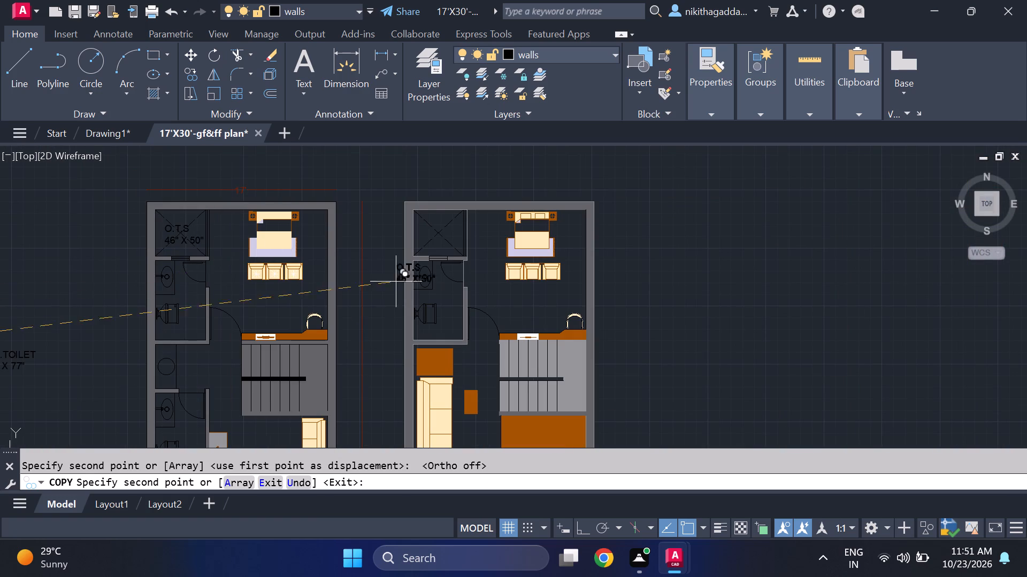
scroll(446, 236, up, 2)
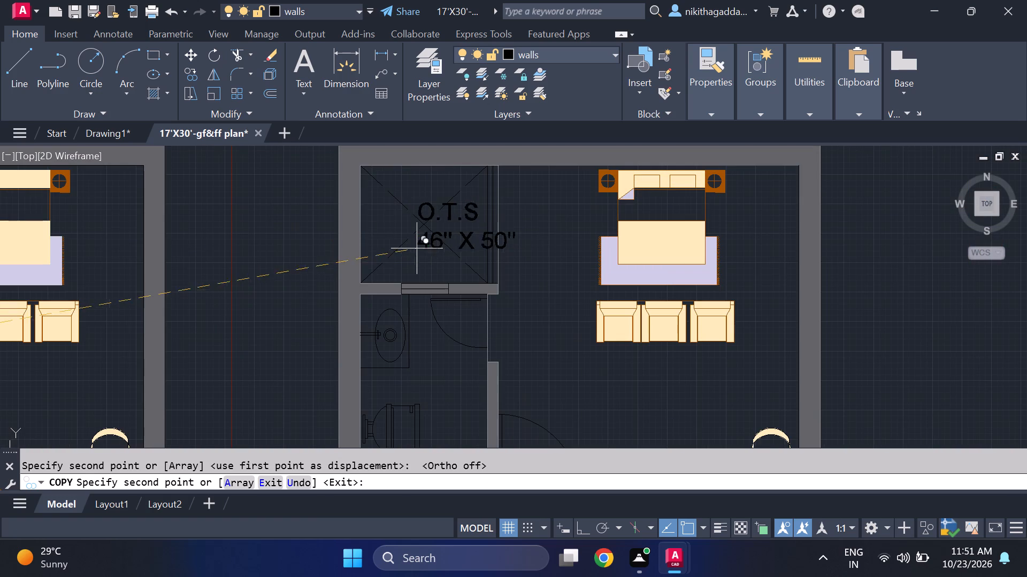
scroll(380, 253, up, 2)
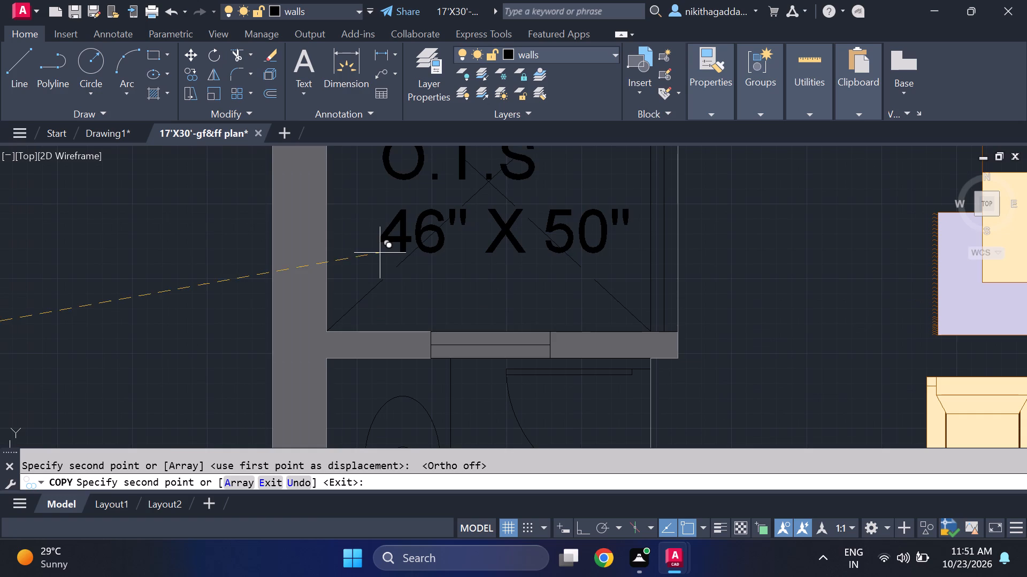
click(387, 243)
scroll(420, 233, down, 4)
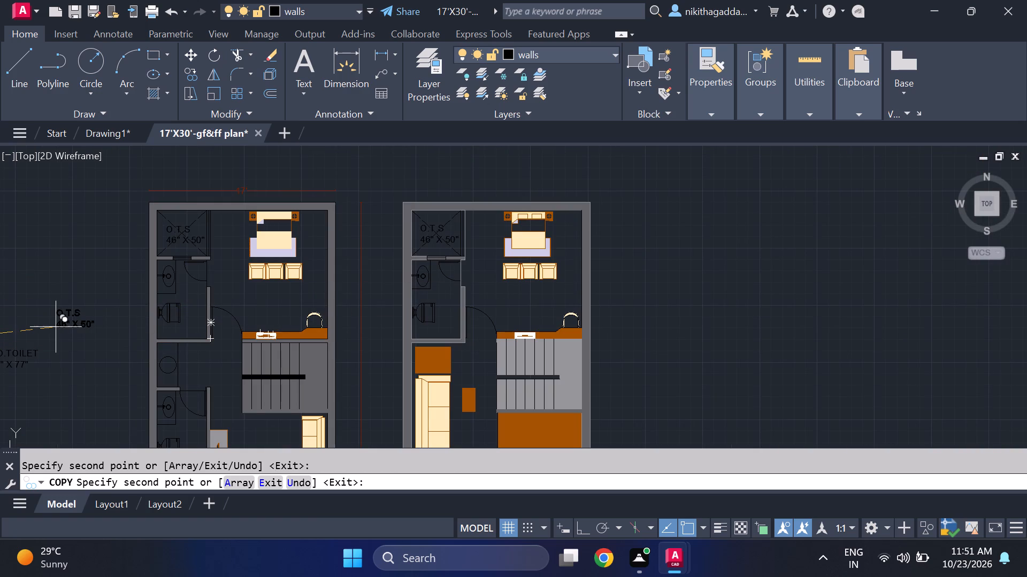
key(Escape)
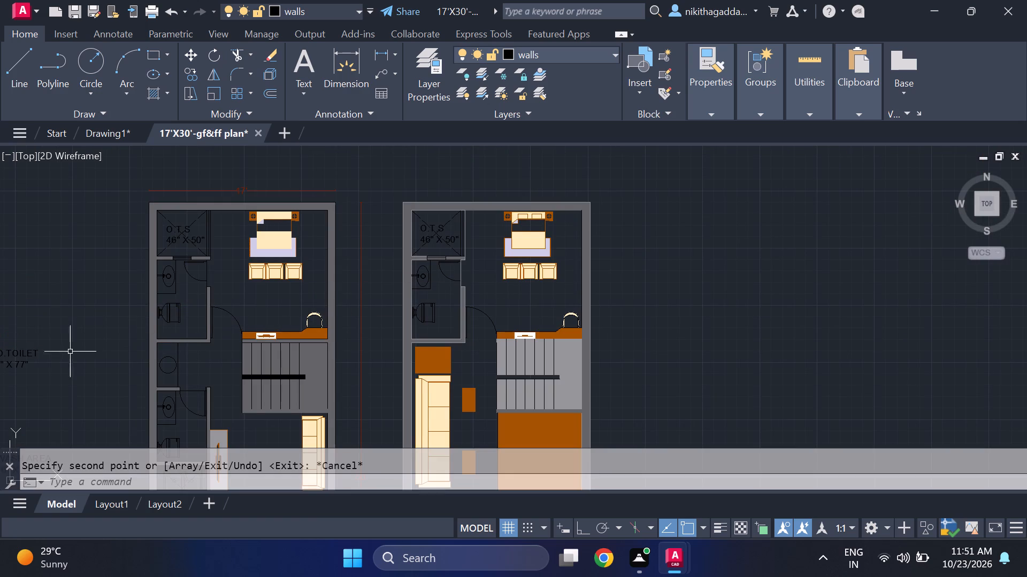
Copy the upper TOILET 46" X 28" label into the ground-floor toilet directly below the O.T.S shaft.
middle_drag(80, 361, 343, 350)
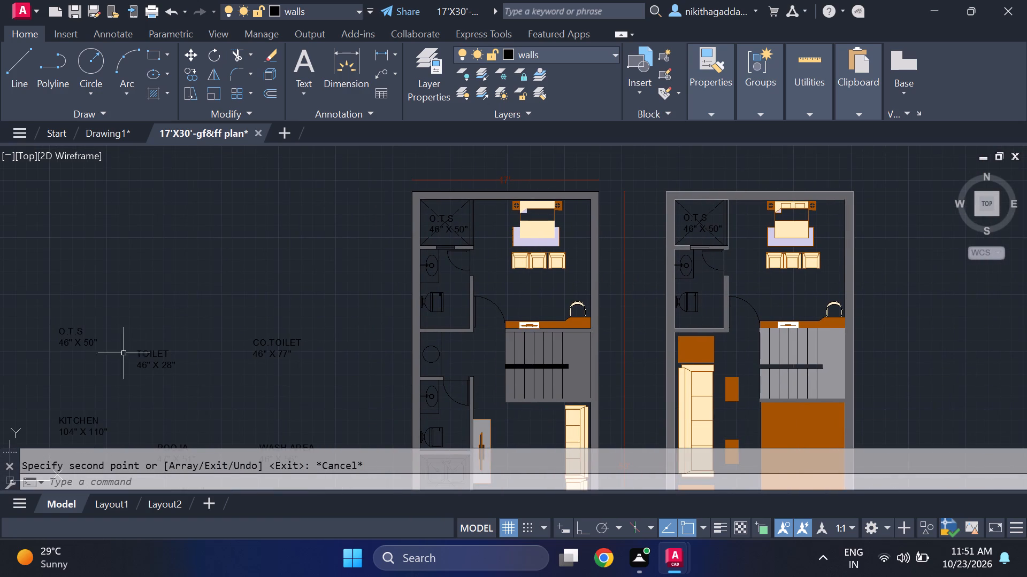
middle_drag(156, 355, 192, 313)
click(223, 284)
click(179, 347)
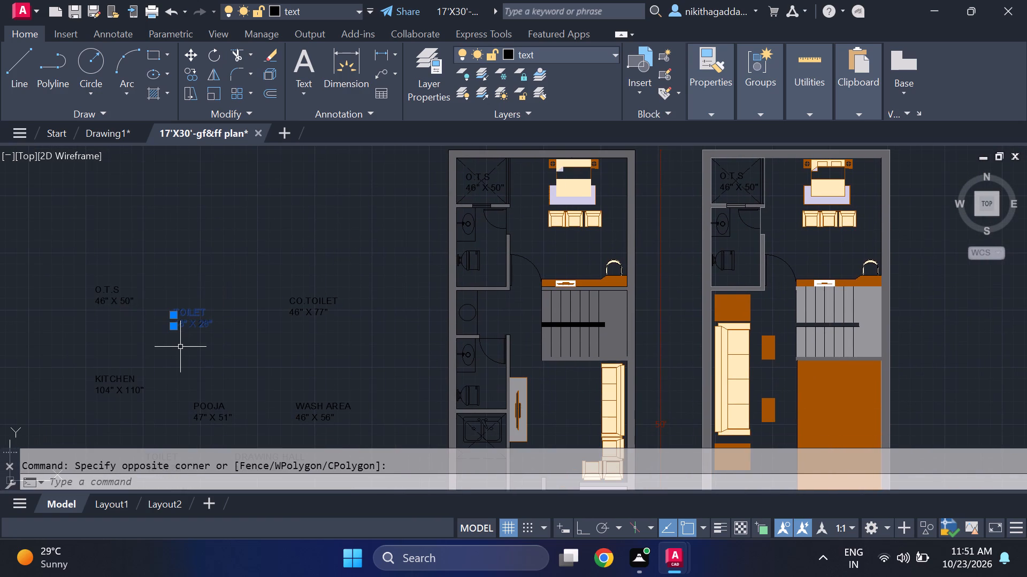
text(CO)
key(Return)
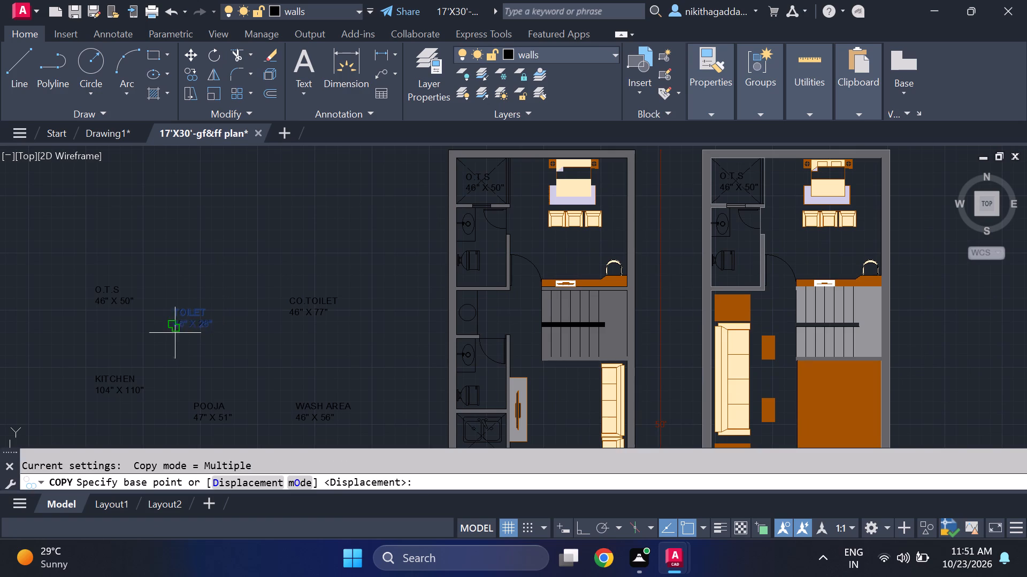
drag(171, 335, 179, 336)
middle_drag(465, 305, 425, 389)
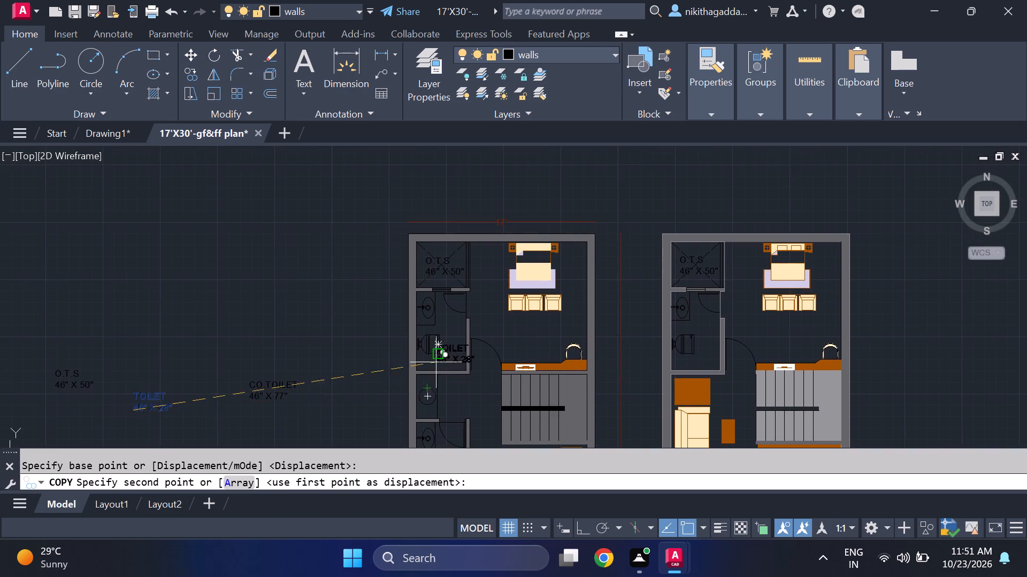
scroll(442, 363, up, 4)
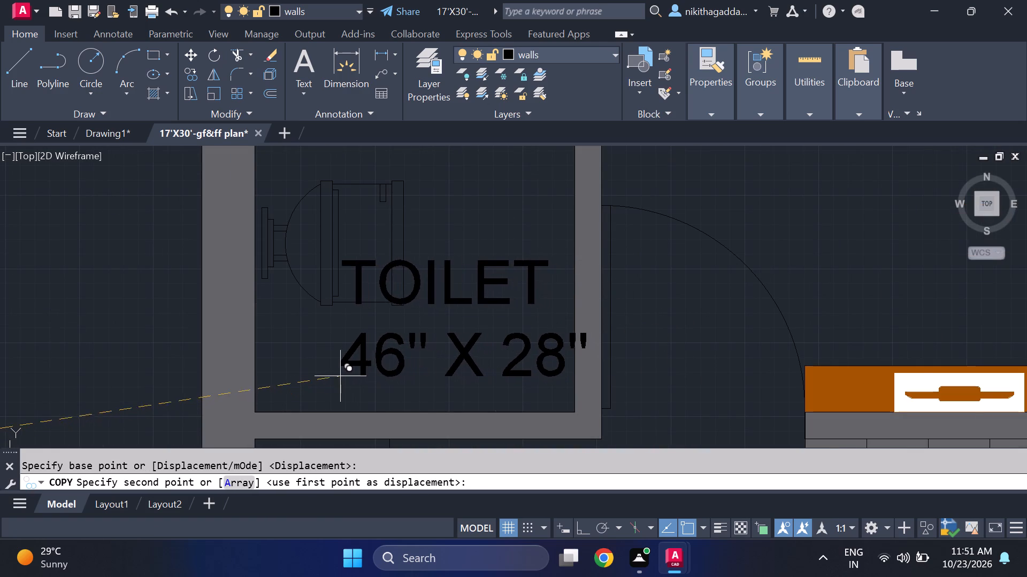
click(291, 390)
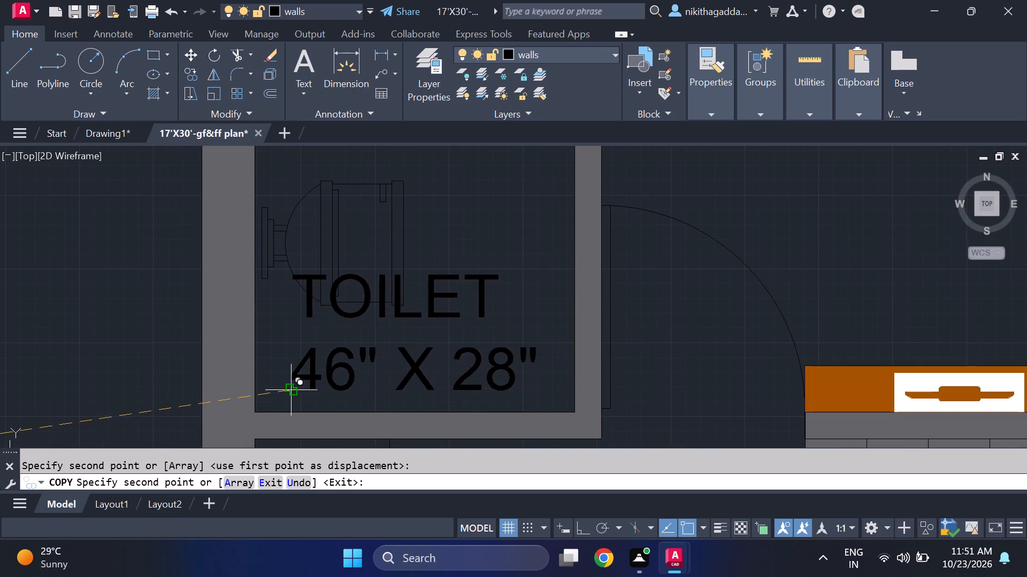
Place another copy of the TOILET 46" X 28" label in the first-floor toilet directly below the O.T.S shaft.
scroll(522, 277, down, 4)
scroll(664, 388, up, 1)
middle_drag(664, 388, 397, 394)
scroll(495, 224, up, 4)
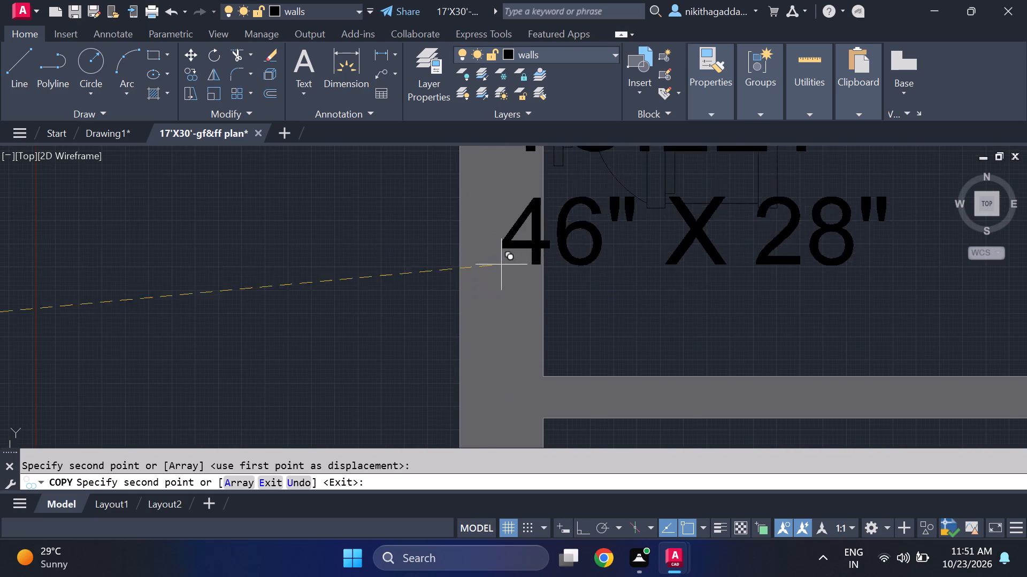
scroll(585, 332, down, 3)
middle_drag(589, 348, 532, 372)
scroll(531, 363, up, 2)
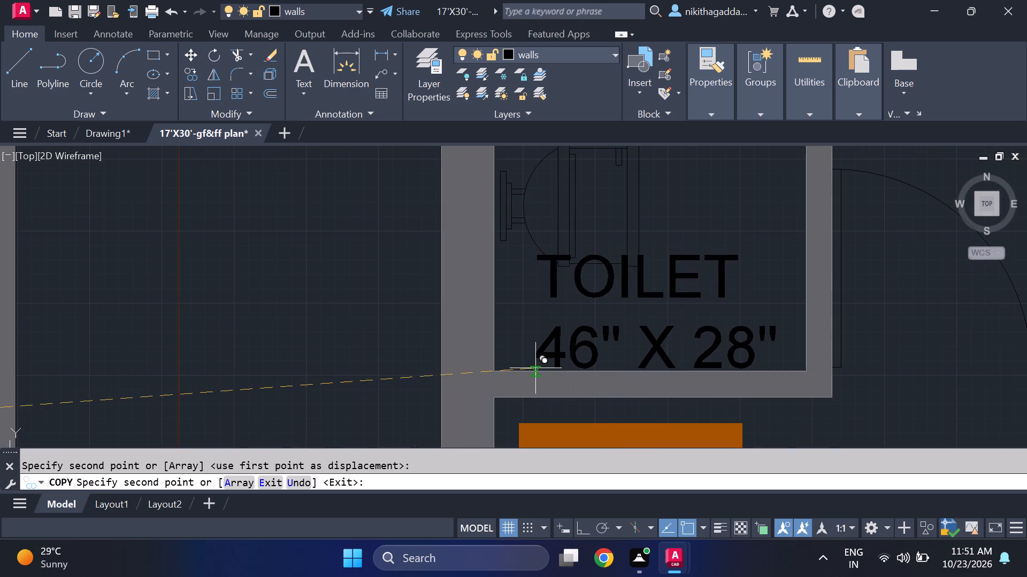
click(549, 360)
scroll(521, 300, down, 4)
middle_drag(117, 373, 147, 364)
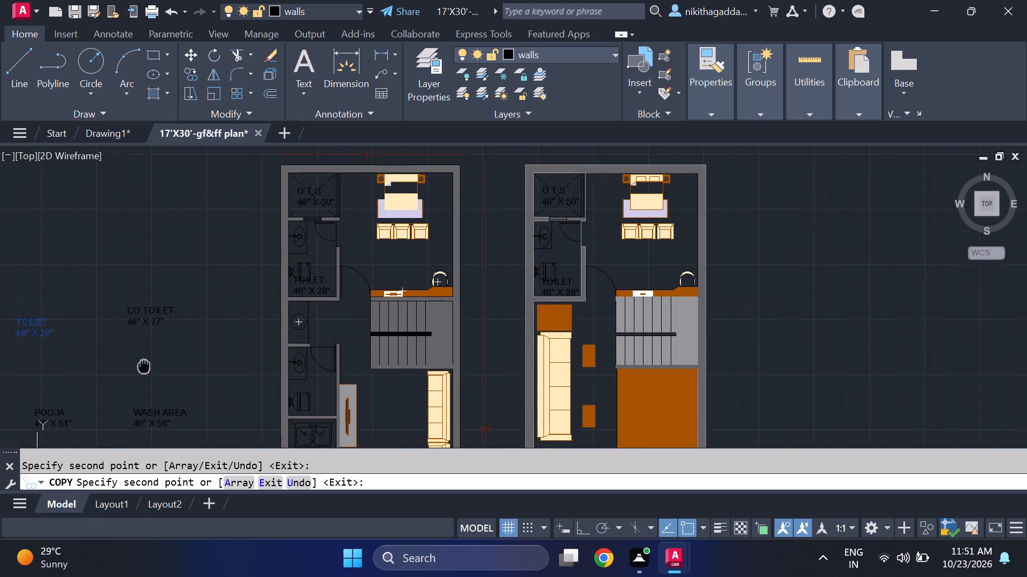
middle_drag(147, 364, 192, 352)
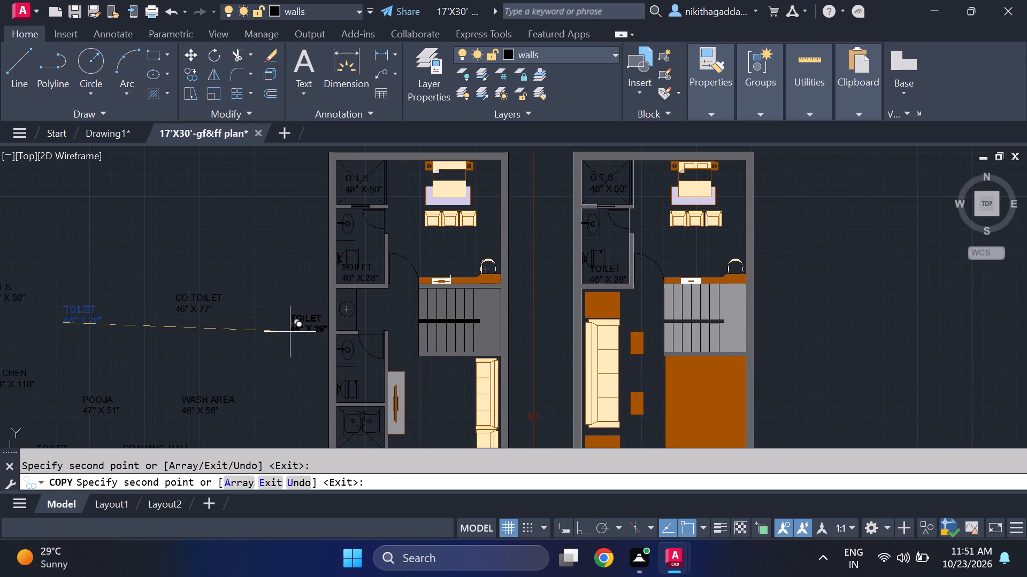
key(Escape)
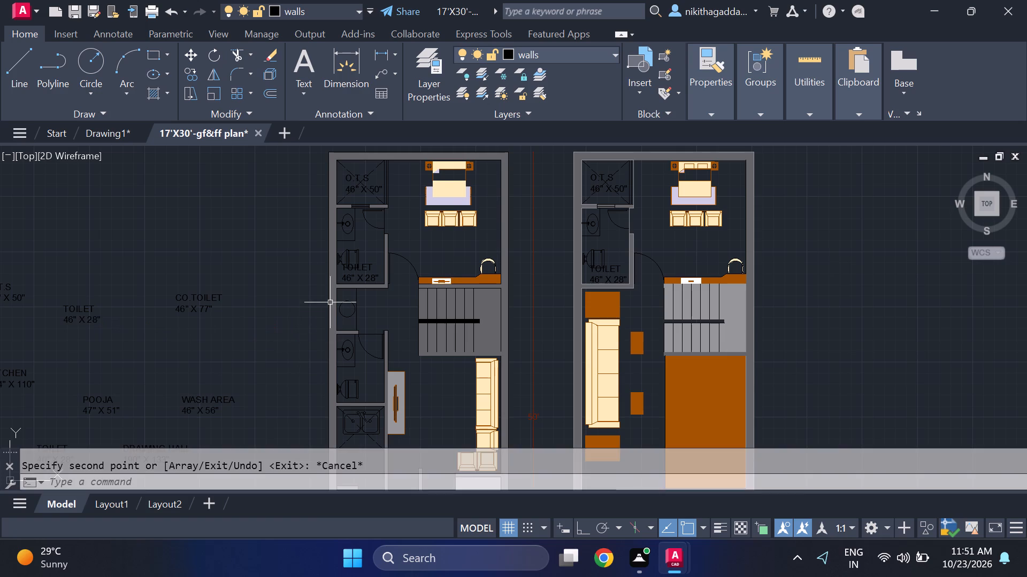
Copy the M.BED ROOM 135" X 142" label into the ground-floor bedroom, between the three chairs and the desk.
middle_drag(82, 321, 273, 281)
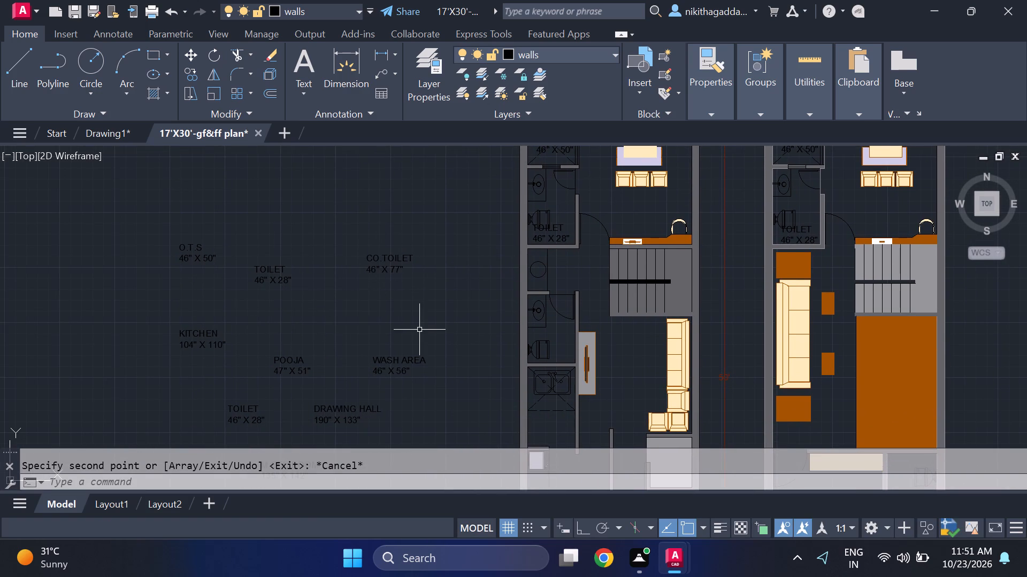
middle_drag(418, 330, 372, 146)
click(288, 269)
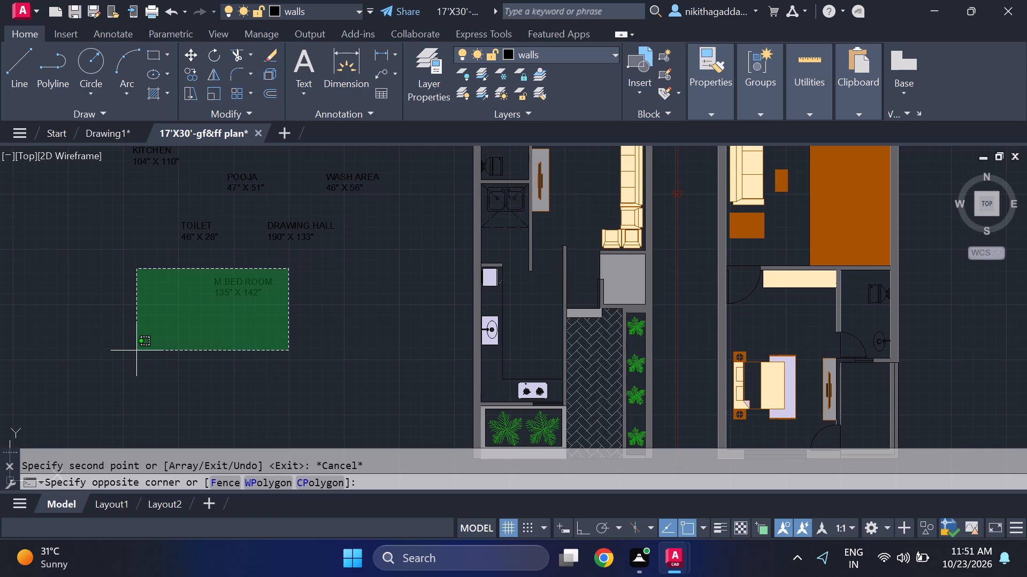
click(136, 350)
text(CO)
key(Return)
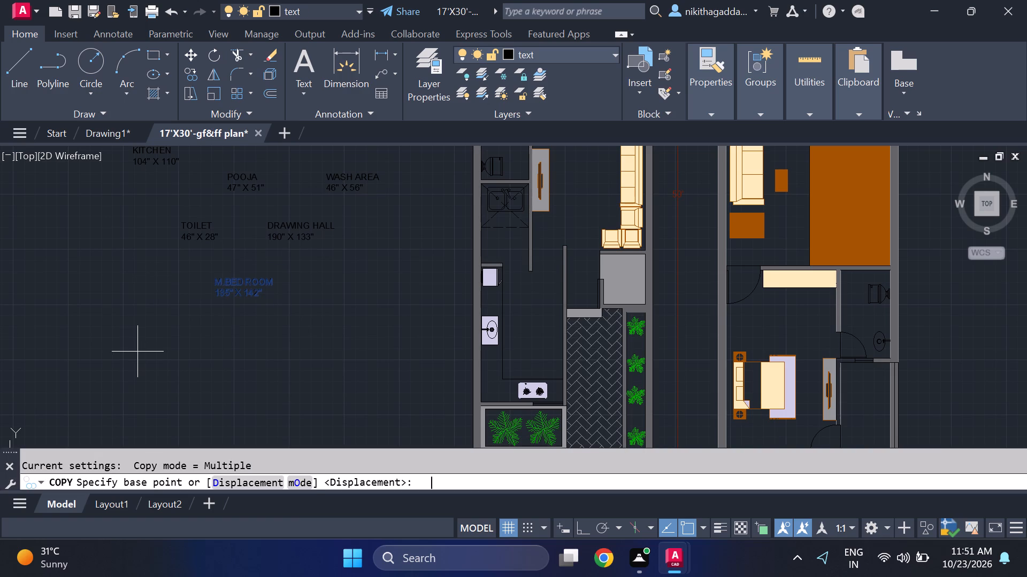
click(222, 286)
scroll(321, 305, down, 1)
middle_drag(309, 317, 265, 422)
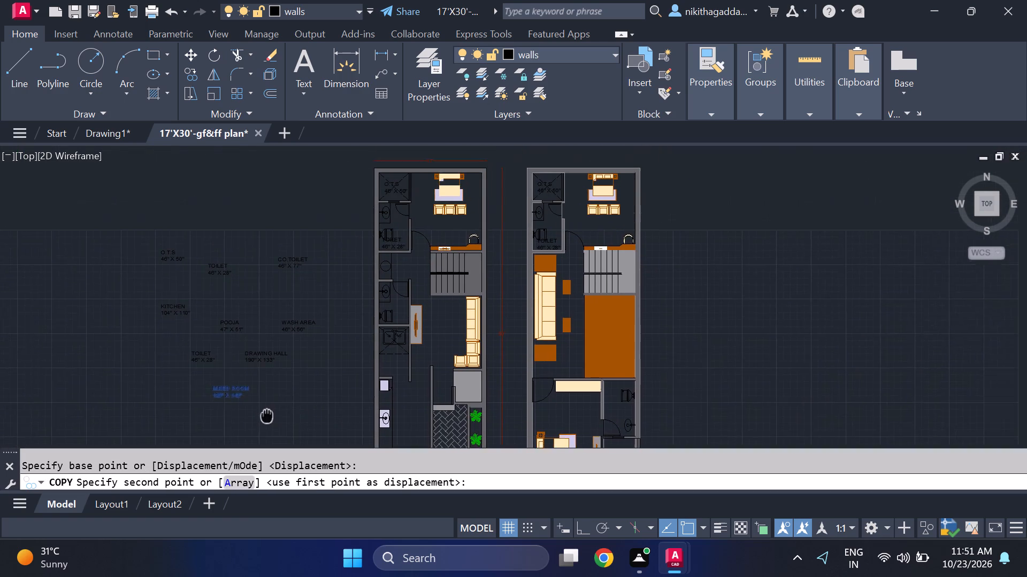
middle_drag(265, 422, 265, 423)
scroll(405, 263, up, 4)
middle_drag(405, 263, 0, 439)
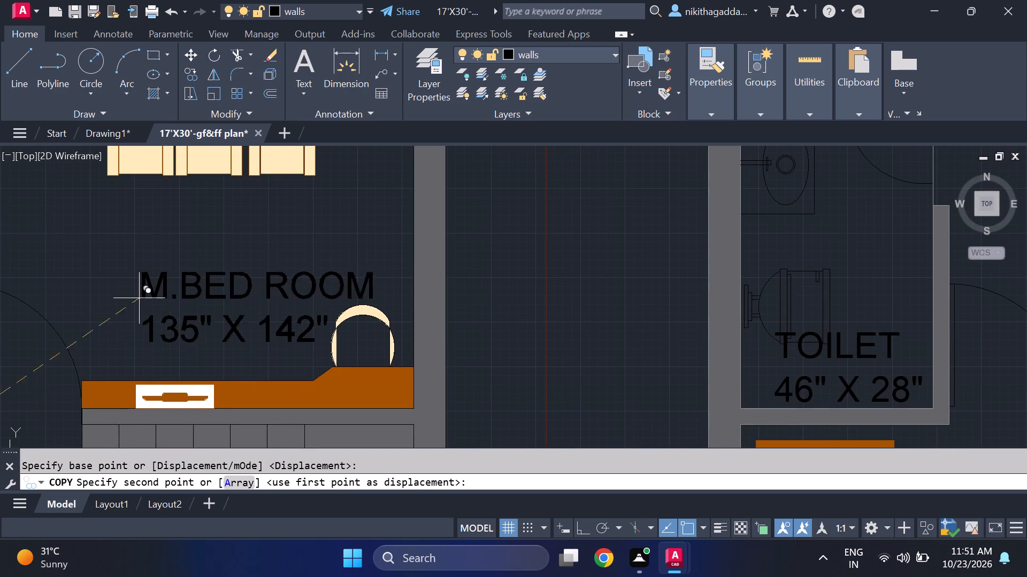
click(91, 241)
Place another copy of the M.BED ROOM 135" X 142" label in the first-floor bedroom, below the three chairs.
scroll(90, 247, down, 4)
scroll(205, 262, up, 3)
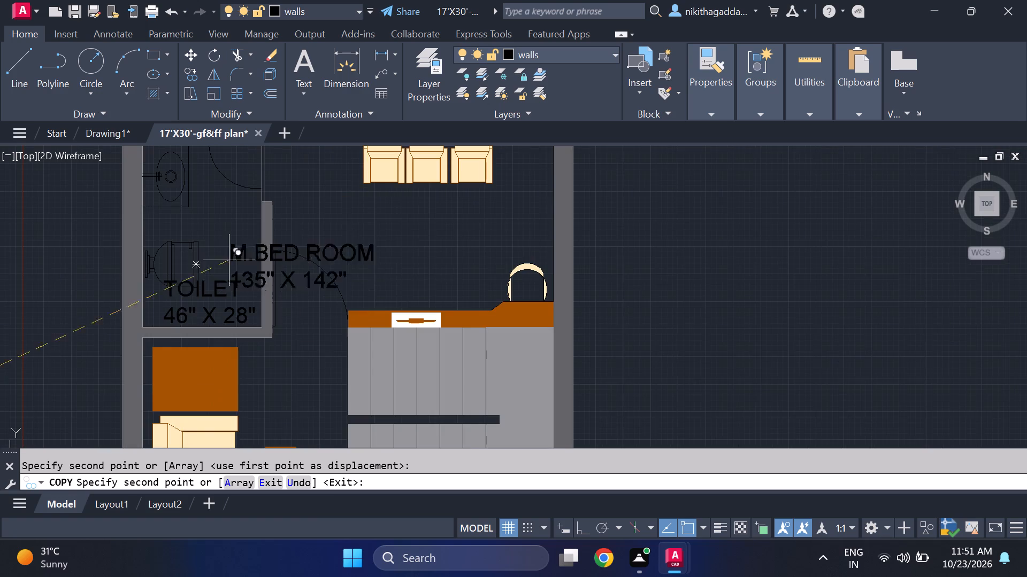
click(359, 216)
scroll(268, 252, down, 2)
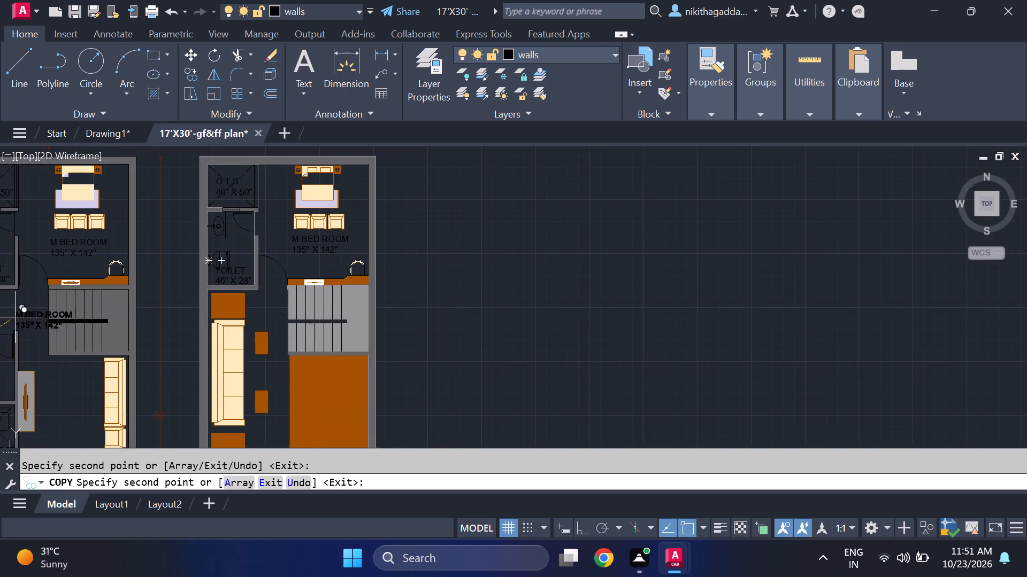
middle_drag(13, 316, 97, 297)
scroll(141, 287, down, 3)
key(Escape)
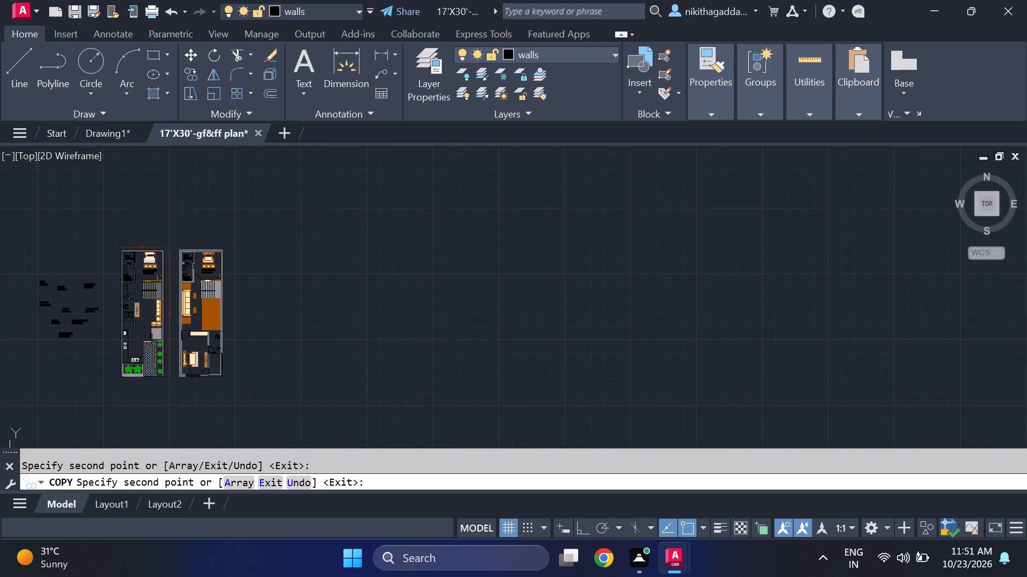
Move the CO.TOILET 46" X 77" label into the lower ground-floor toilet, between the basin and the WC.
middle_drag(3, 335, 243, 307)
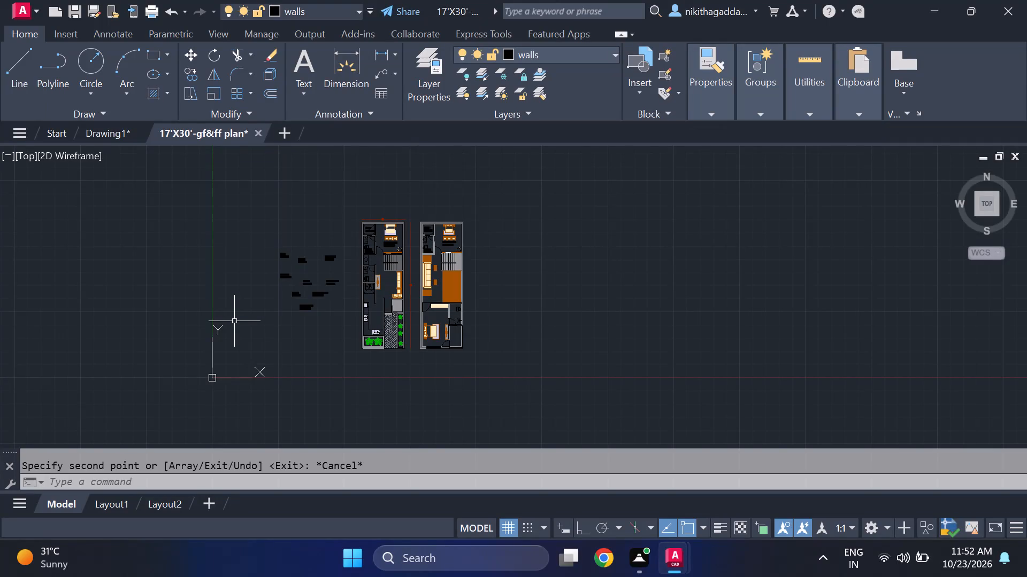
scroll(281, 272, up, 2)
scroll(325, 229, up, 2)
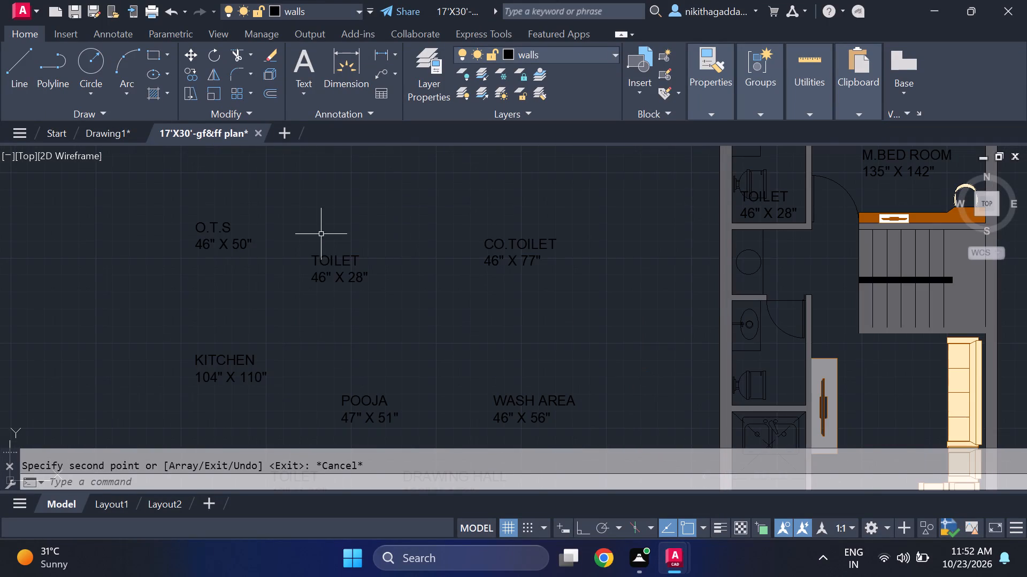
click(537, 197)
click(473, 316)
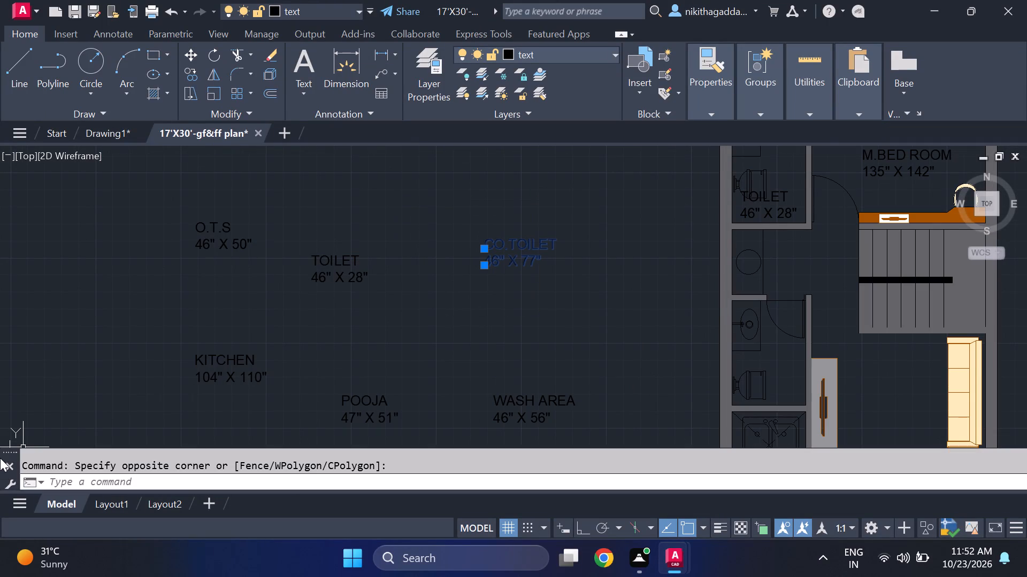
key(m)
key(Return)
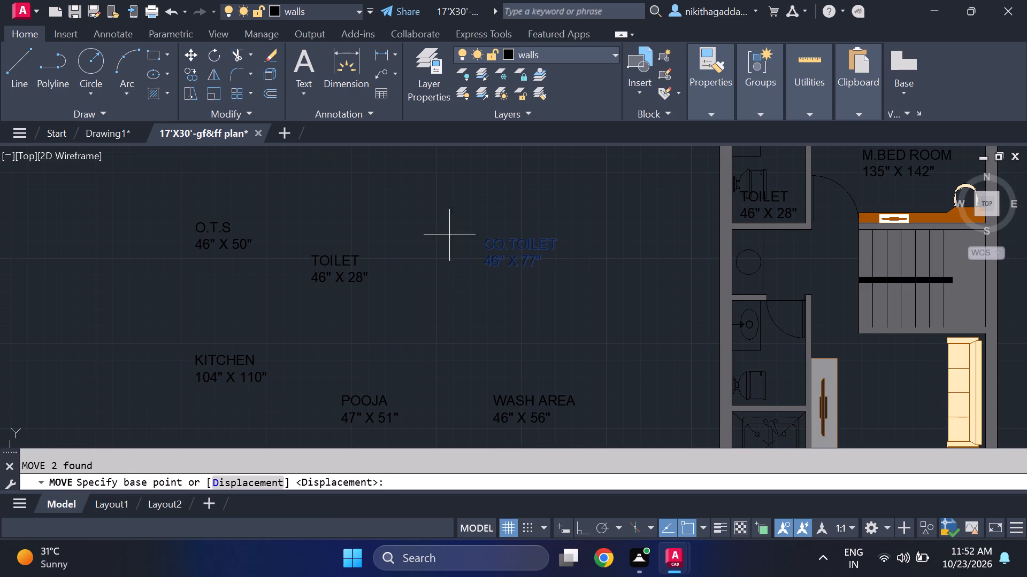
click(498, 266)
middle_drag(754, 416, 699, 406)
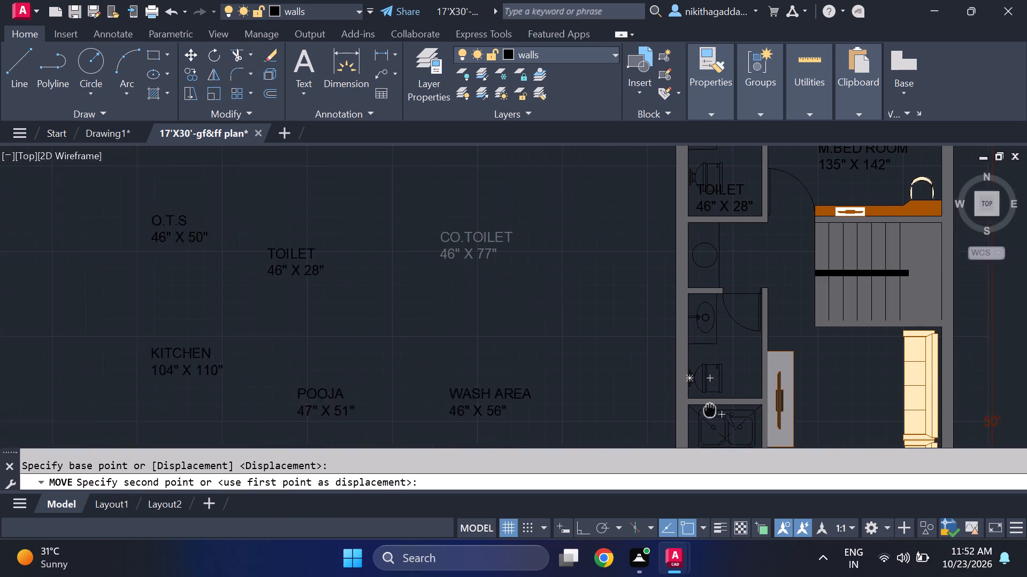
middle_drag(699, 406, 623, 385)
scroll(610, 332, up, 2)
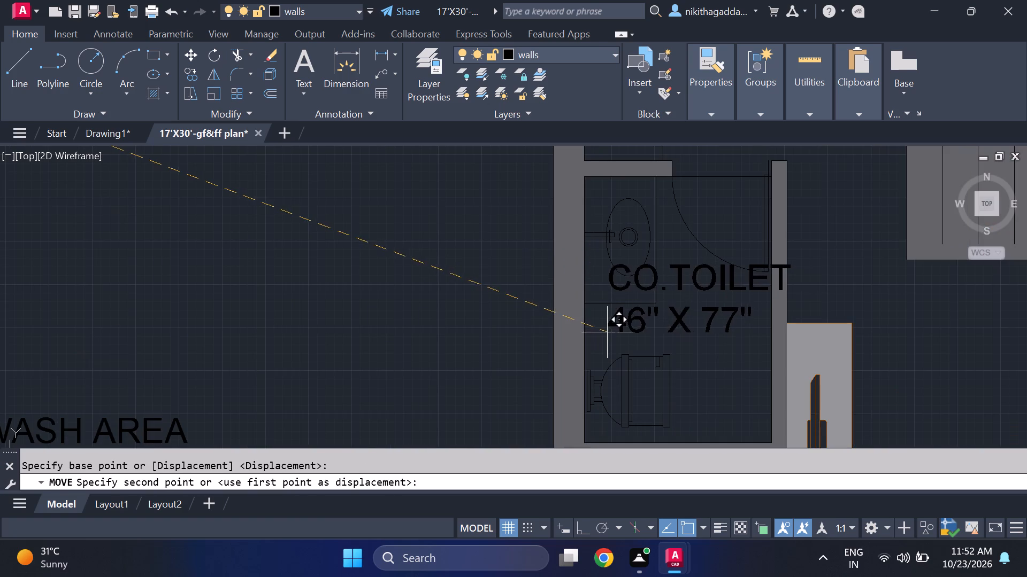
click(606, 346)
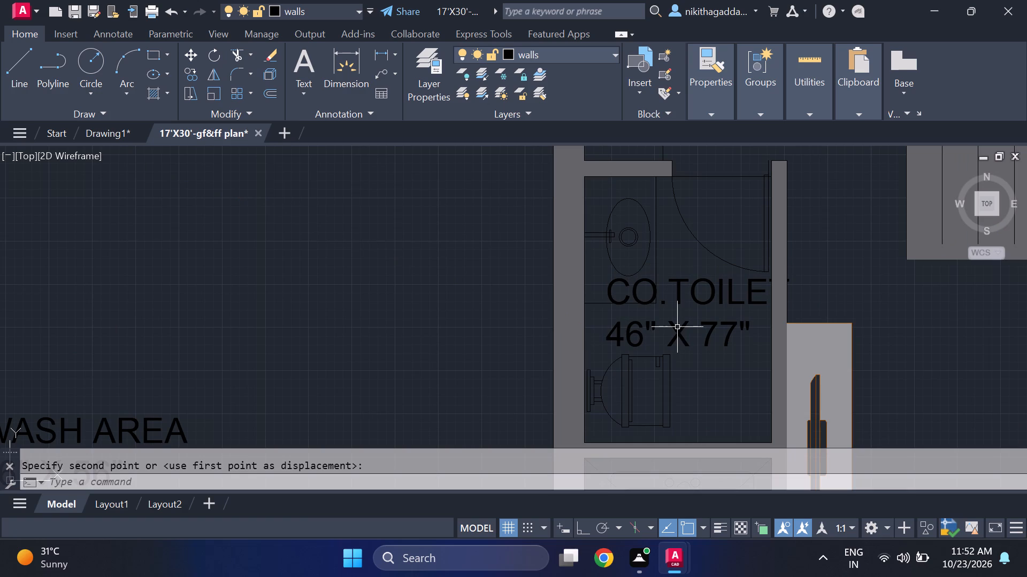
key(Escape)
Scale down the CO.TOILET 46" X 77" label from its lower-left corner so it fits between the toilet walls.
drag(693, 269, 692, 287)
click(684, 336)
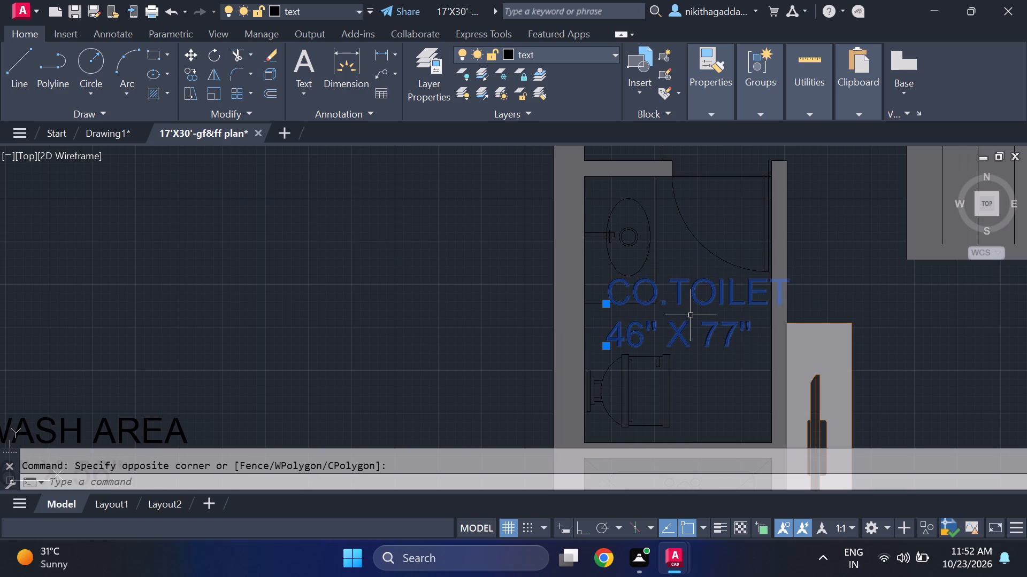
text(SCALE)
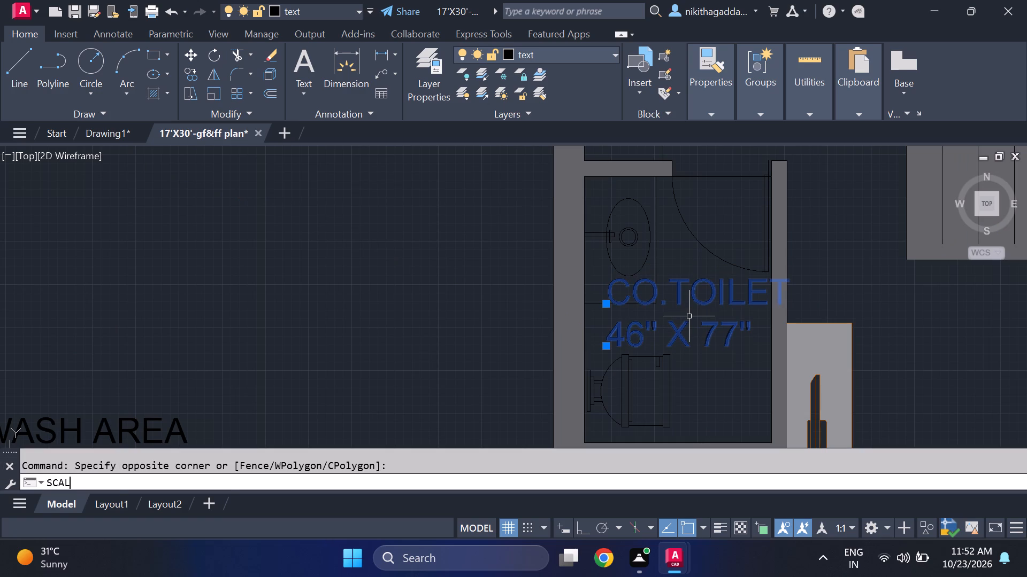
key(Return)
click(607, 346)
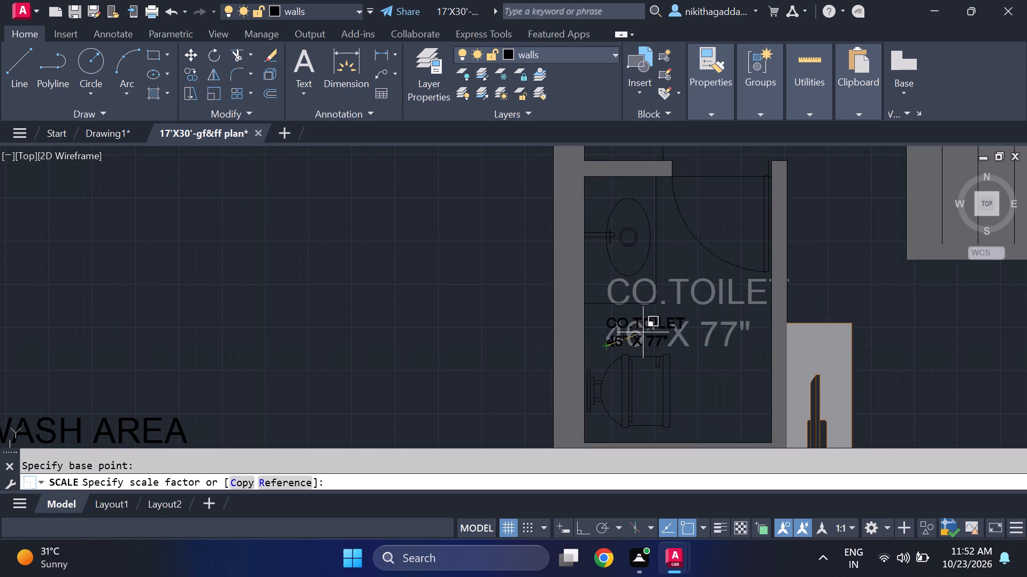
scroll(672, 323, up, 1)
scroll(681, 324, down, 2)
scroll(680, 326, up, 3)
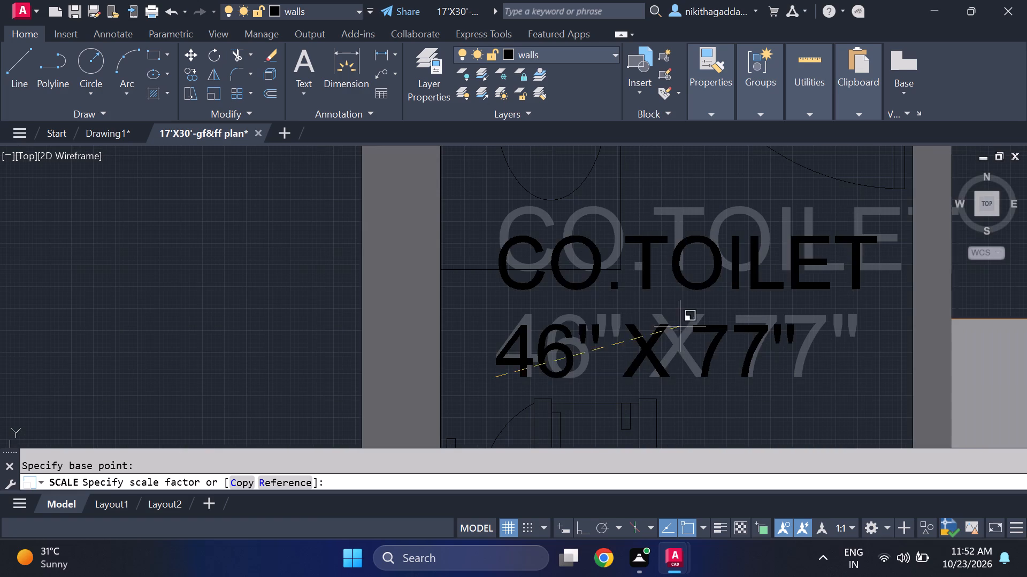
click(660, 350)
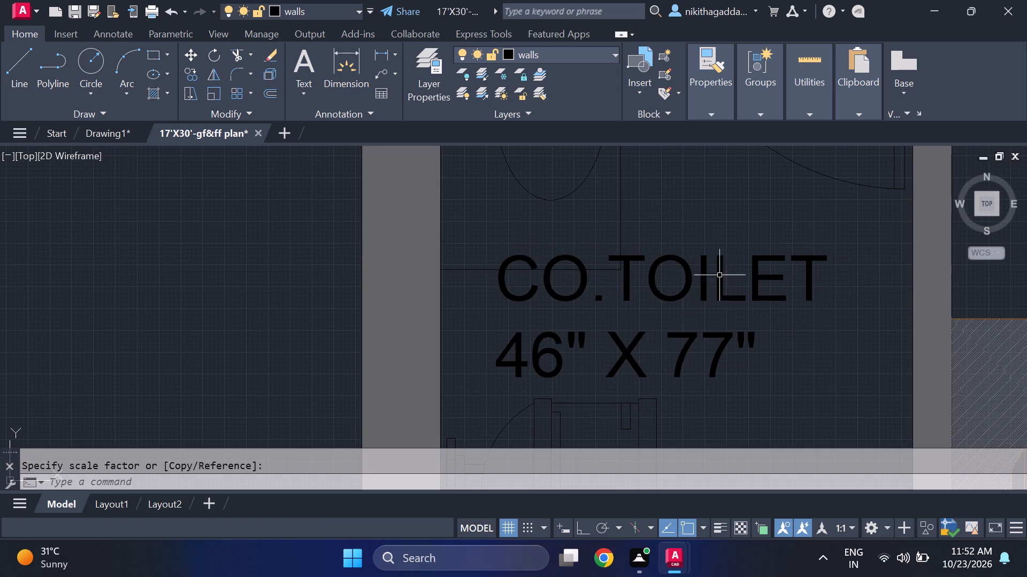
Move the reduced CO.TOILET 46" X 77" label slightly down and left, between the basin and the WC.
click(719, 262)
click(667, 363)
click(681, 342)
drag(767, 314, 749, 329)
click(618, 376)
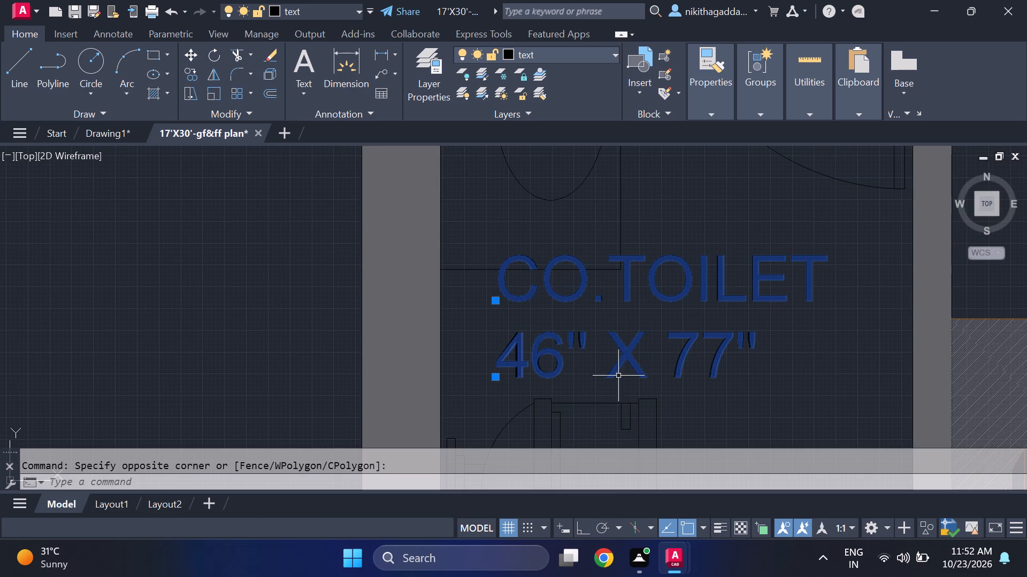
key(m)
key(Return)
click(505, 367)
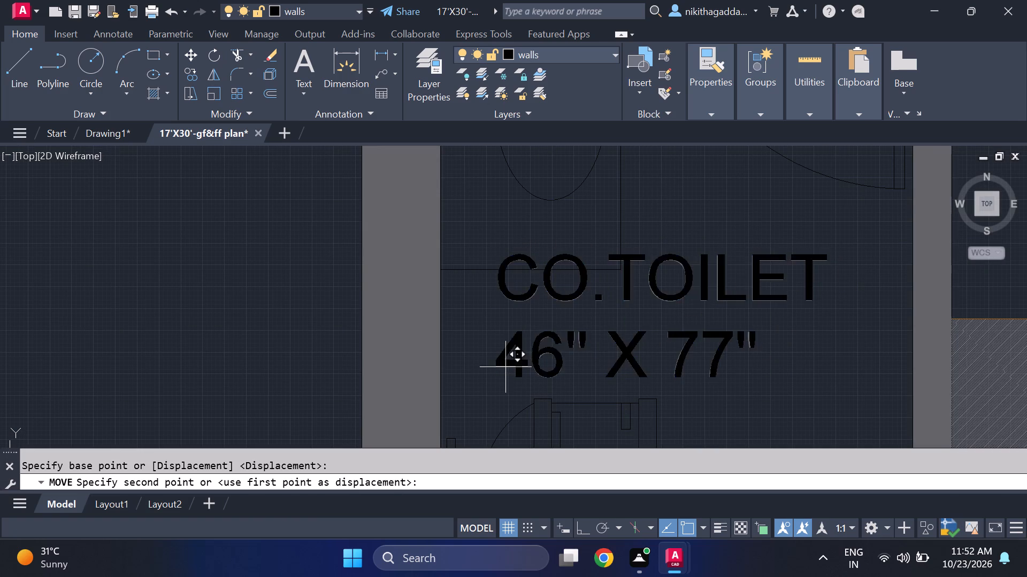
click(585, 384)
Move the CO.TOILET 46" X 77" label right, close to the toilet's right wall and just above the WC.
drag(696, 245, 695, 264)
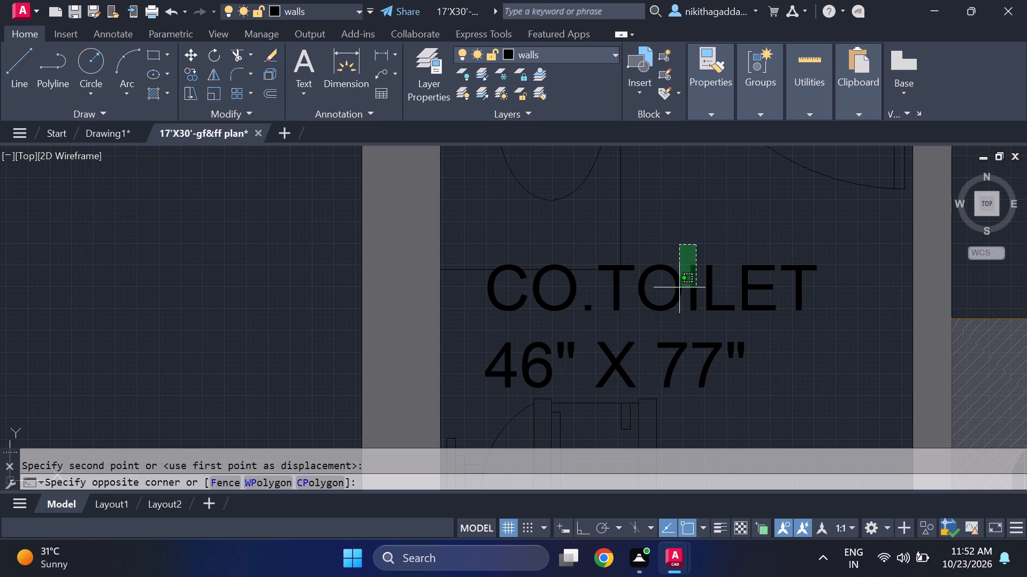
click(658, 357)
key(m)
key(Return)
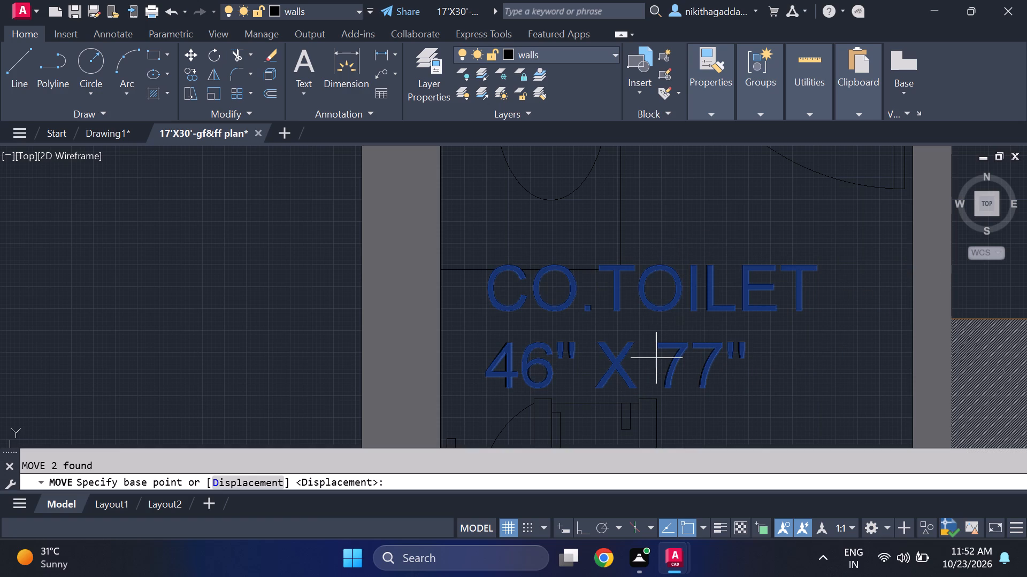
click(498, 370)
scroll(581, 374, up, 2)
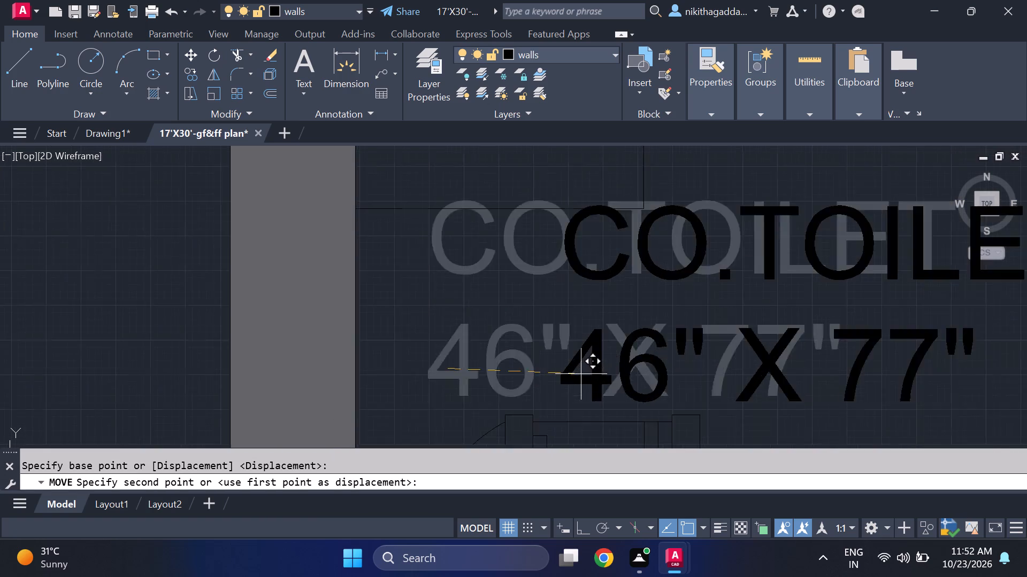
scroll(581, 374, up, 1)
click(568, 380)
Move the DRAWING HALL 190" X 133" label into the ground-floor hall, between the TV unit and the sofa.
scroll(568, 350, down, 9)
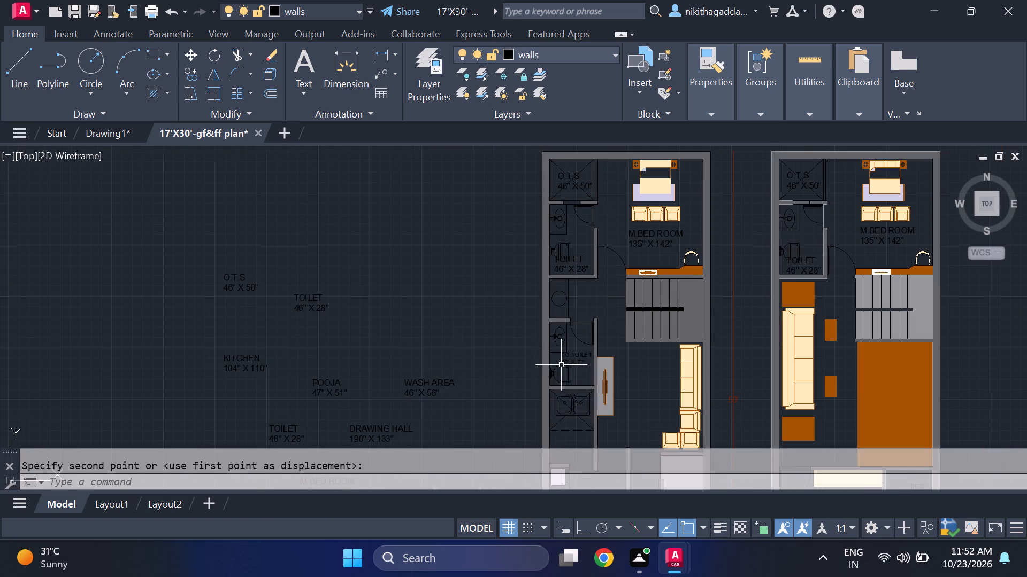
middle_drag(389, 373, 453, 325)
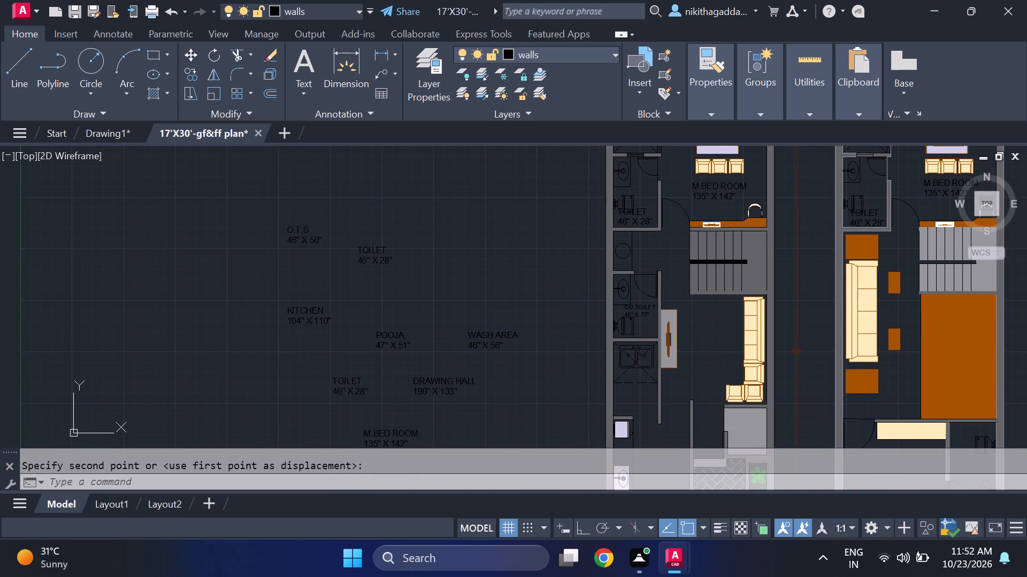
middle_click(453, 325)
middle_drag(480, 358, 448, 339)
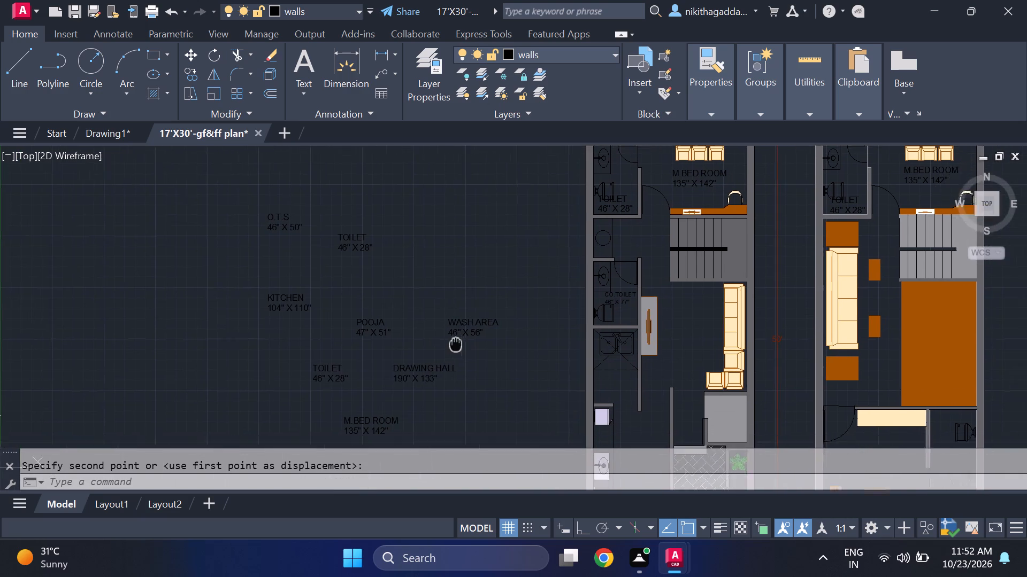
middle_drag(448, 339, 415, 321)
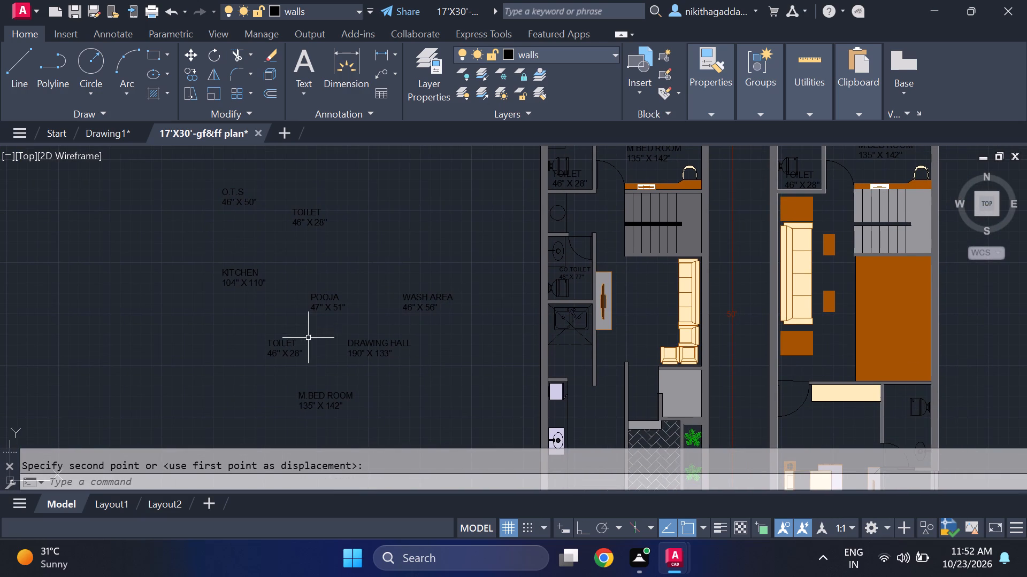
click(385, 326)
click(363, 360)
key(m)
key(Return)
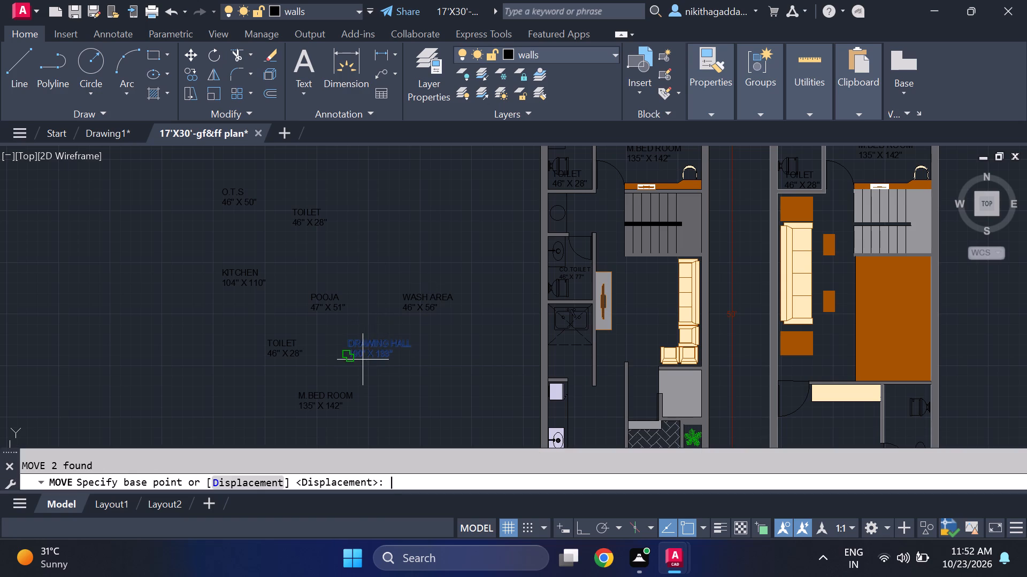
click(350, 354)
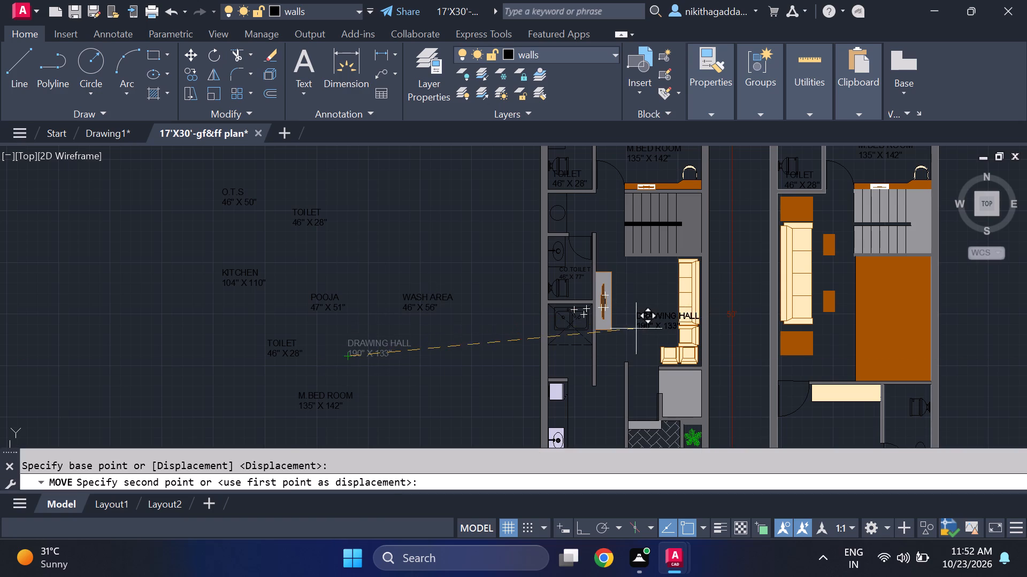
scroll(612, 327, up, 2)
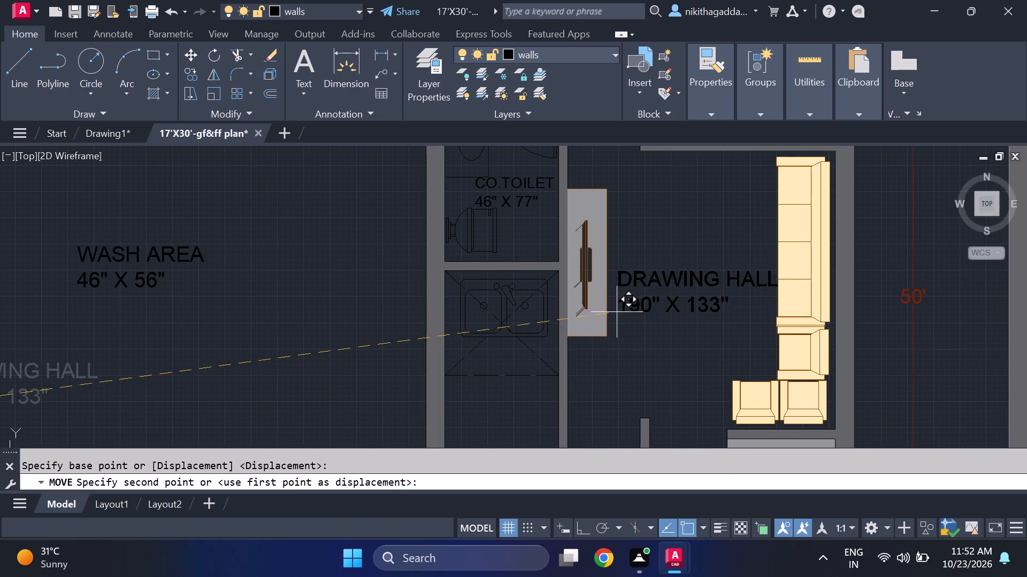
click(617, 312)
scroll(388, 299, down, 4)
scroll(338, 300, up, 2)
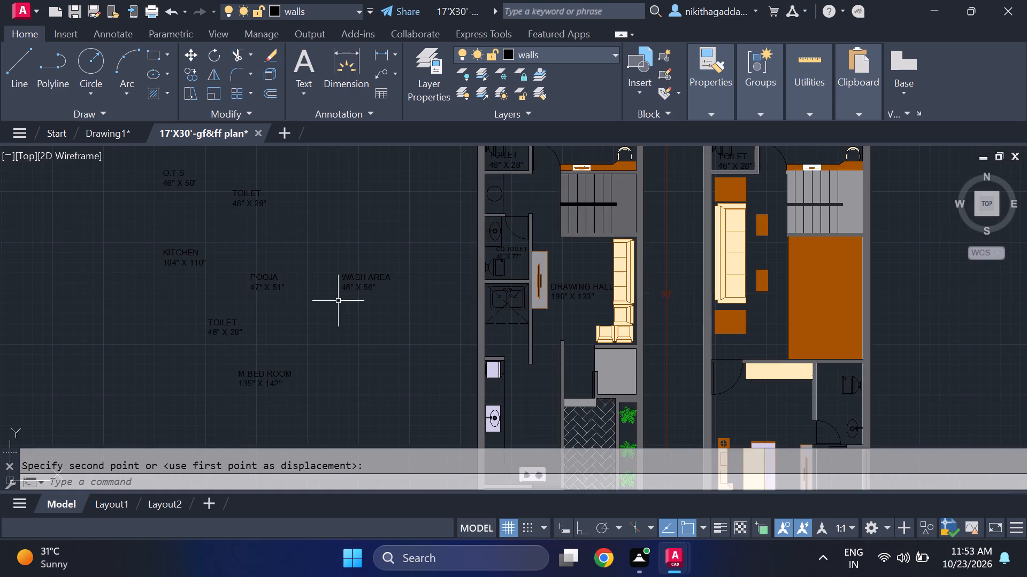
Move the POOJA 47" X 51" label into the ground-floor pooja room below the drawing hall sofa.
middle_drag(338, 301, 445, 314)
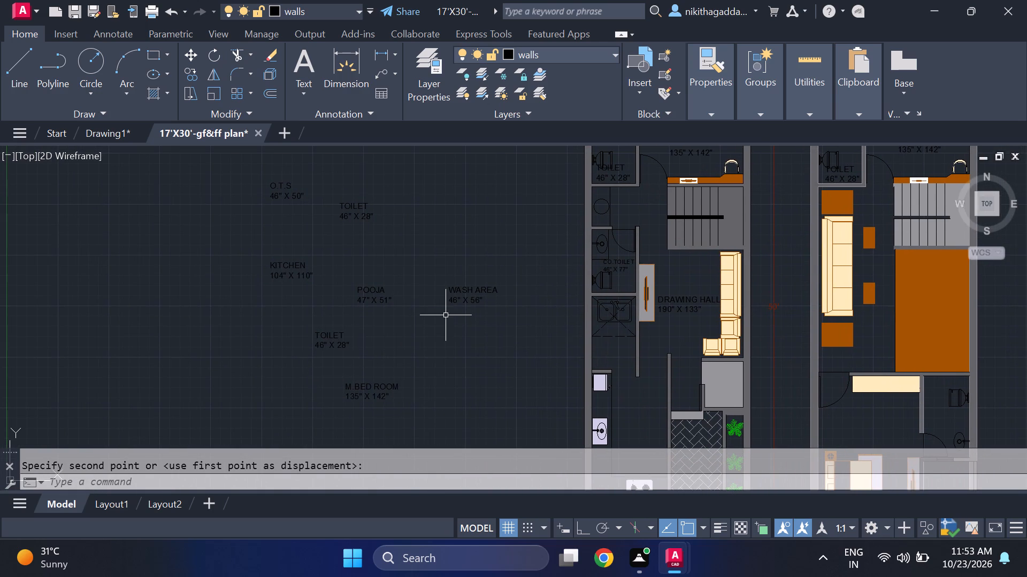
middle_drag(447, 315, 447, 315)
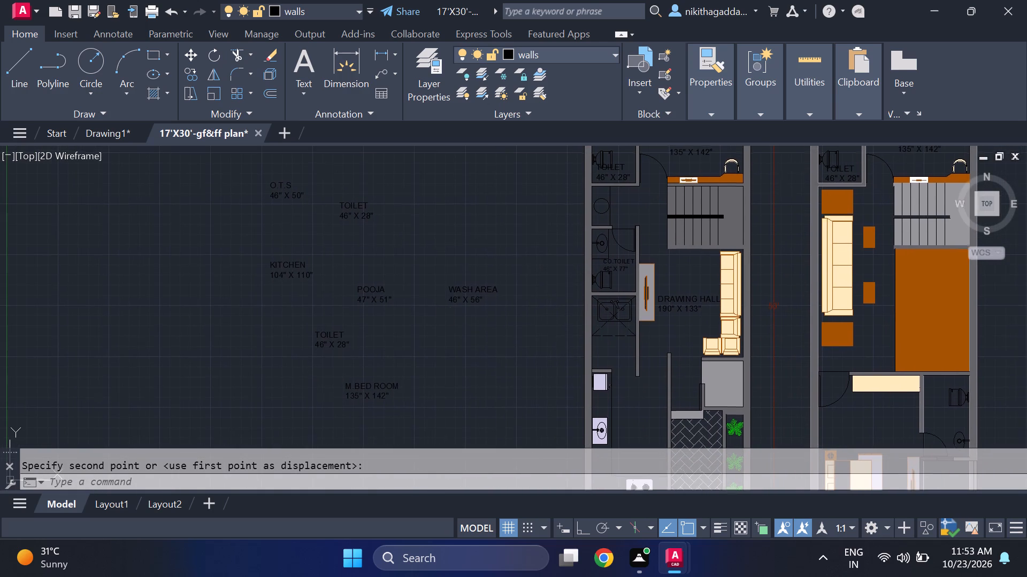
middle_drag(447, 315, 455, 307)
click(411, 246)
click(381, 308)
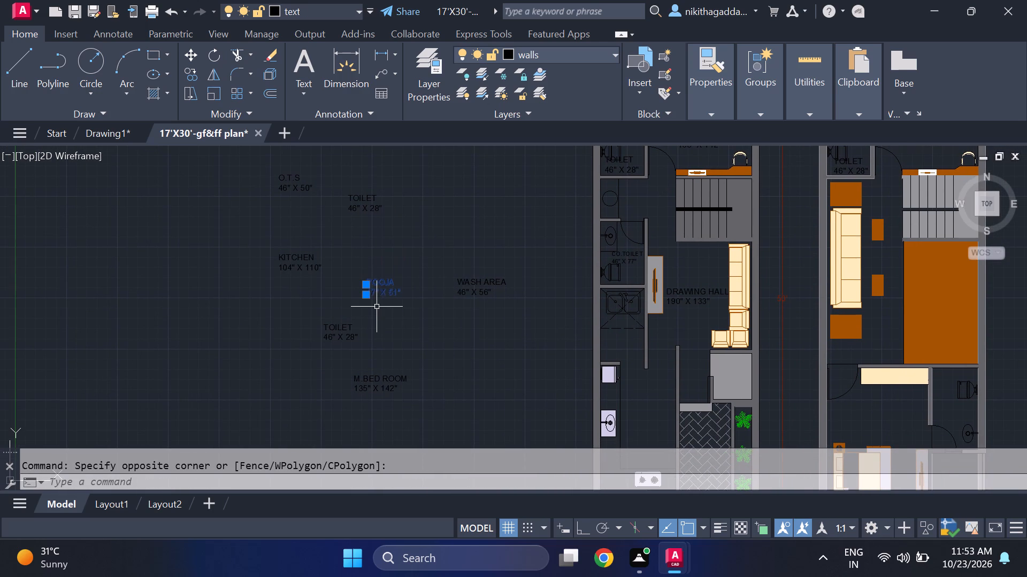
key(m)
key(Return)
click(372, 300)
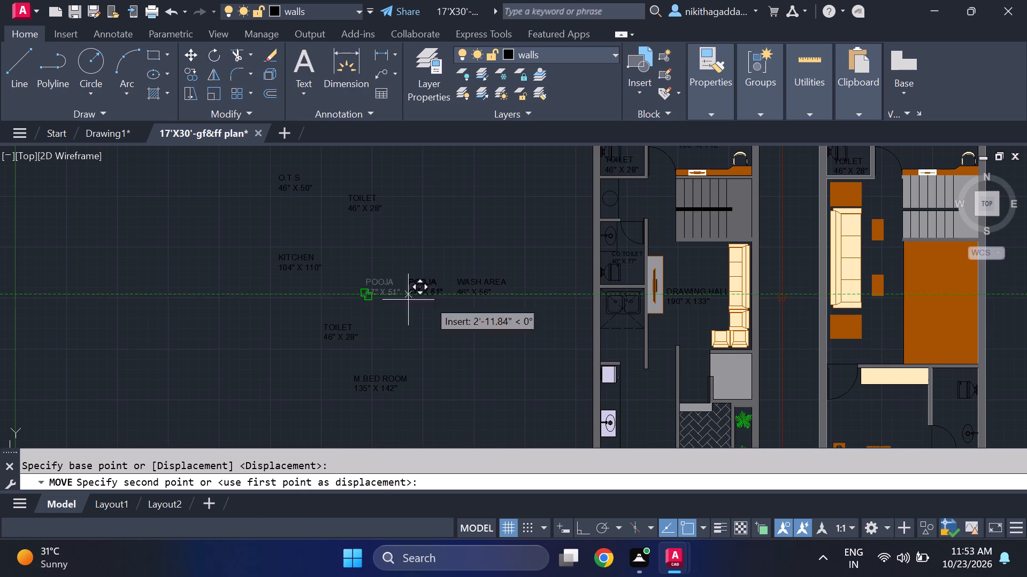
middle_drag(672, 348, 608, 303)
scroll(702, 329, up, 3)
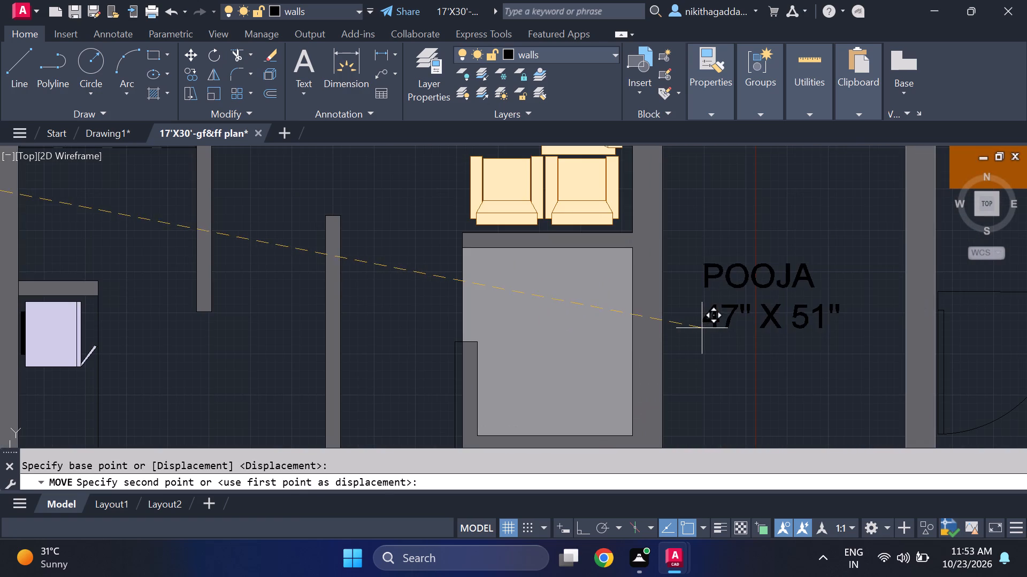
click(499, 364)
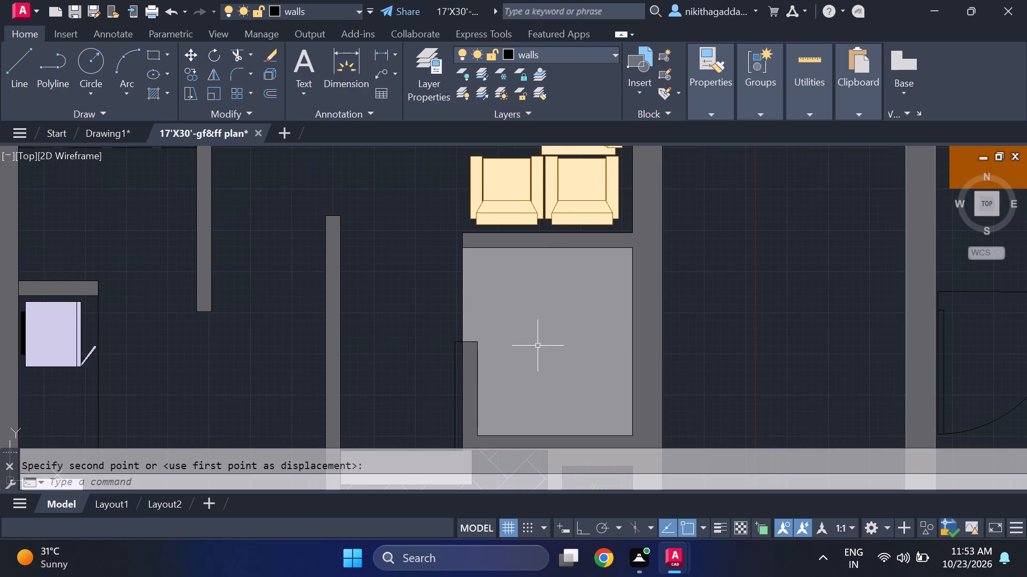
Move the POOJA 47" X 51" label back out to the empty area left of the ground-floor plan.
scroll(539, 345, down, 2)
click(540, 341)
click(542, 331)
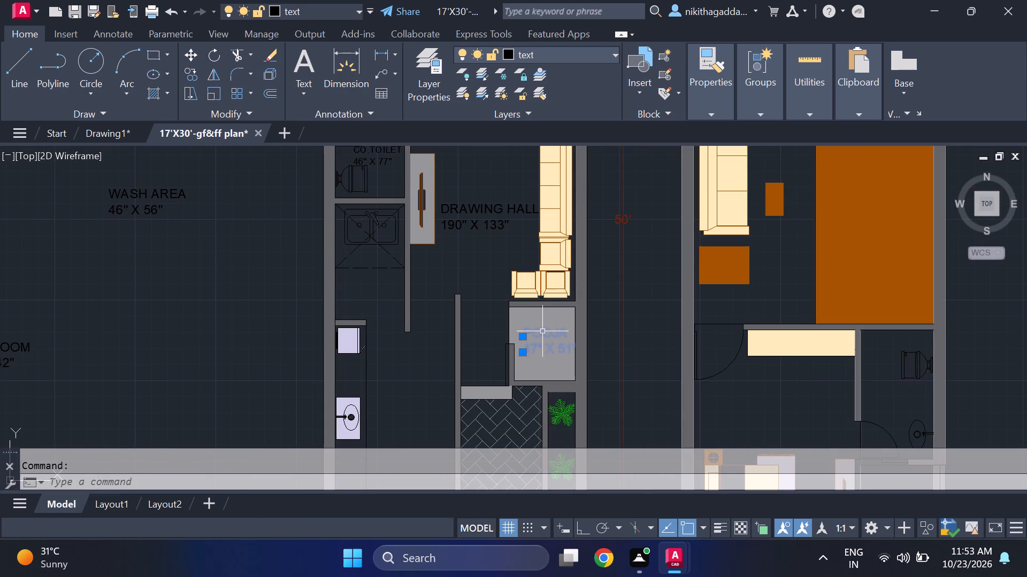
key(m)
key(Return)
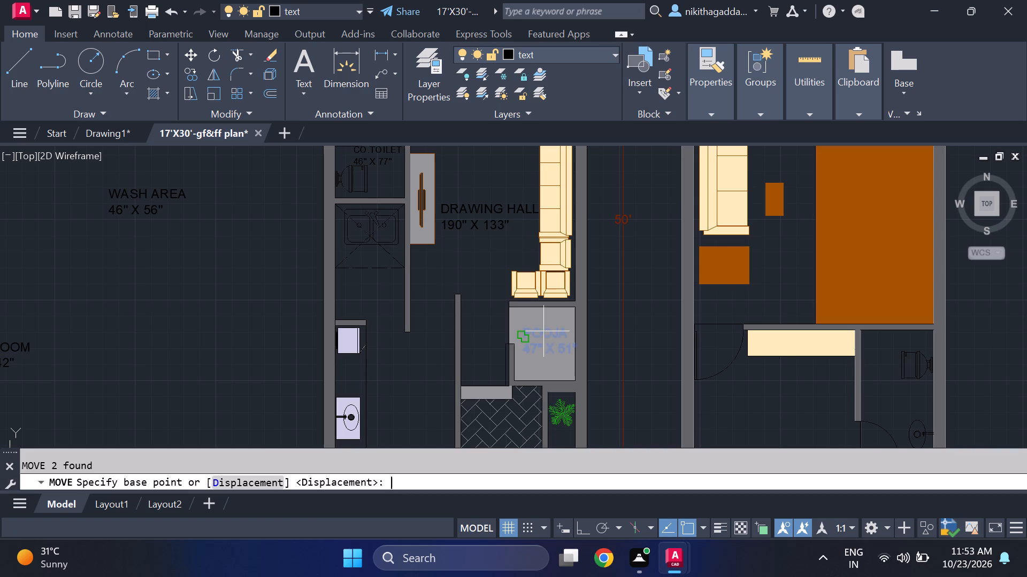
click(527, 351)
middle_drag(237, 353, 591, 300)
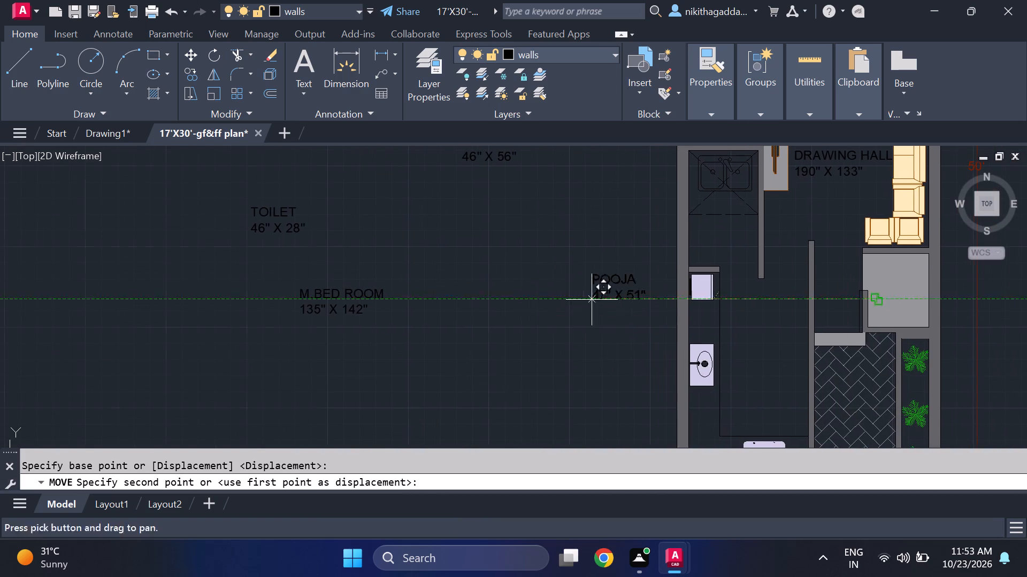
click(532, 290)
Copy the POOJA 47" X 51" label from beside the plan into the ground-floor pooja room.
drag(610, 242, 599, 249)
click(517, 322)
text(CO)
key(Return)
click(532, 284)
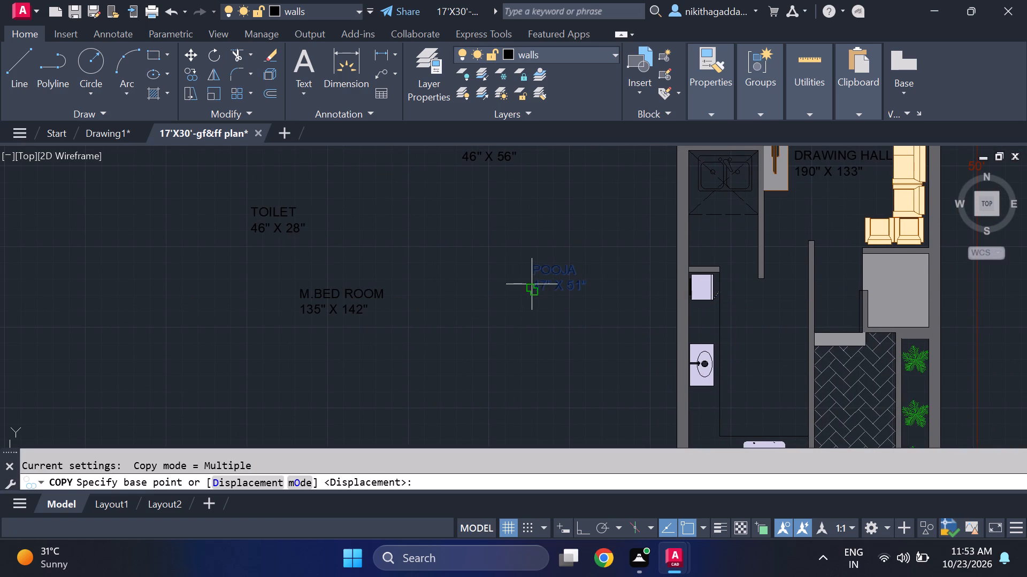
scroll(987, 281, up, 2)
click(724, 339)
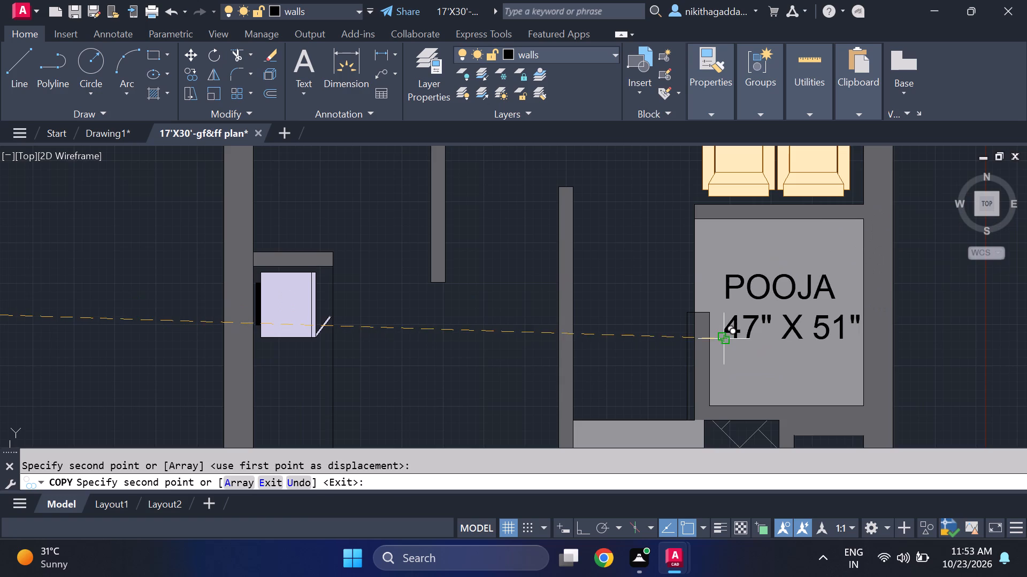
scroll(718, 295, down, 4)
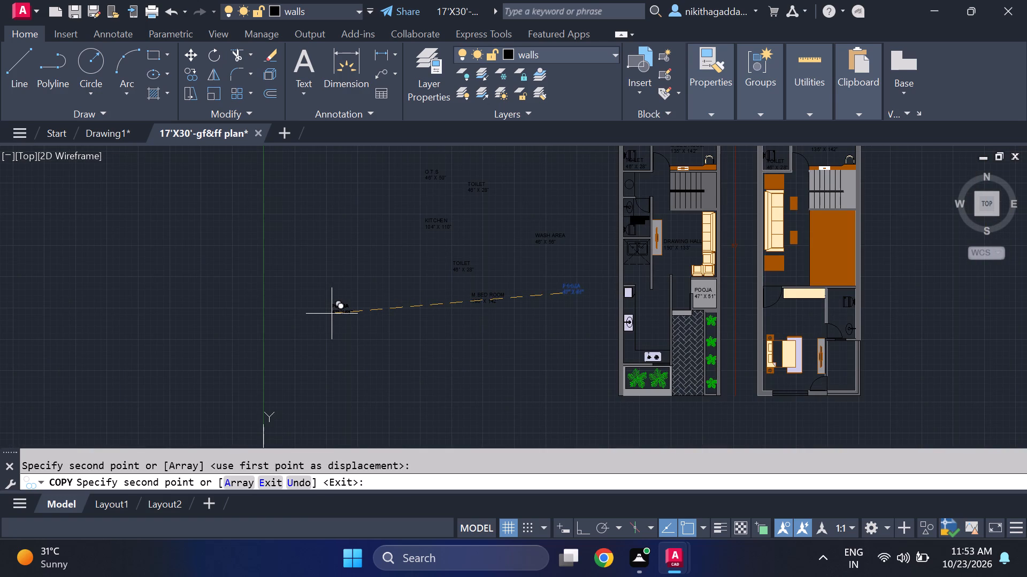
key(Escape)
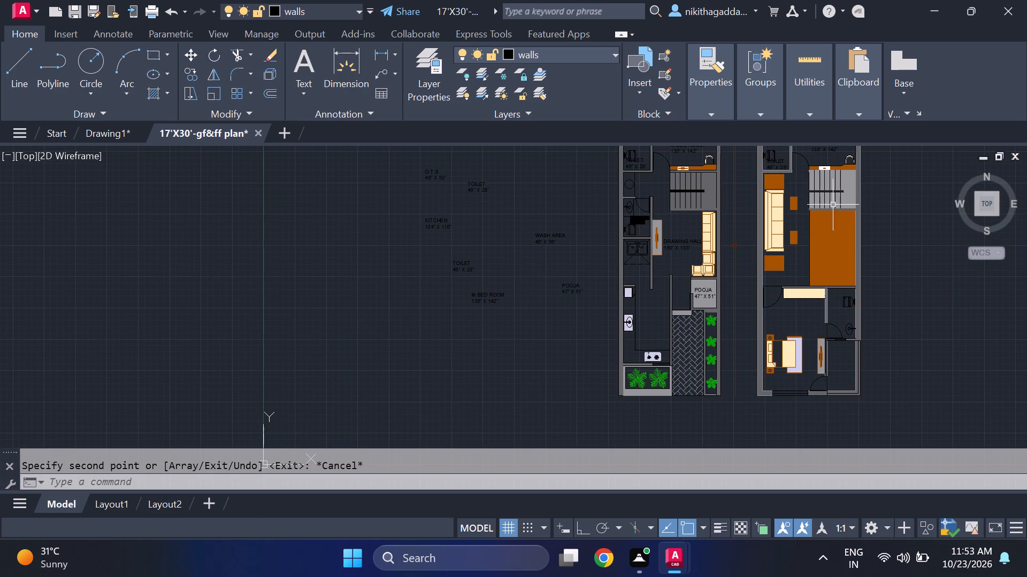
Change the POOJA text of the label left outside the plan to FOYER.
scroll(586, 278, up, 2)
double_click(540, 295)
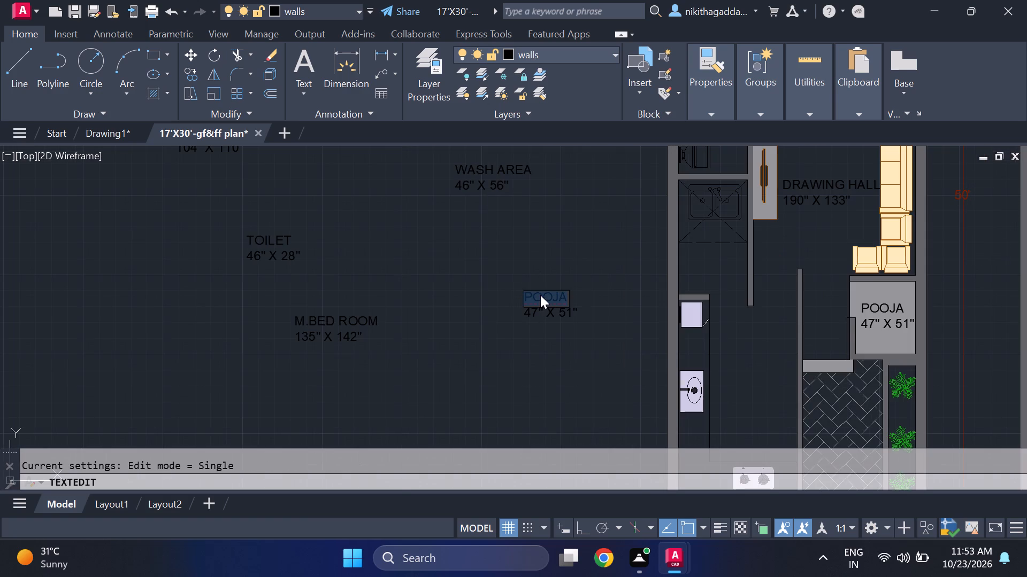
key(Delete)
text(FOU)
key(BackSpace)
text(YER)
key(Return)
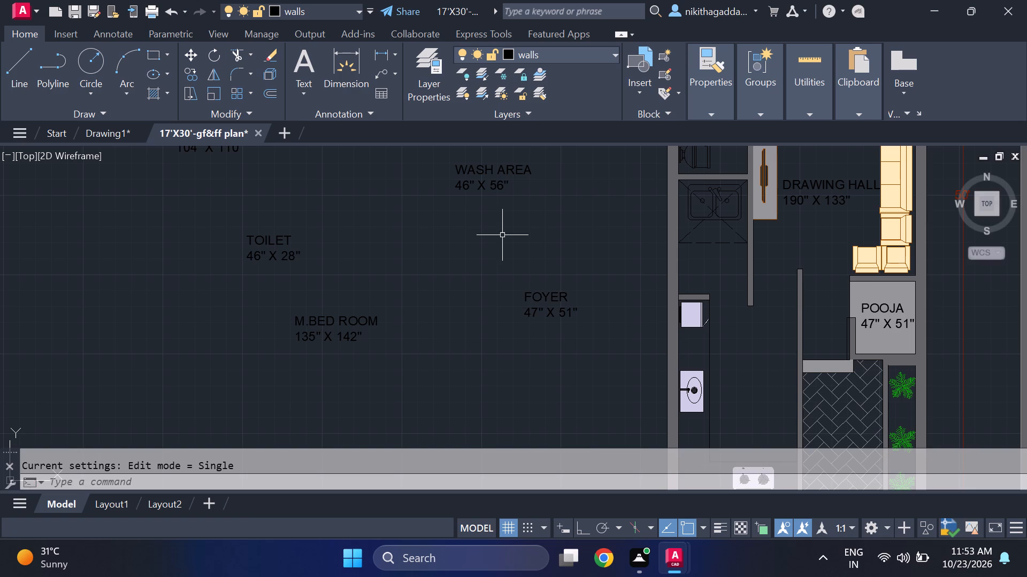
Move only the FOYER text into the ground-floor passage beside the pooja room, just right of the passage wall.
click(573, 284)
click(545, 297)
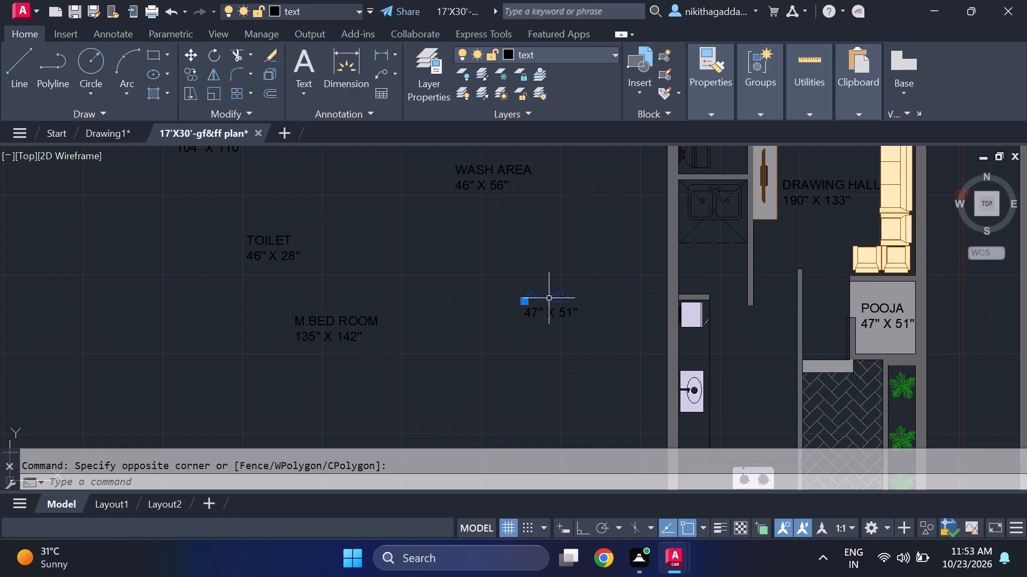
key(m)
key(Return)
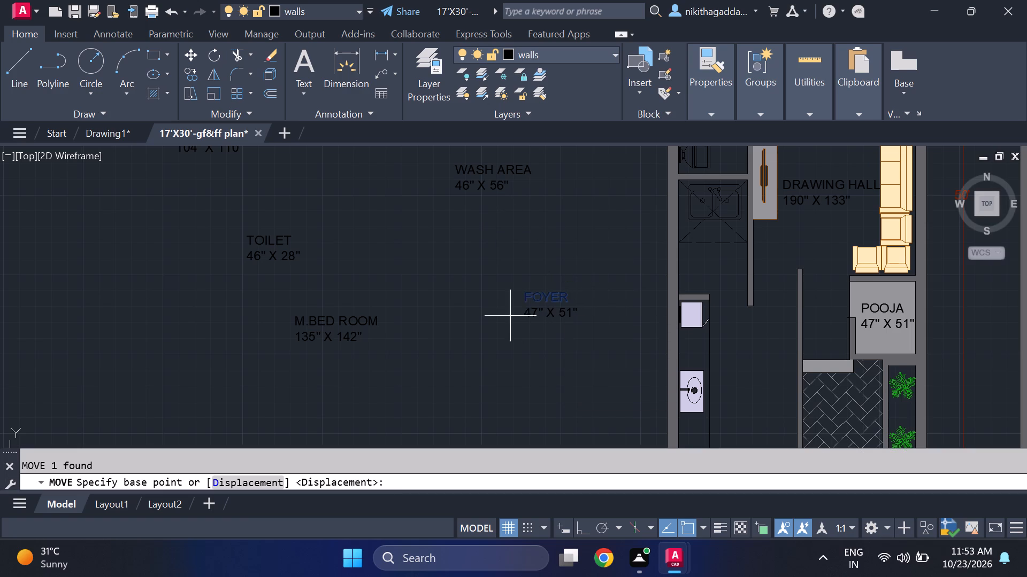
click(527, 301)
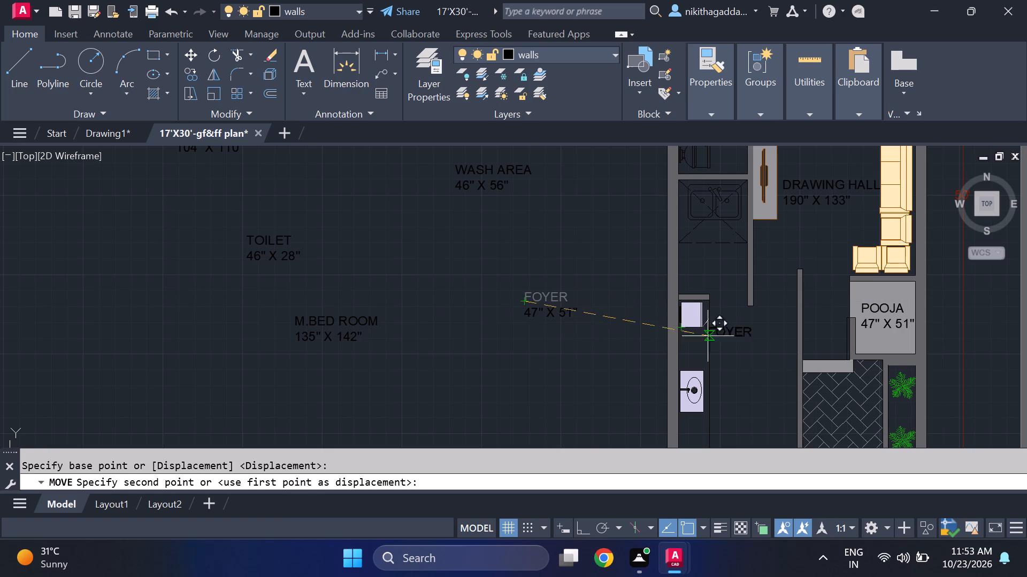
scroll(827, 331, up, 3)
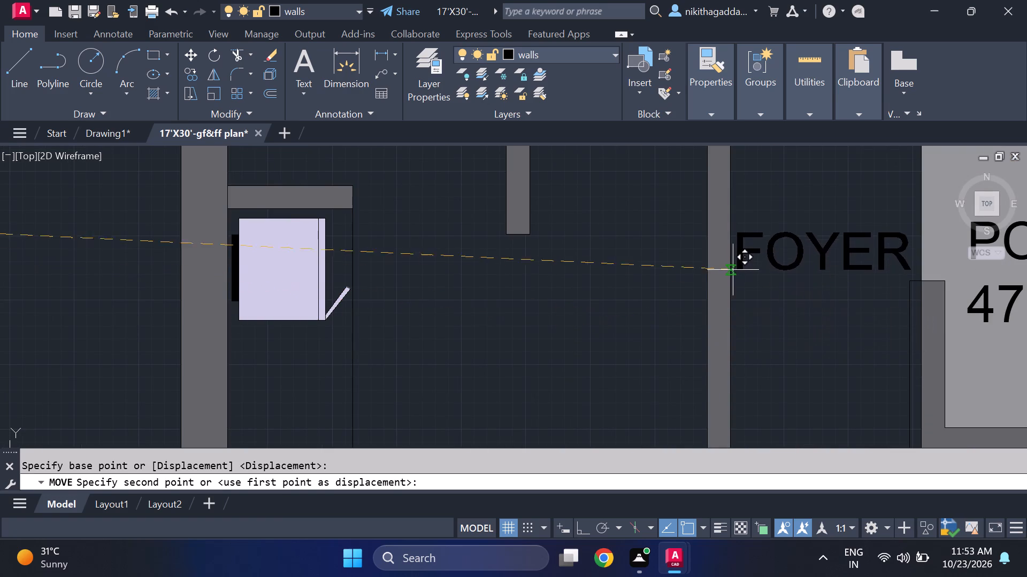
scroll(737, 257, up, 3)
click(726, 255)
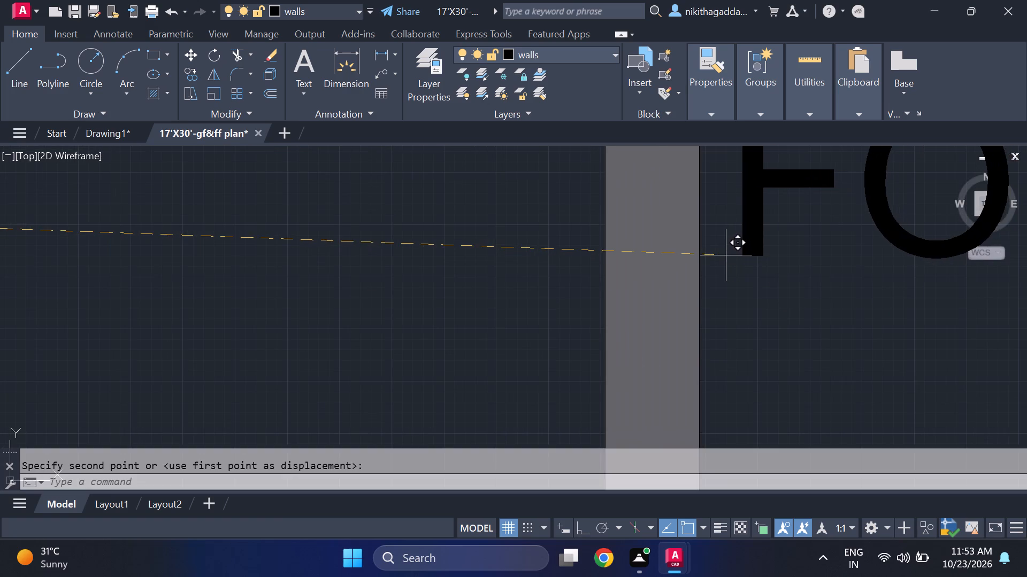
Move the WASH AREA 46" X 56" label into the ground-floor wash area below the sink, against its left wall.
scroll(741, 250, down, 5)
scroll(588, 298, down, 3)
scroll(488, 318, up, 1)
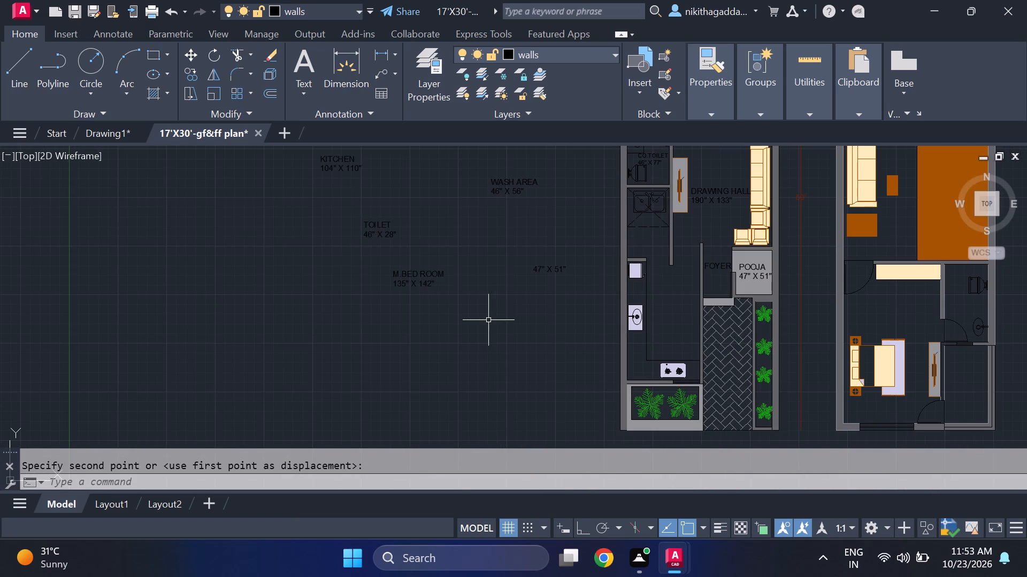
middle_drag(488, 320, 591, 383)
middle_drag(591, 383, 641, 310)
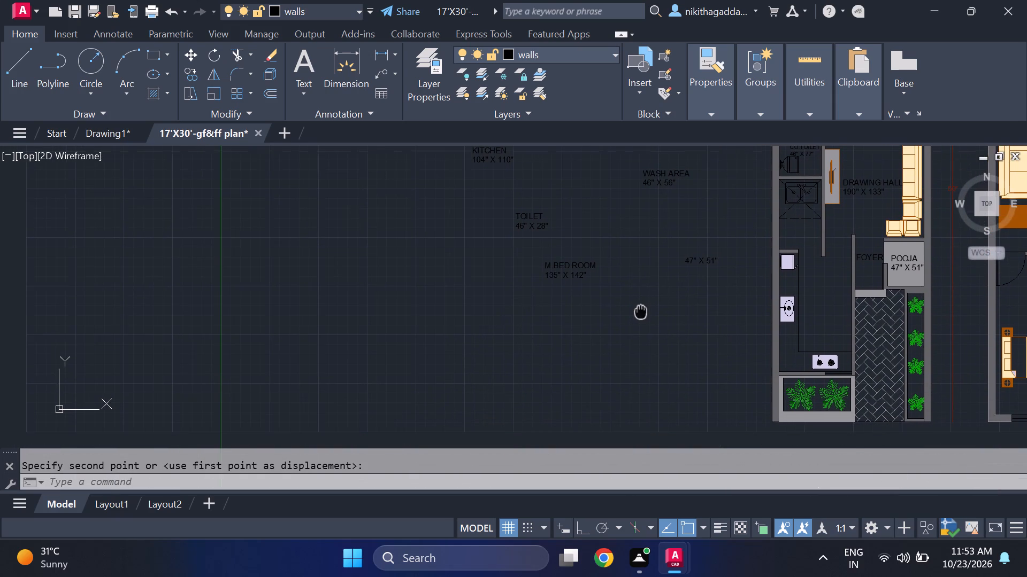
middle_drag(641, 310, 642, 310)
middle_drag(568, 193, 578, 253)
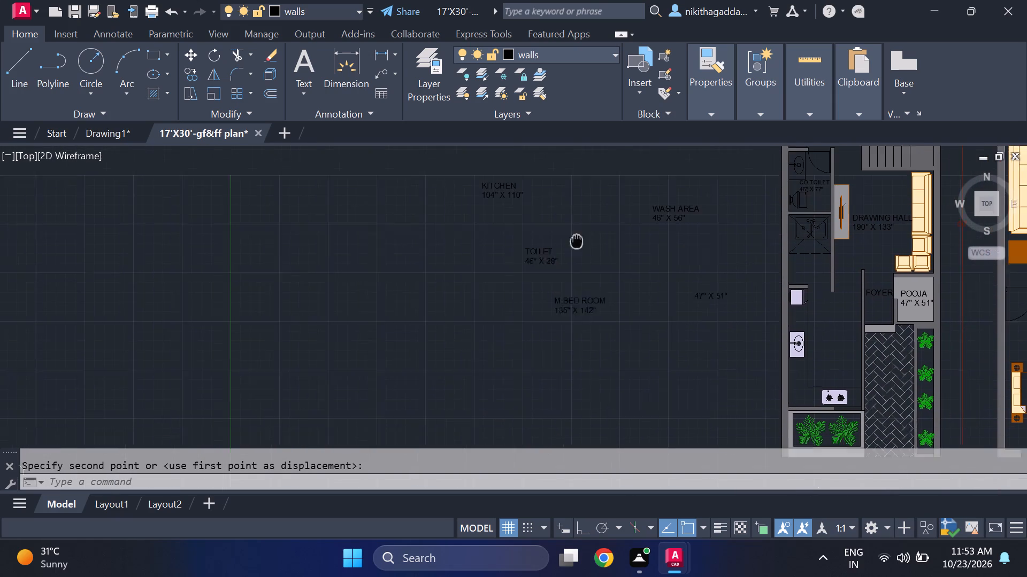
middle_drag(578, 253, 580, 283)
drag(728, 246, 716, 248)
click(630, 305)
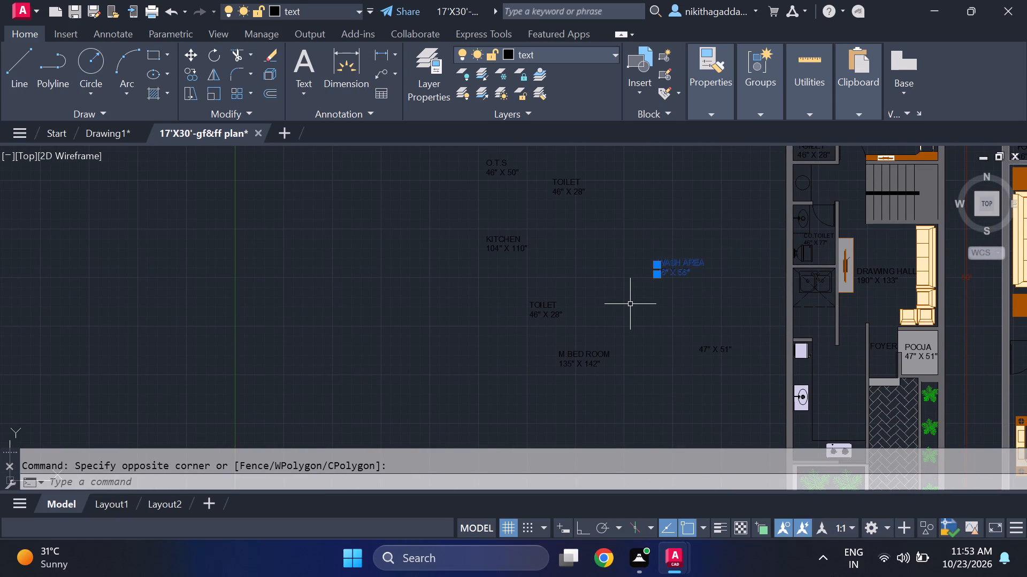
key(m)
key(Return)
click(676, 274)
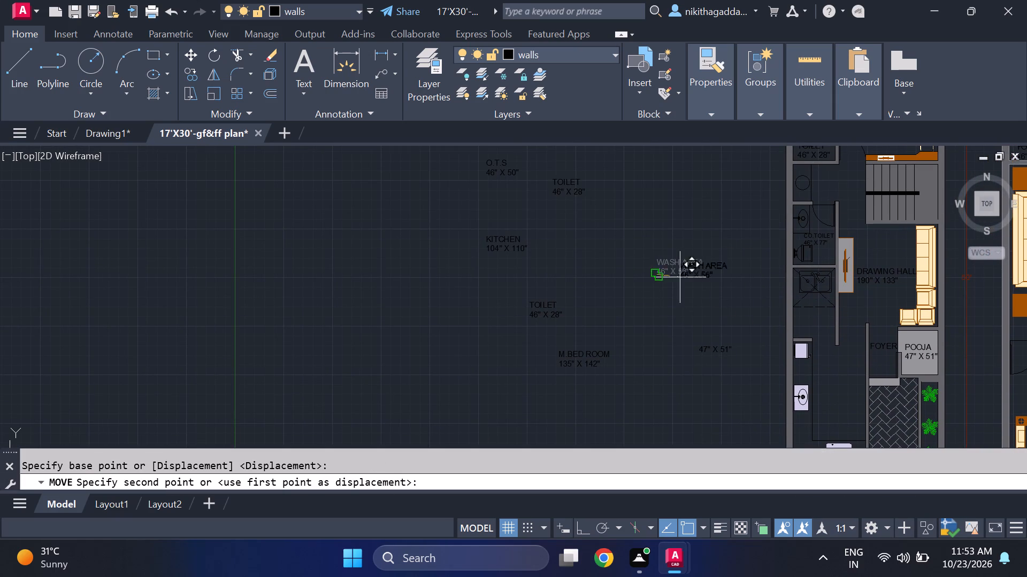
scroll(824, 368, up, 4)
middle_drag(716, 248, 733, 411)
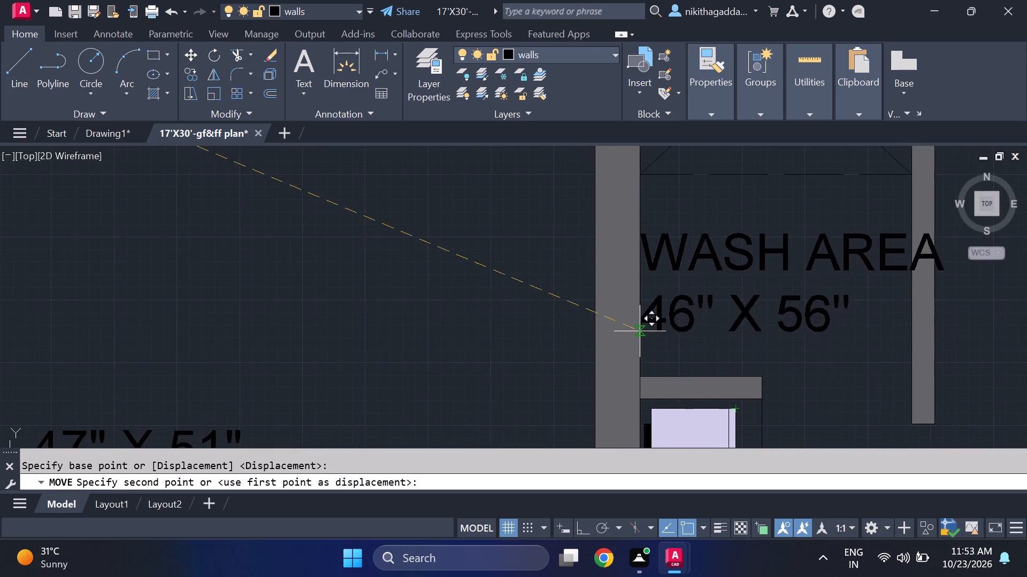
scroll(638, 319, up, 2)
click(643, 318)
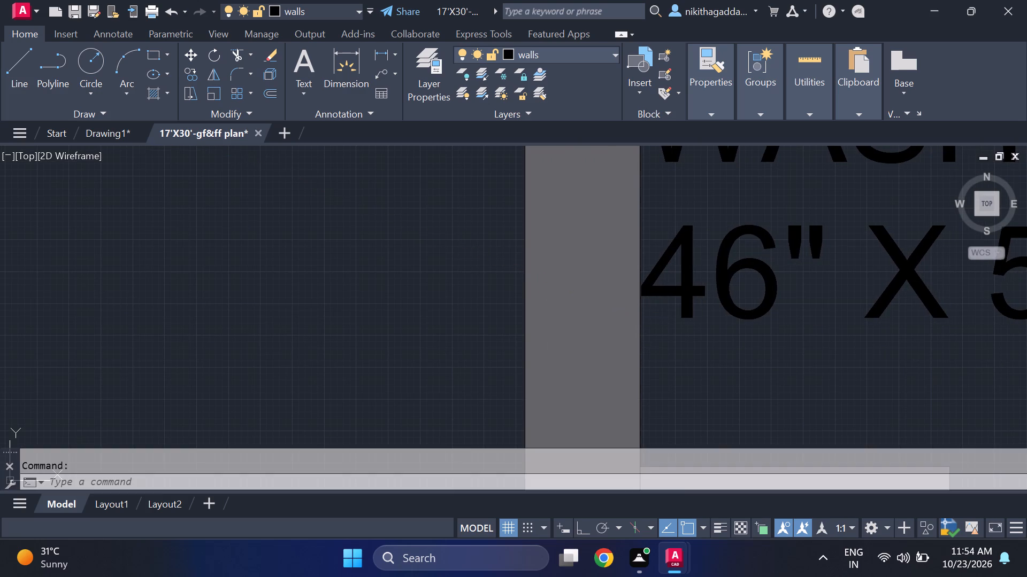
Scale down the WASH AREA 46" X 56" label from its lower-left corner so it fits between the wash area walls.
scroll(734, 290, down, 3)
click(815, 229)
click(773, 294)
scroll(773, 295, down, 1)
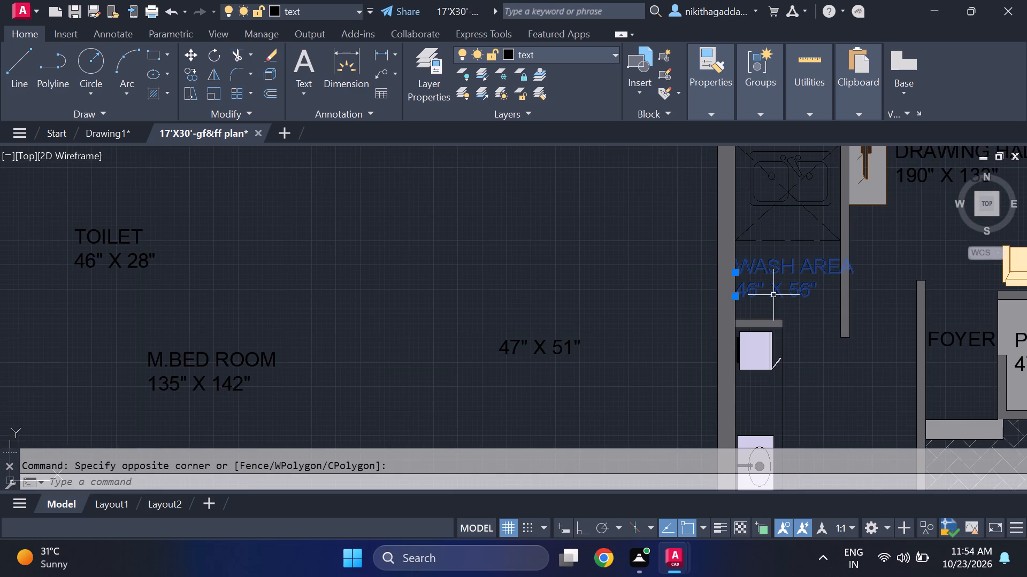
text(SCALE)
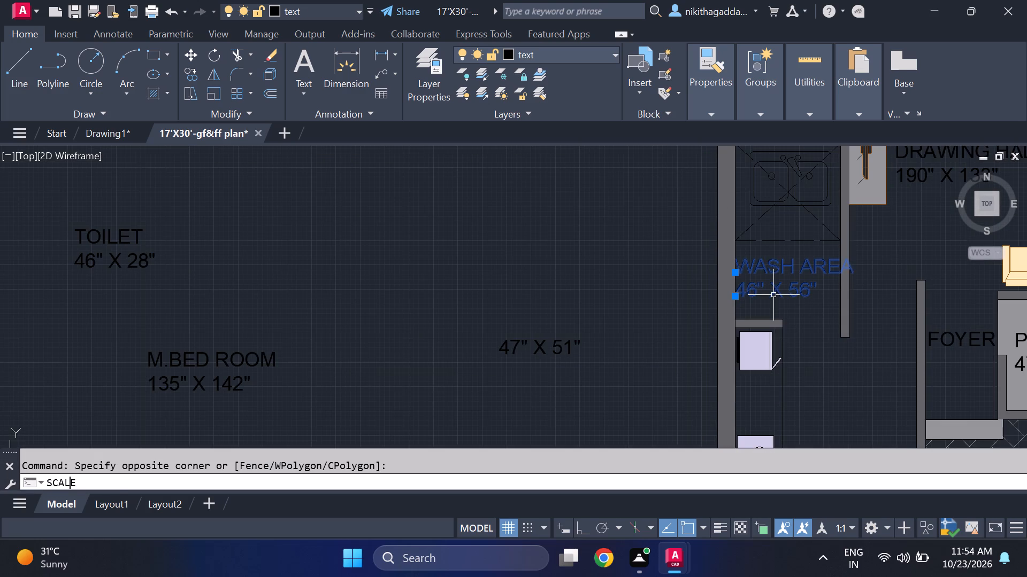
key(Return)
scroll(737, 292, up, 2)
click(734, 301)
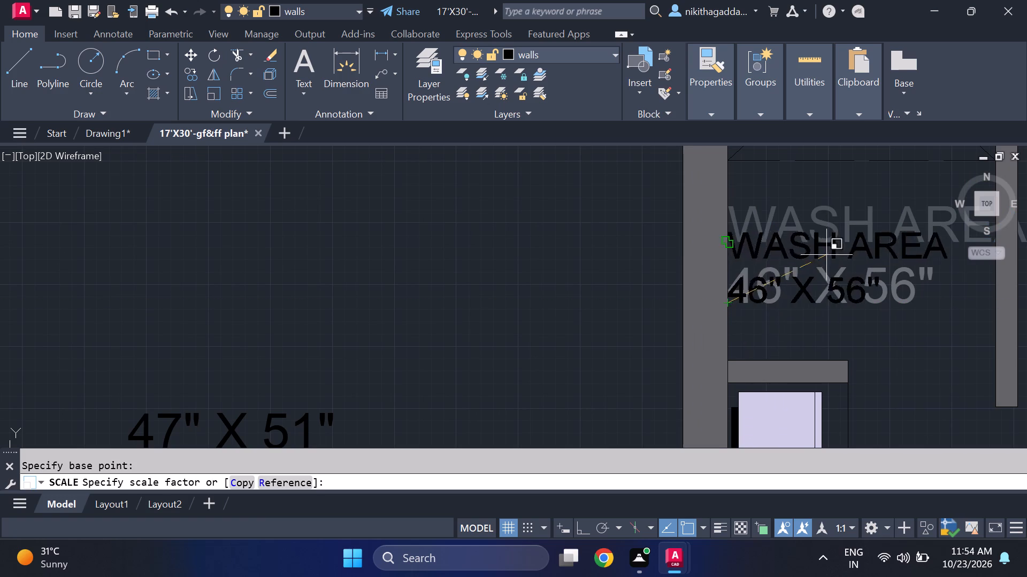
middle_drag(828, 256, 796, 364)
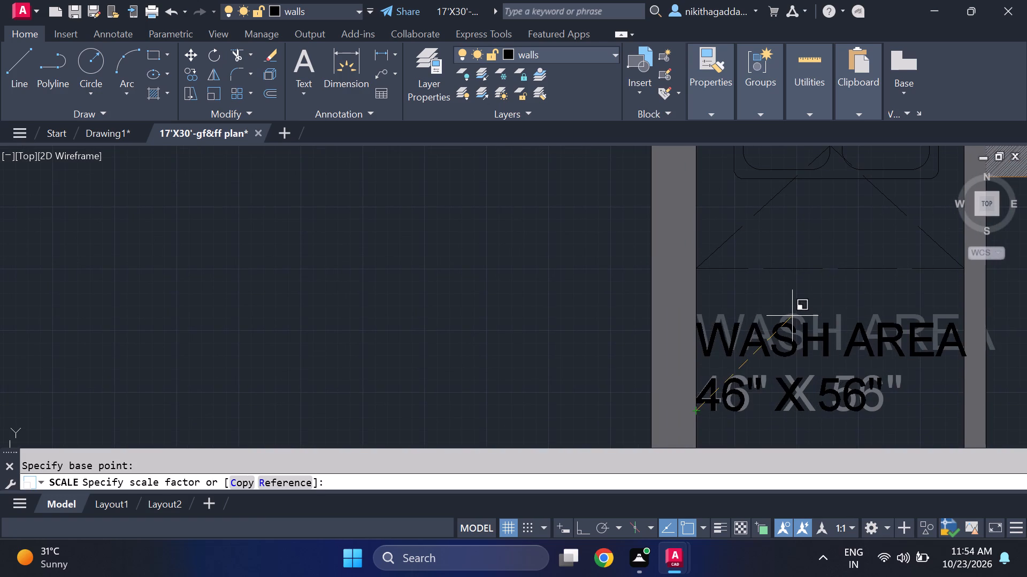
click(792, 316)
Move the KITCHEN 104" X 110" label from outside the plan into the ground-floor kitchen, between the sink counter and the stove.
scroll(808, 305, down, 3)
middle_drag(574, 377, 603, 339)
middle_drag(603, 339, 605, 331)
middle_drag(531, 258, 535, 291)
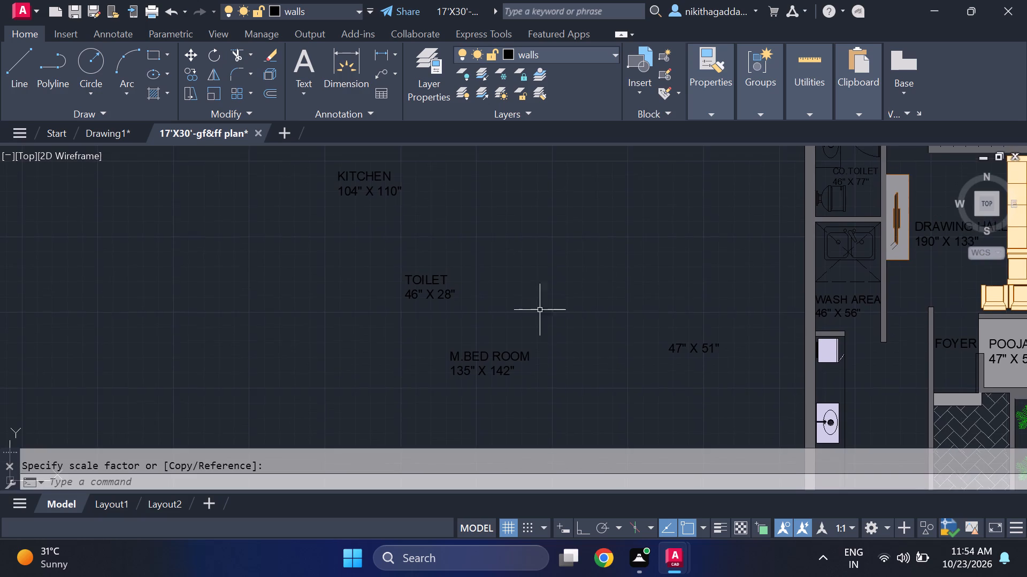
middle_drag(541, 313, 555, 369)
drag(454, 219, 412, 237)
drag(394, 243, 371, 248)
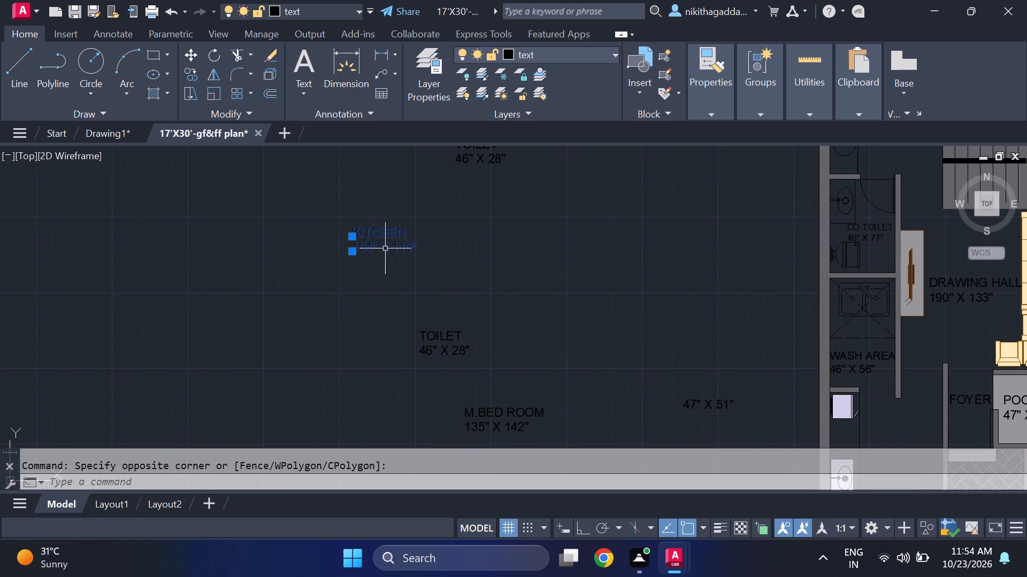
key(m)
key(Return)
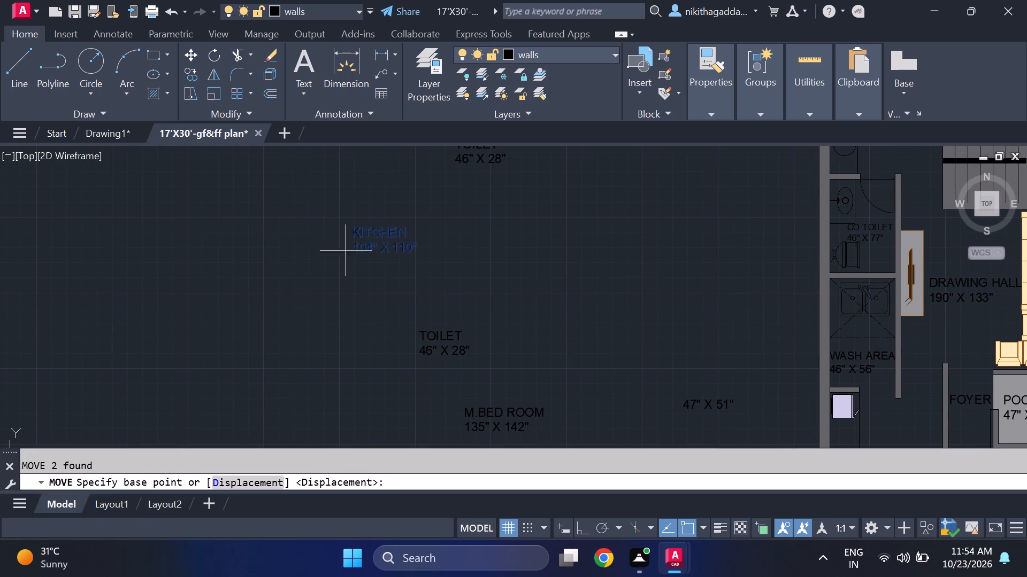
click(353, 251)
middle_drag(727, 404, 456, 181)
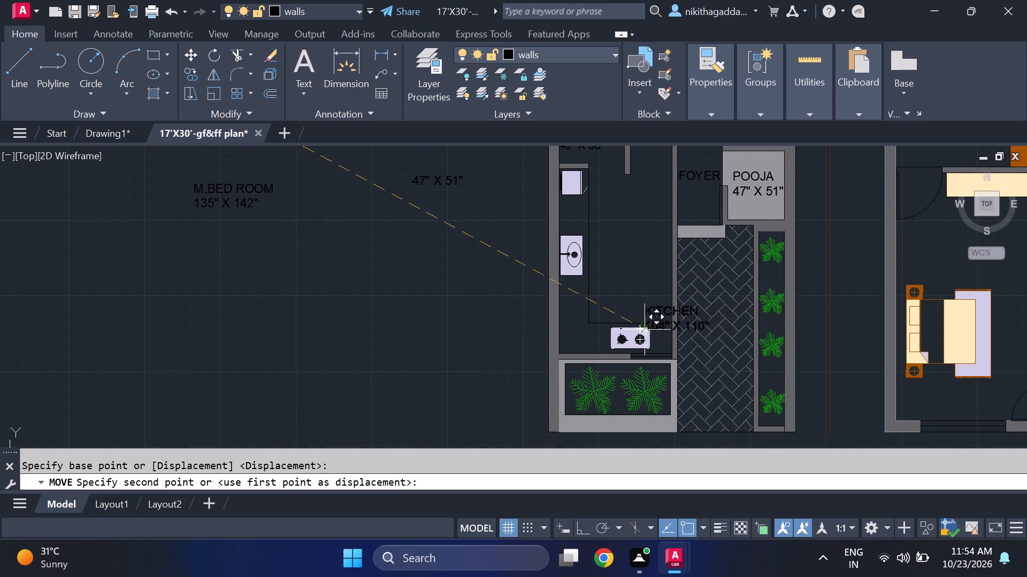
scroll(594, 292, up, 2)
click(608, 267)
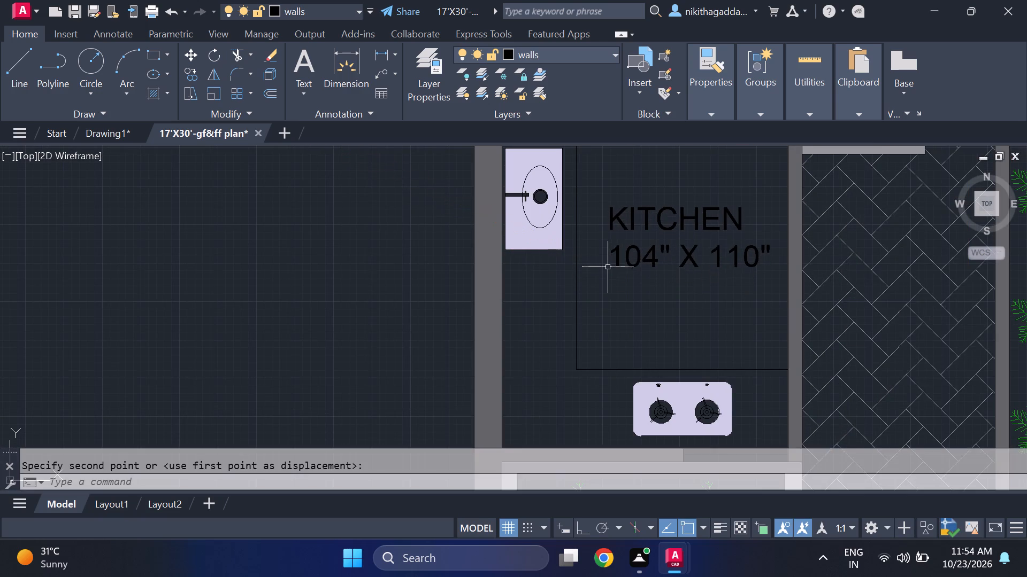
Copy the ground-floor M.BED ROOM 135" X 142" label into the first-floor front bedroom, between the wardrobe and the bed.
scroll(599, 271, down, 3)
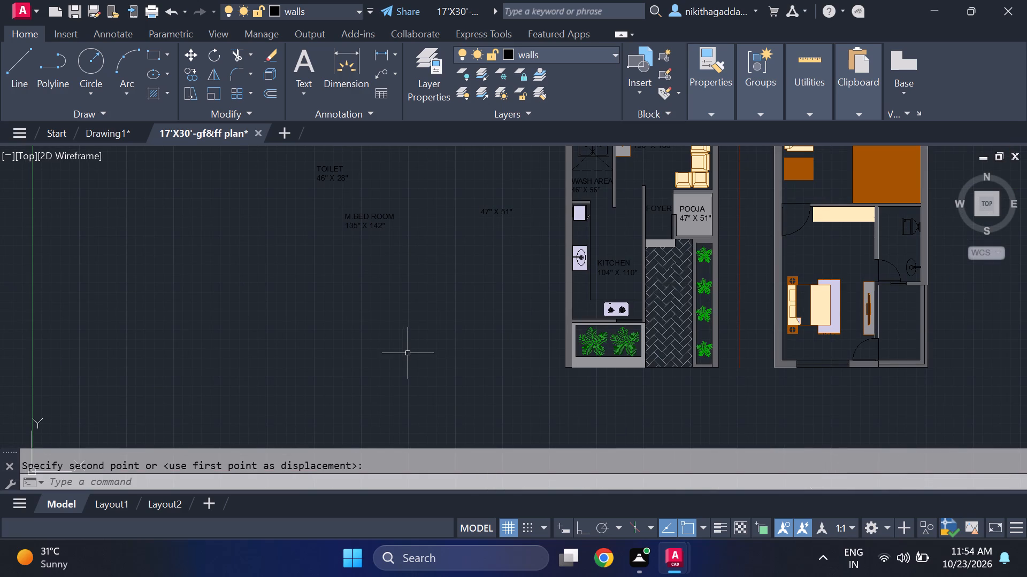
middle_click(474, 313)
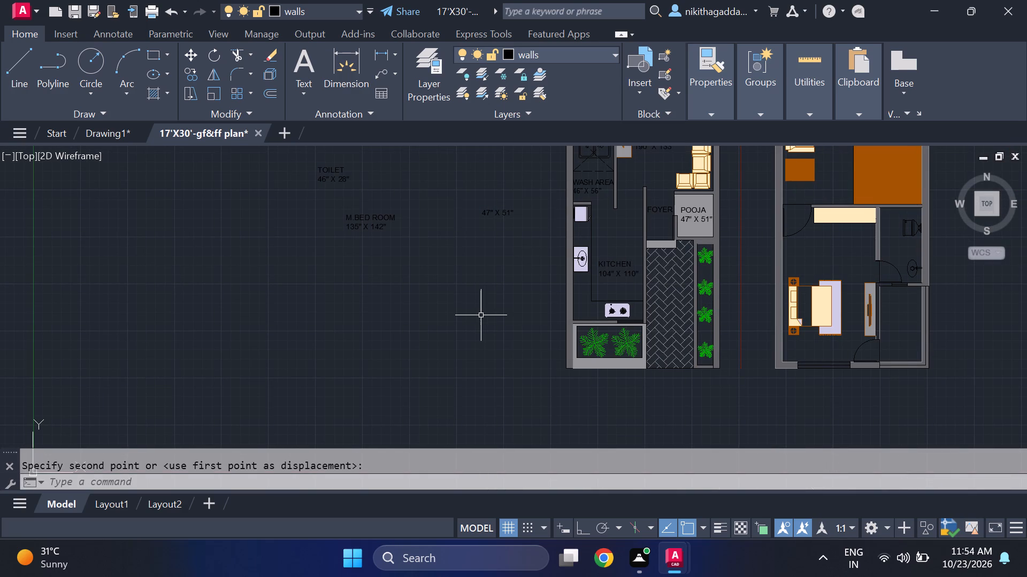
scroll(486, 263, down, 2)
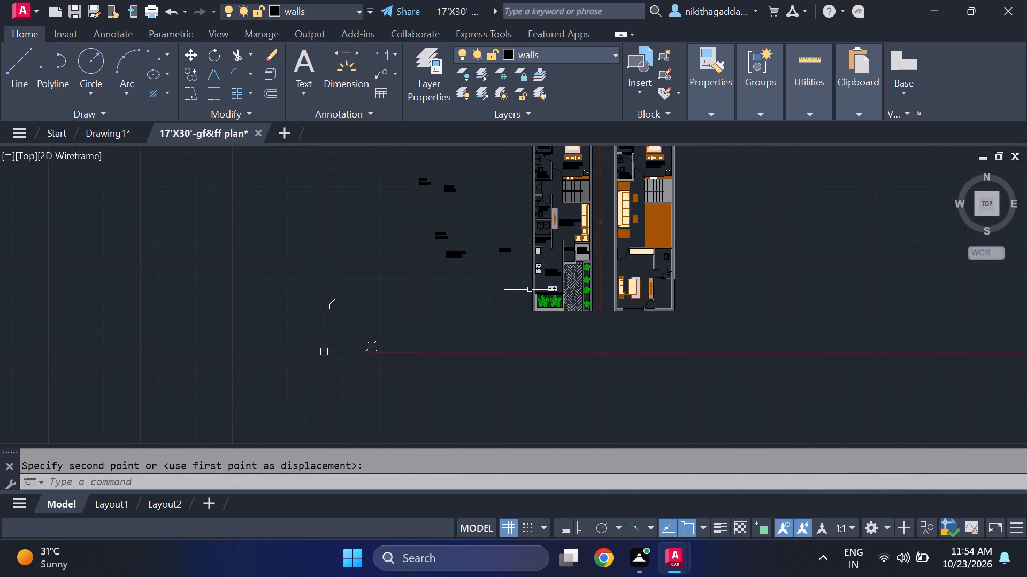
middle_drag(530, 292, 537, 386)
scroll(540, 344, up, 3)
scroll(652, 367, down, 4)
scroll(671, 326, up, 3)
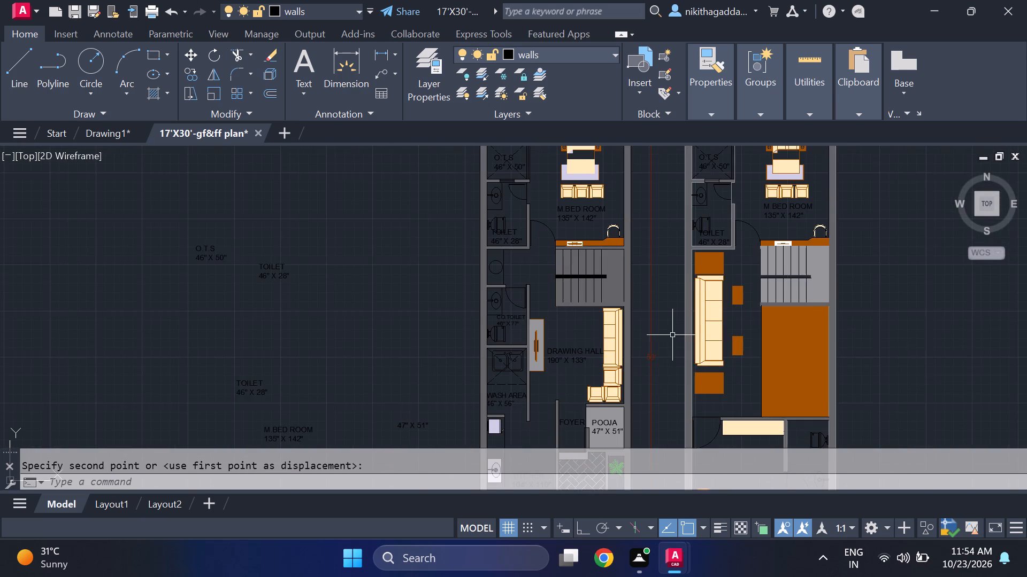
middle_drag(676, 387, 606, 352)
middle_drag(528, 322, 522, 316)
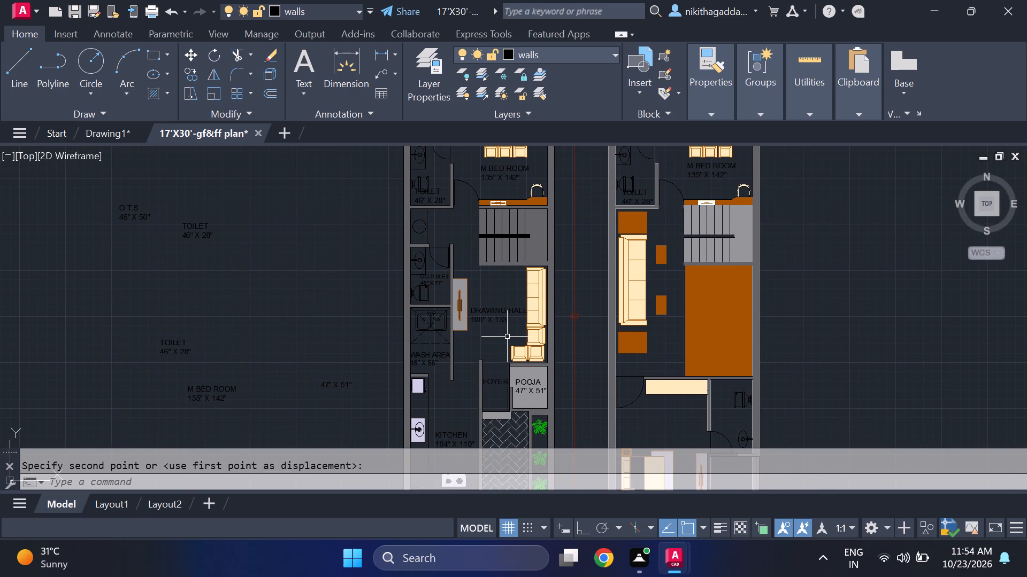
middle_drag(289, 299, 336, 439)
scroll(297, 326, up, 1)
scroll(400, 356, down, 3)
scroll(441, 322, up, 3)
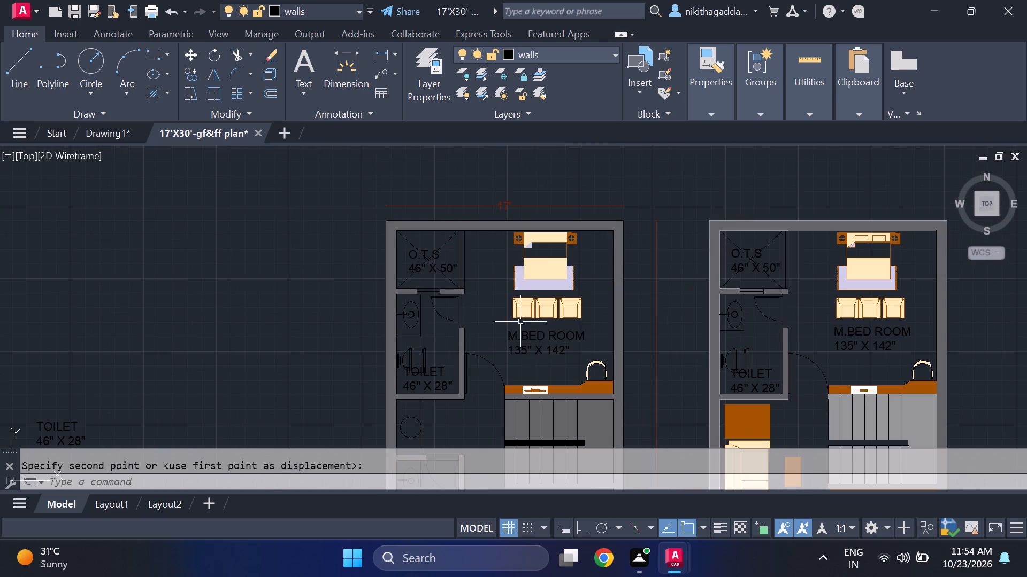
click(543, 334)
click(532, 349)
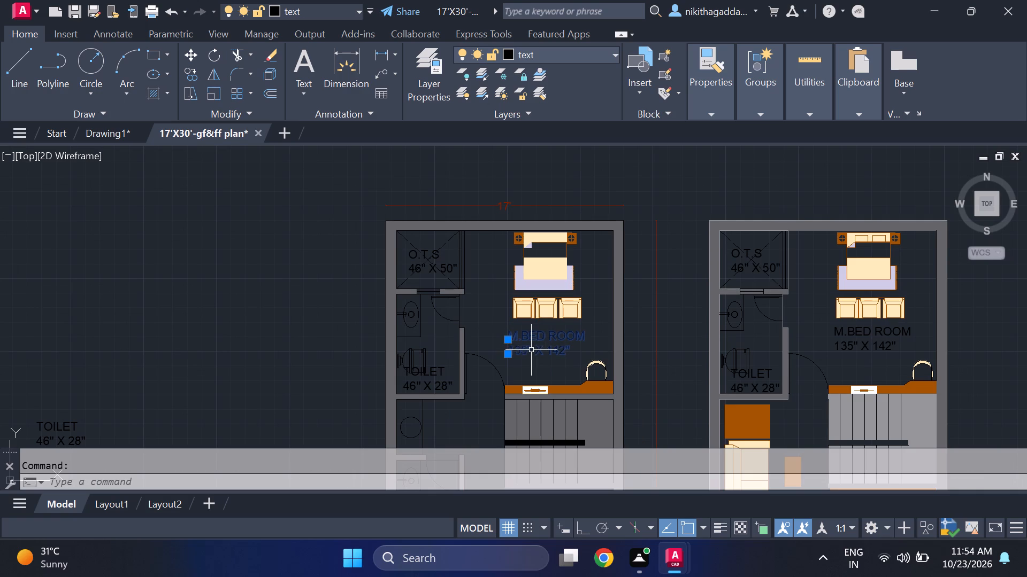
text(CO')
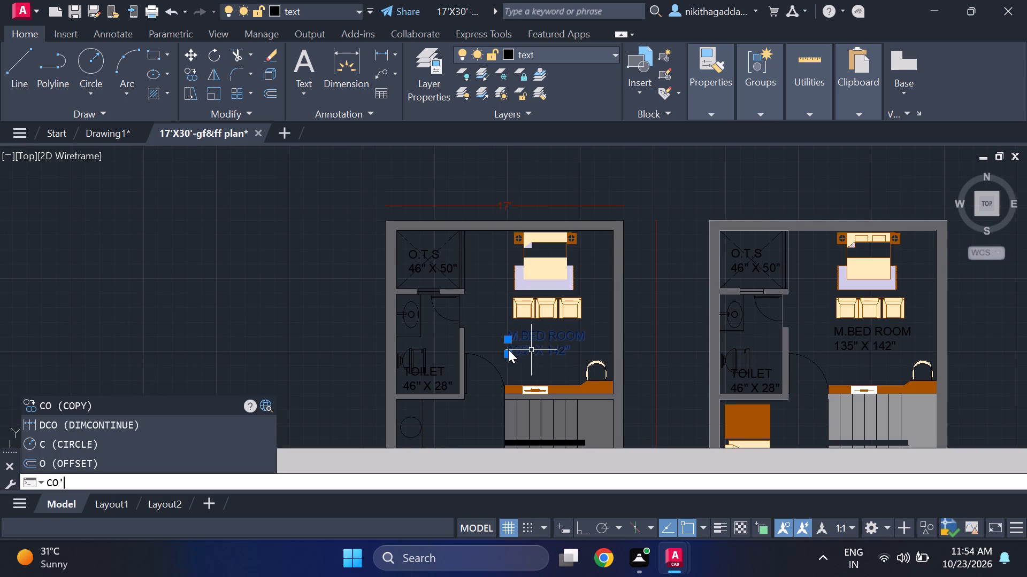
key(BackSpace)
key(Return)
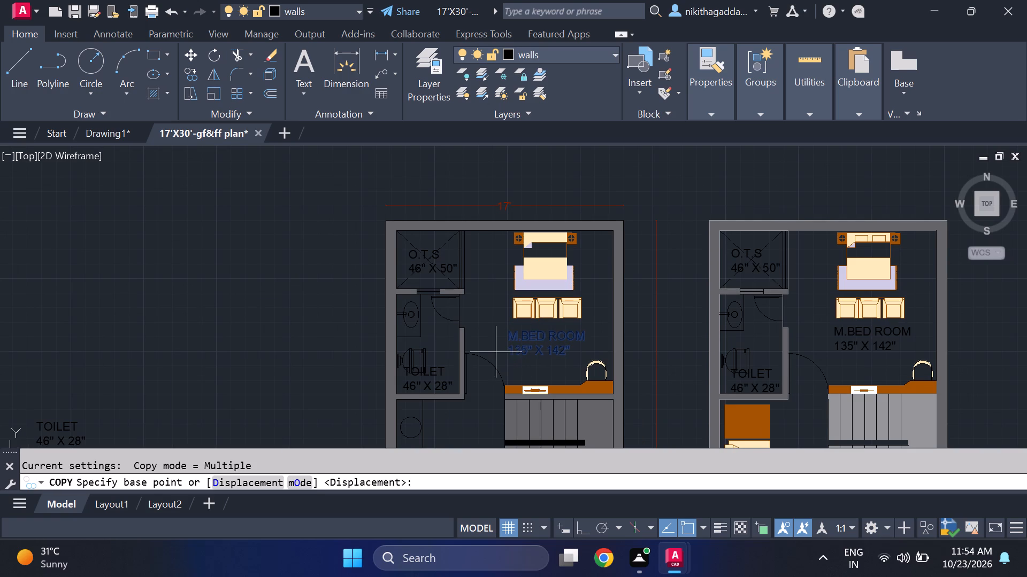
click(515, 356)
middle_drag(566, 418, 490, 319)
scroll(426, 177, down, 4)
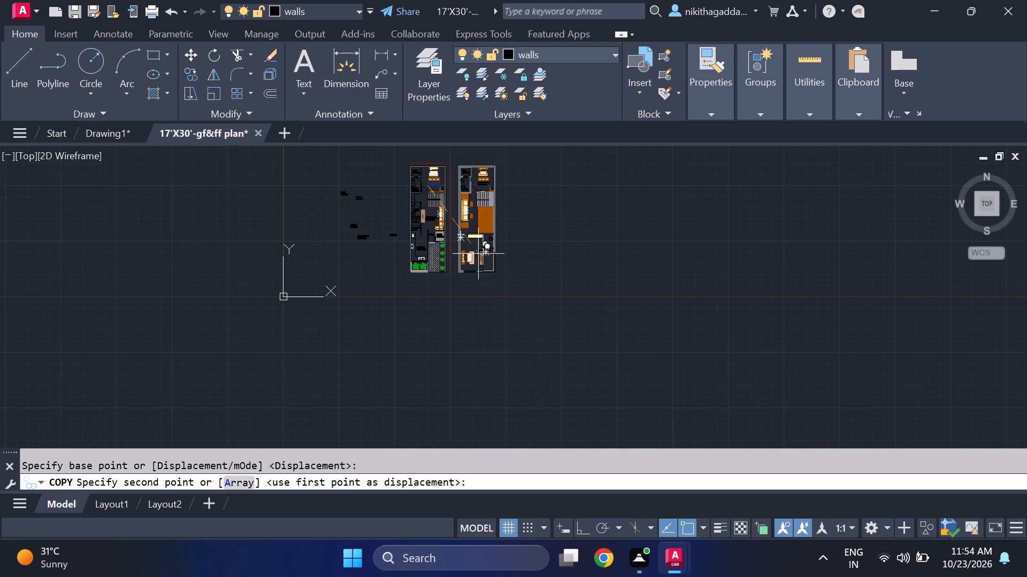
scroll(482, 253, up, 4)
middle_drag(500, 344, 608, 362)
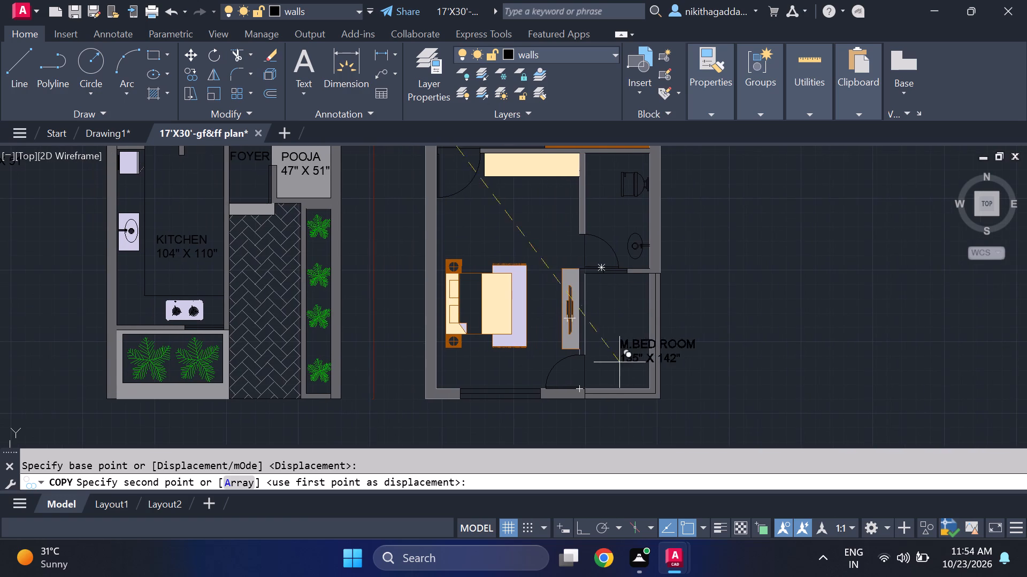
middle_drag(485, 266, 492, 306)
click(495, 279)
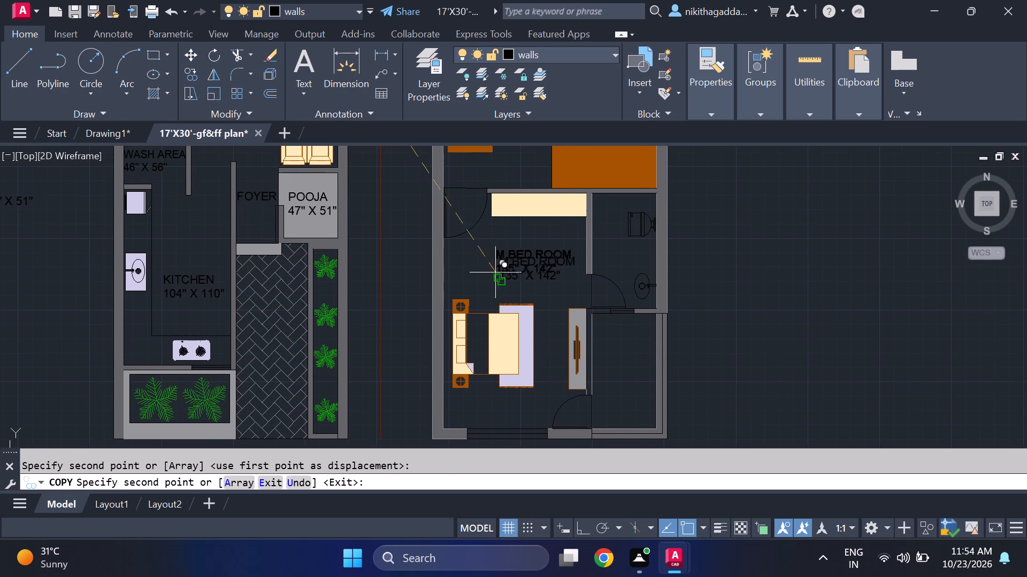
middle_drag(696, 273, 741, 372)
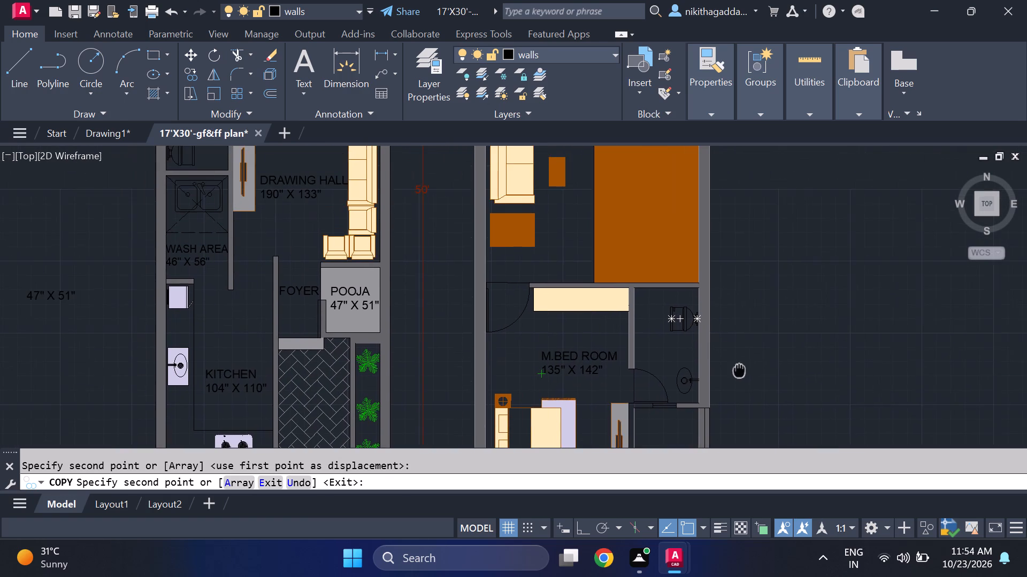
middle_drag(741, 372, 742, 323)
key(Escape)
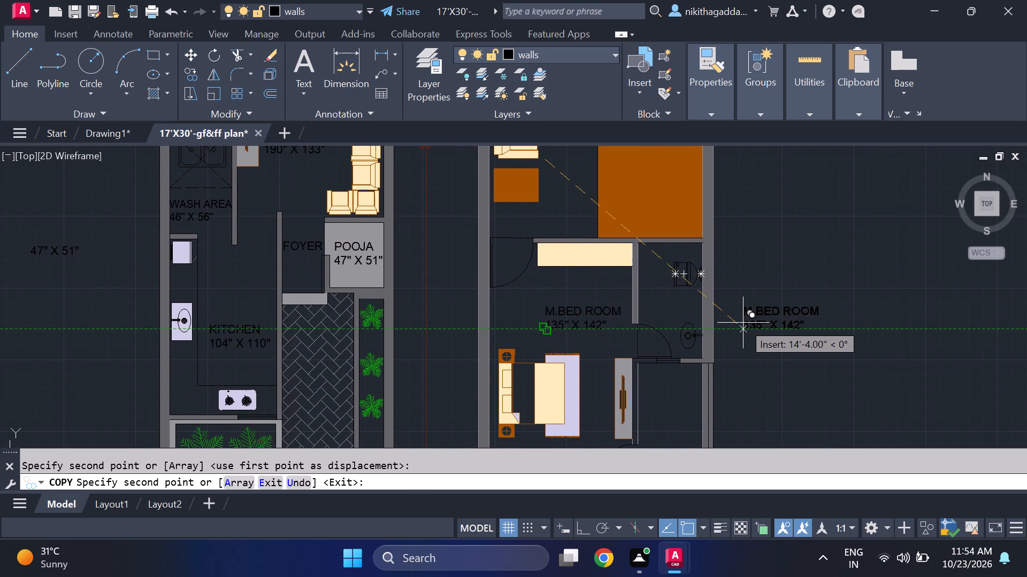
Copy the KITCHEN 104" X 110" label into the first-floor front space beside the bedroom, the toilet above it, and the orange-filled area below the stairs.
scroll(462, 361, down, 1)
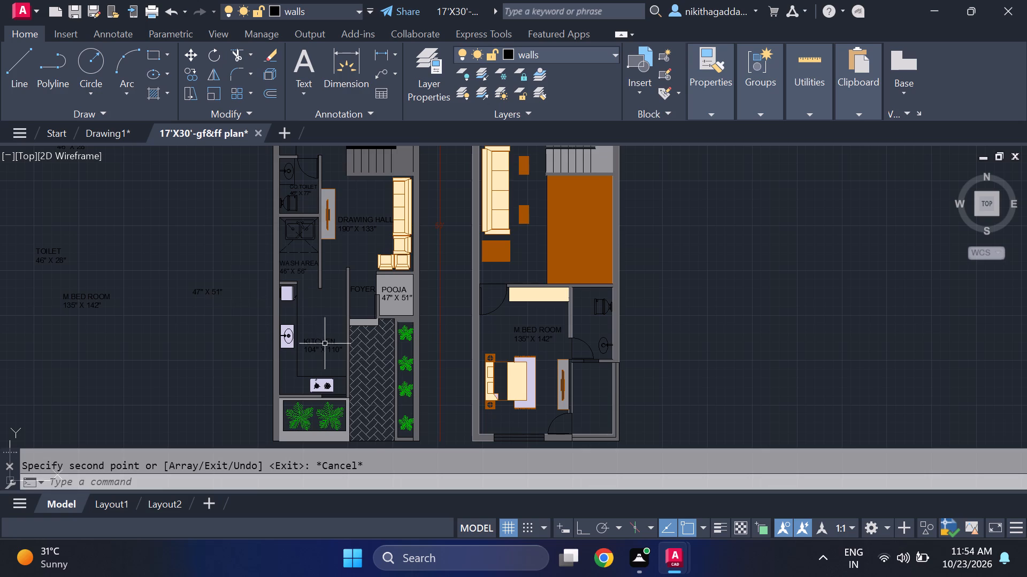
scroll(317, 359, up, 2)
drag(319, 306, 316, 311)
click(309, 338)
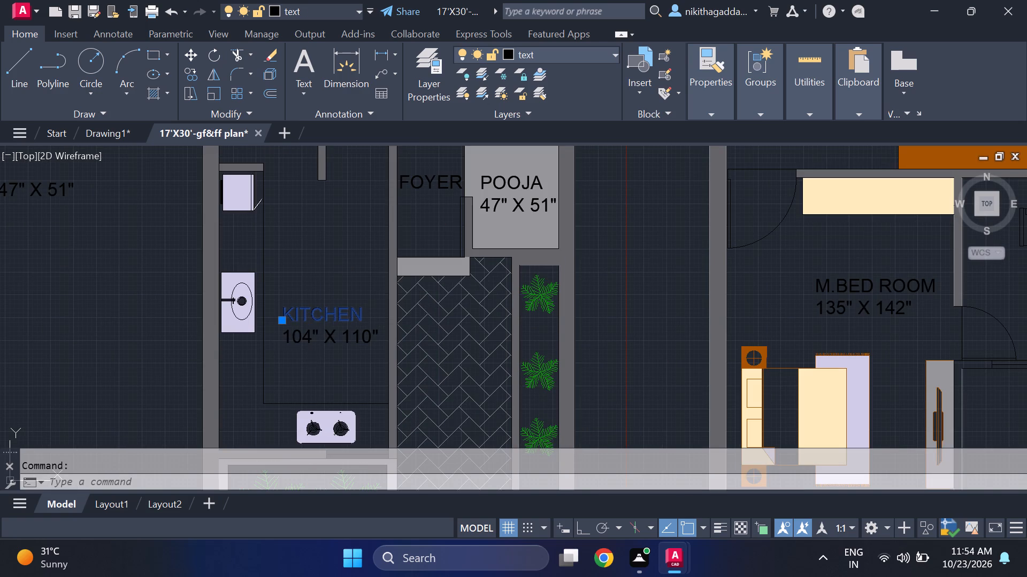
text(CO)
key(Return)
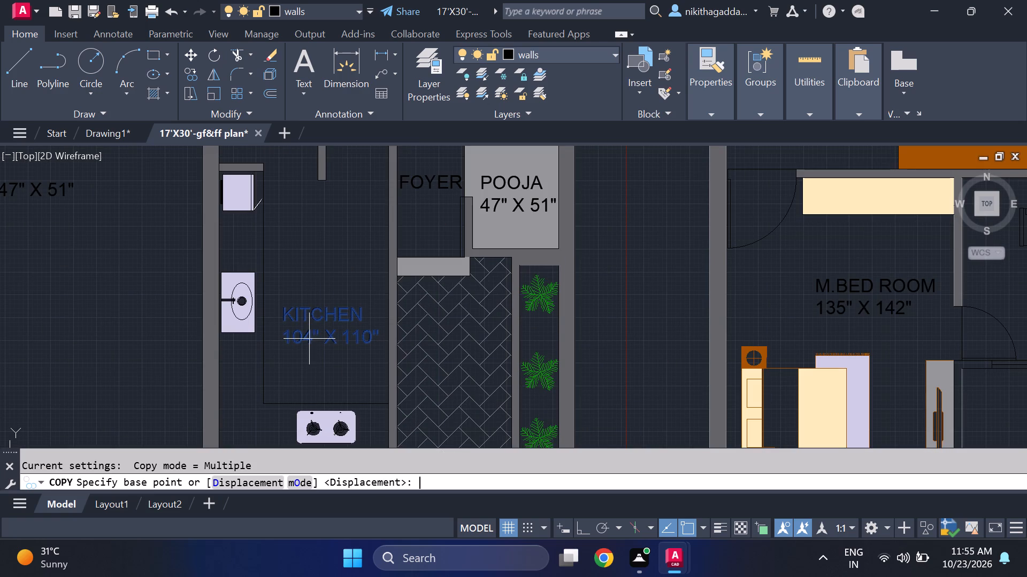
drag(281, 333, 290, 332)
middle_drag(779, 367, 290, 230)
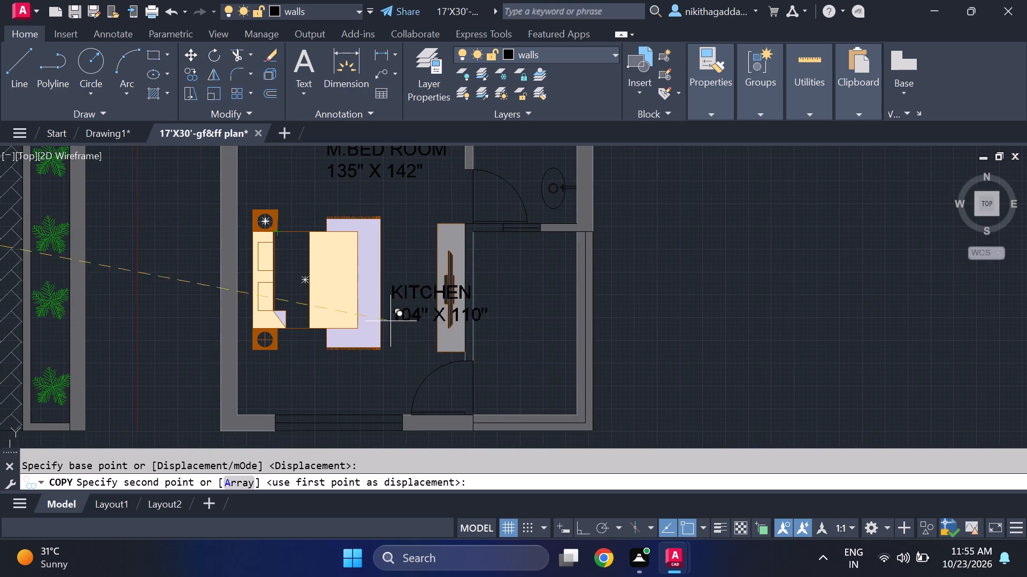
scroll(455, 326, up, 2)
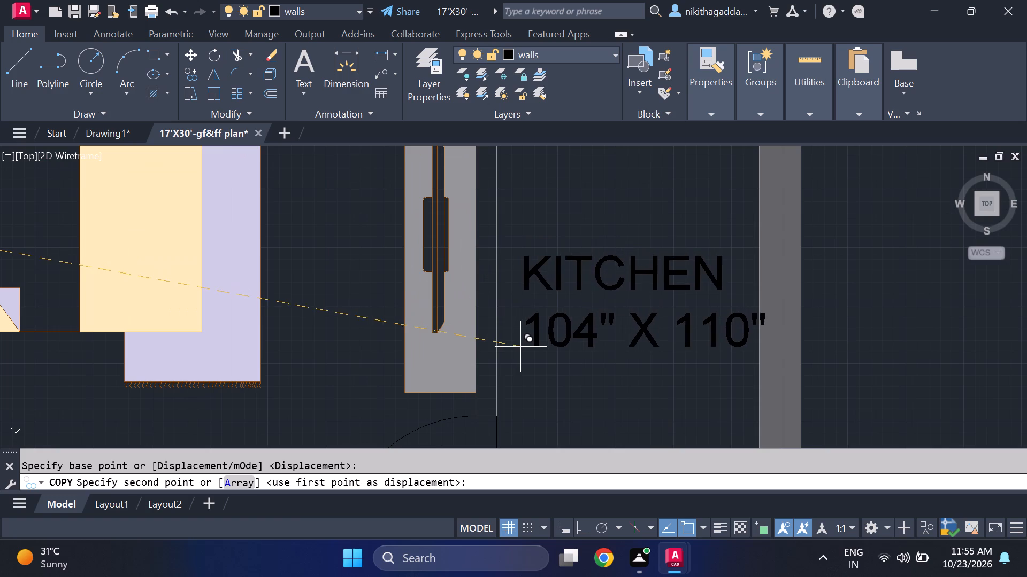
click(509, 340)
middle_drag(569, 254, 621, 448)
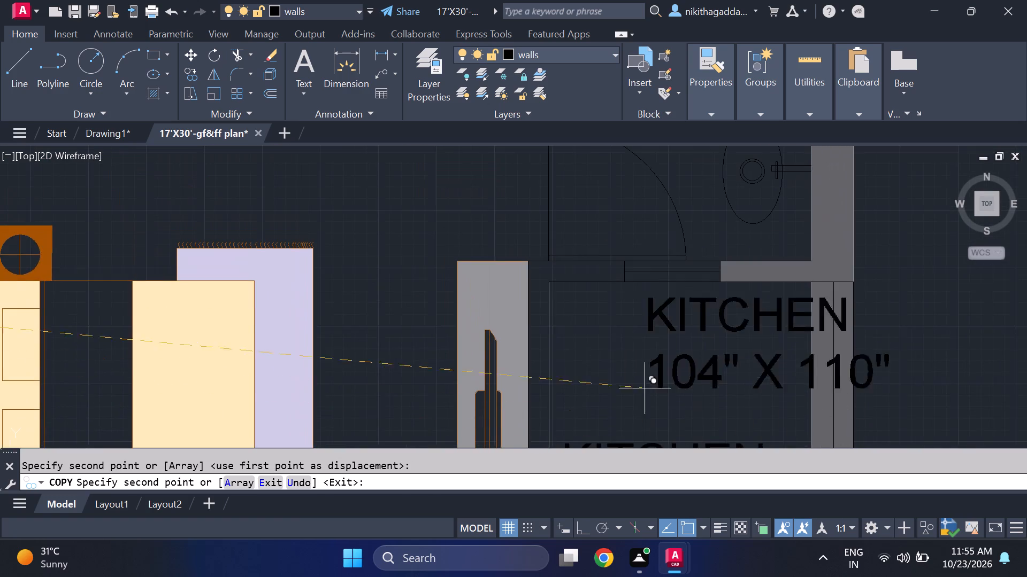
scroll(608, 308, down, 1)
middle_drag(608, 315, 632, 441)
click(609, 291)
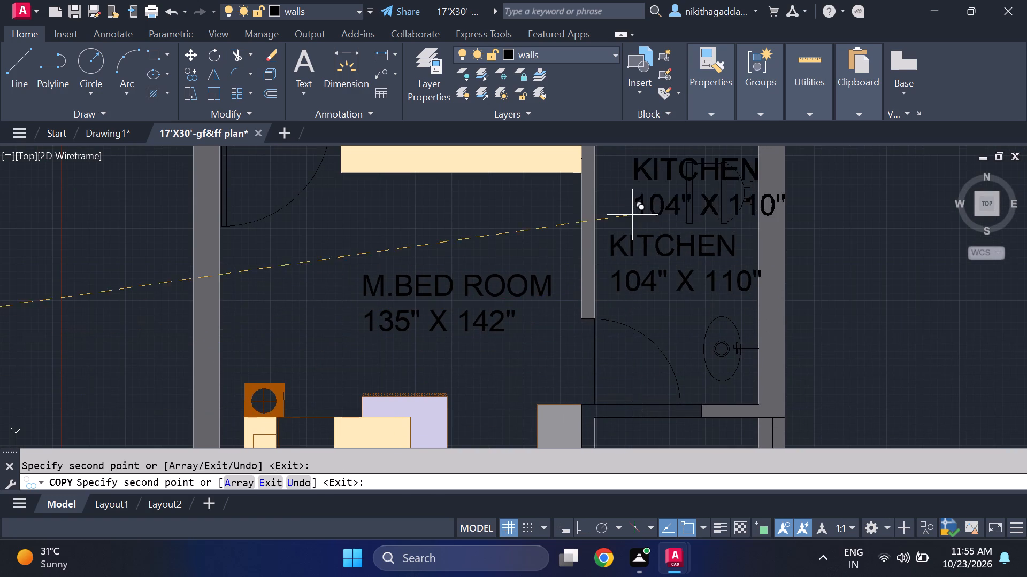
middle_drag(642, 231, 689, 422)
scroll(690, 422, down, 3)
scroll(649, 313, up, 2)
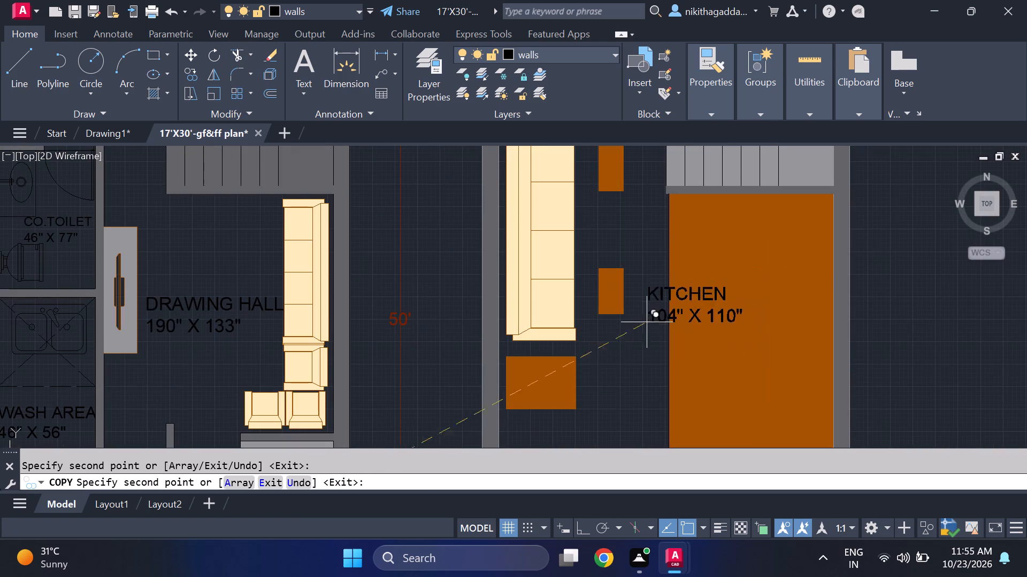
click(694, 335)
middle_drag(729, 260, 791, 390)
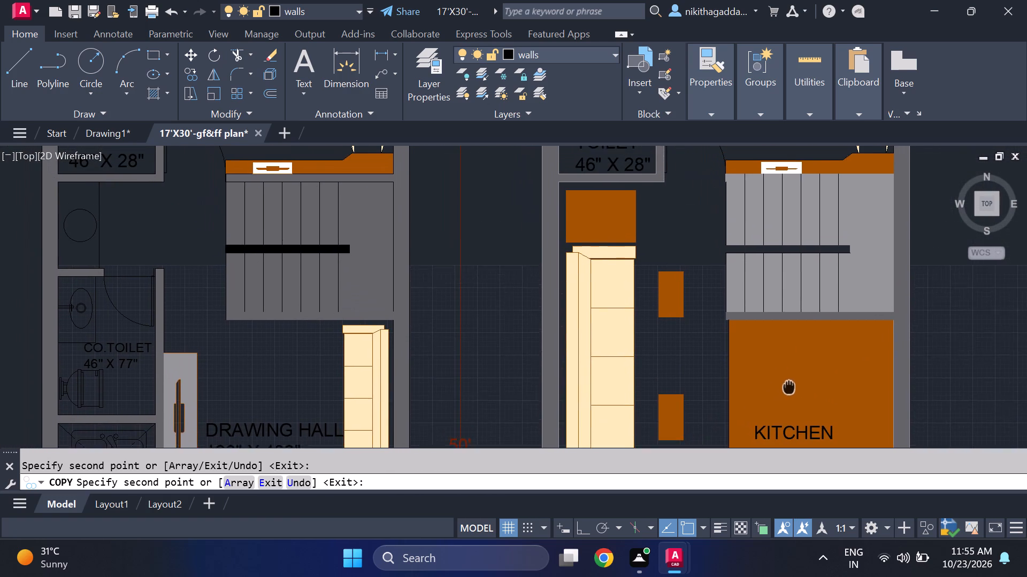
middle_drag(791, 390, 791, 391)
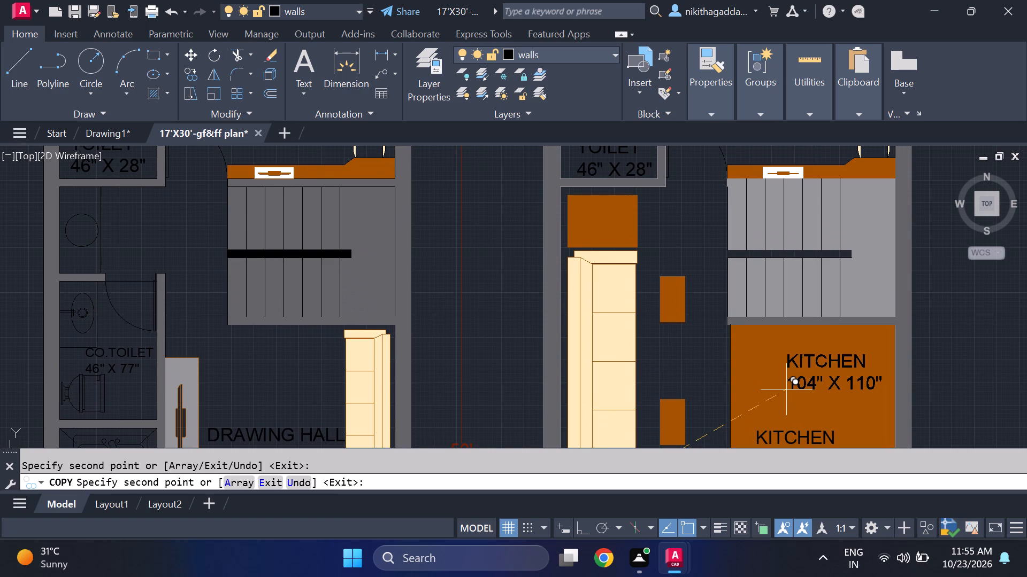
key(Escape)
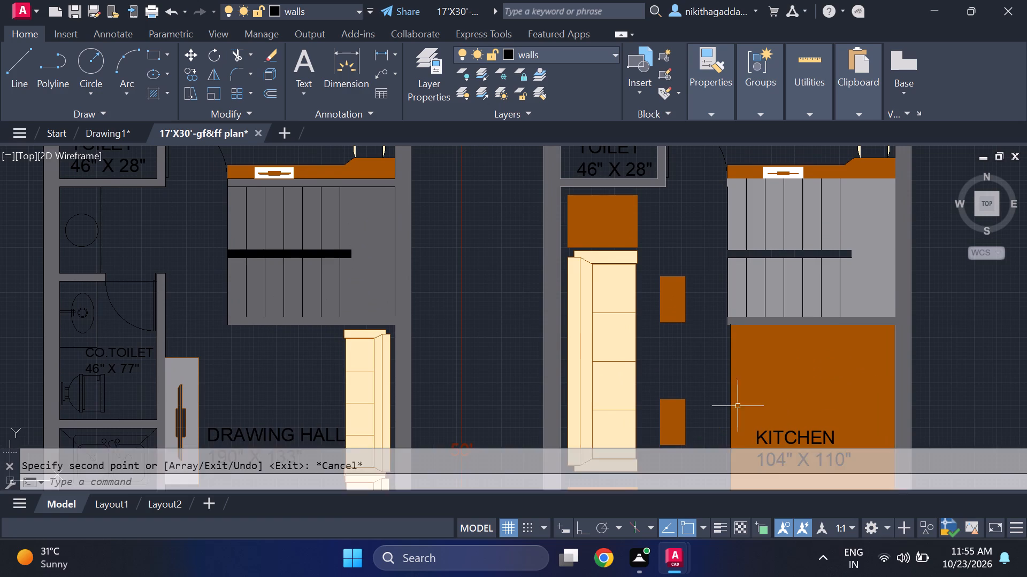
Change the KITCHEN text in the first-floor orange-filled area to SEEN BELOW.
scroll(768, 370, down, 2)
middle_drag(766, 399, 721, 317)
scroll(722, 317, up, 2)
double_click(740, 306)
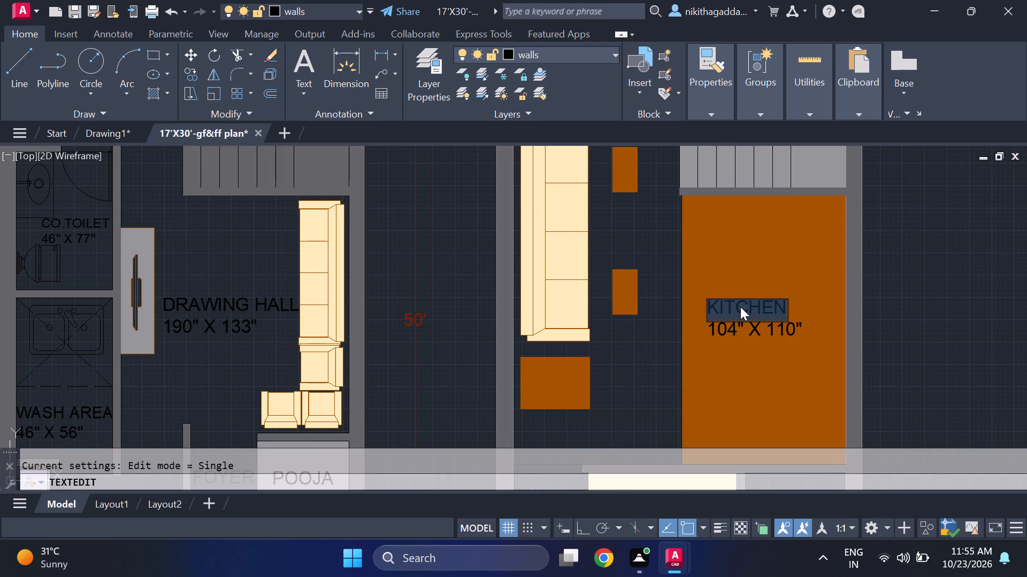
key(Delete)
text(SEEN BELOW)
key(Return)
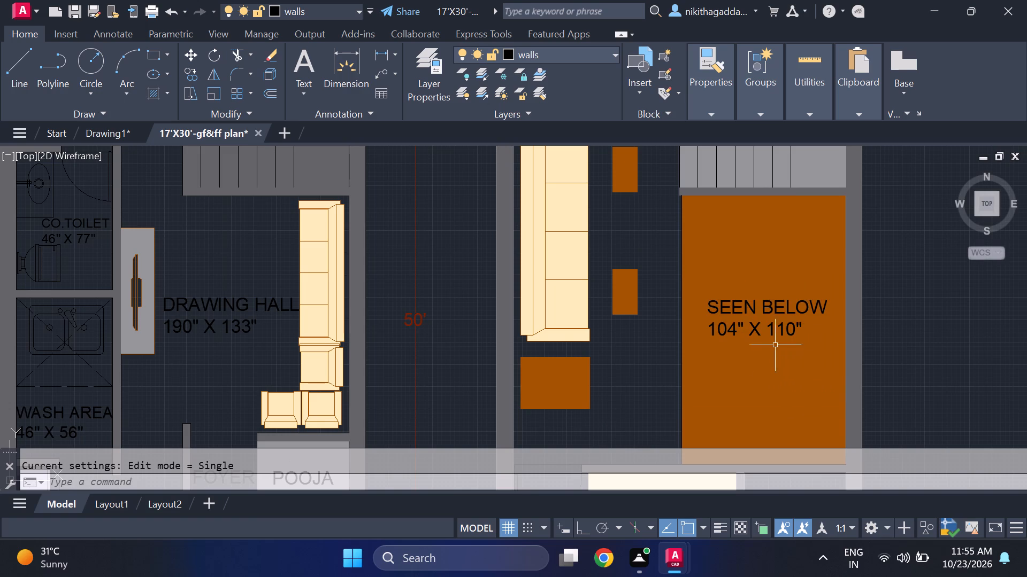
Delete the 104" X 110" size text beneath the SEEN BELOW label.
click(755, 329)
key(Delete)
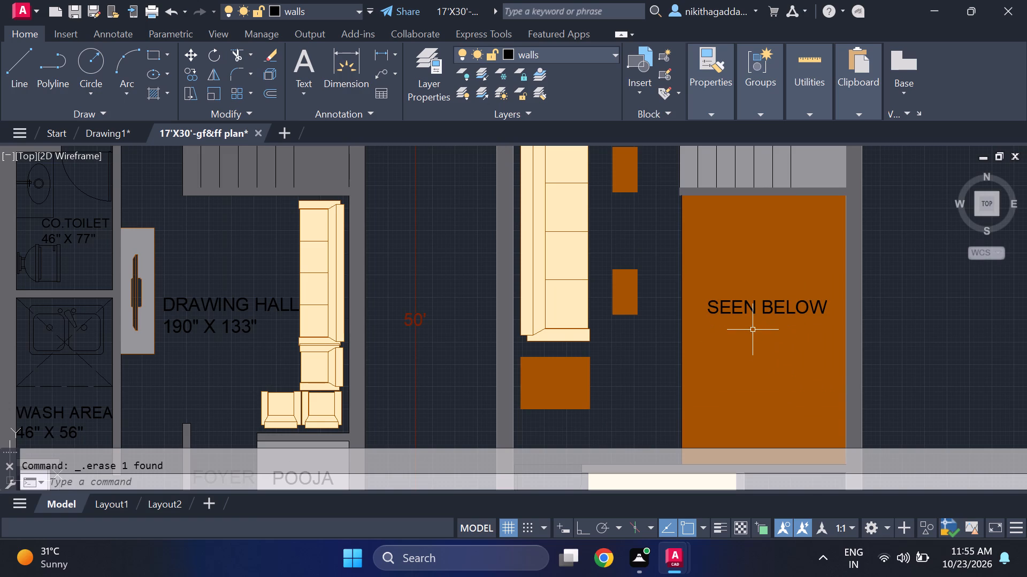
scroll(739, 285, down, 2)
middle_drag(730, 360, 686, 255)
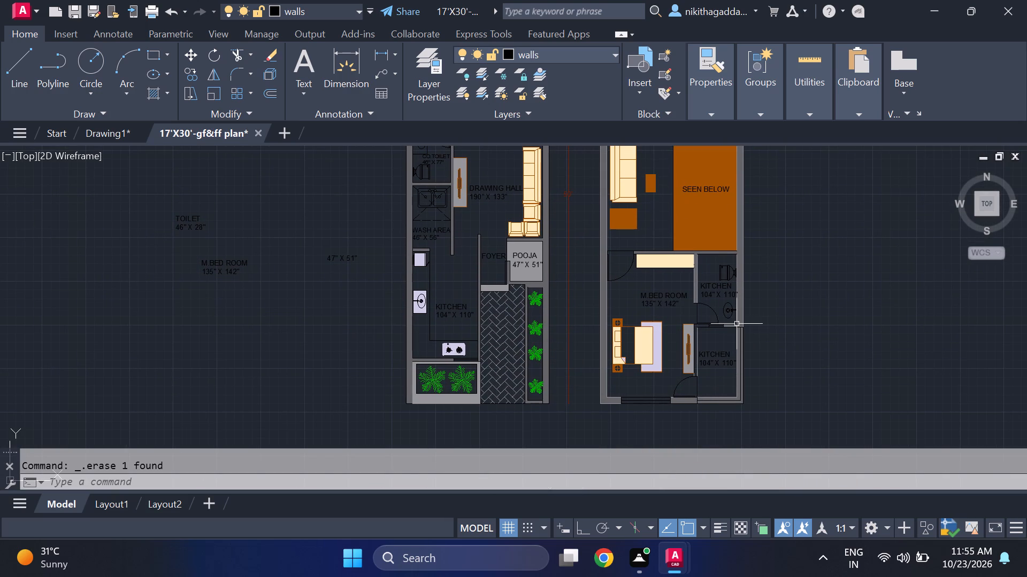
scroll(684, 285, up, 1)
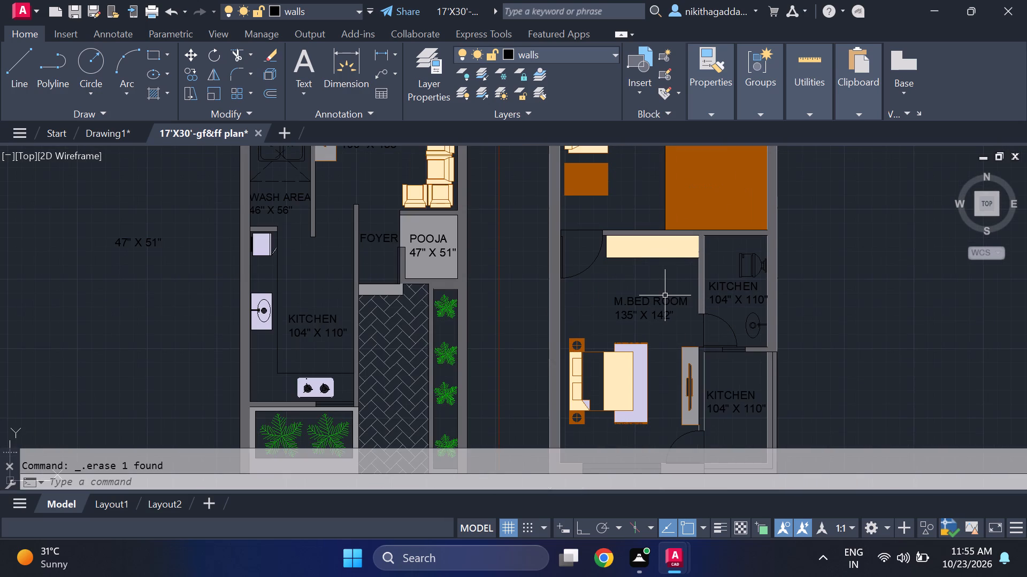
Change the size text under the first-floor front M.BED ROOM label to 119" X 1411".
double_click(663, 315)
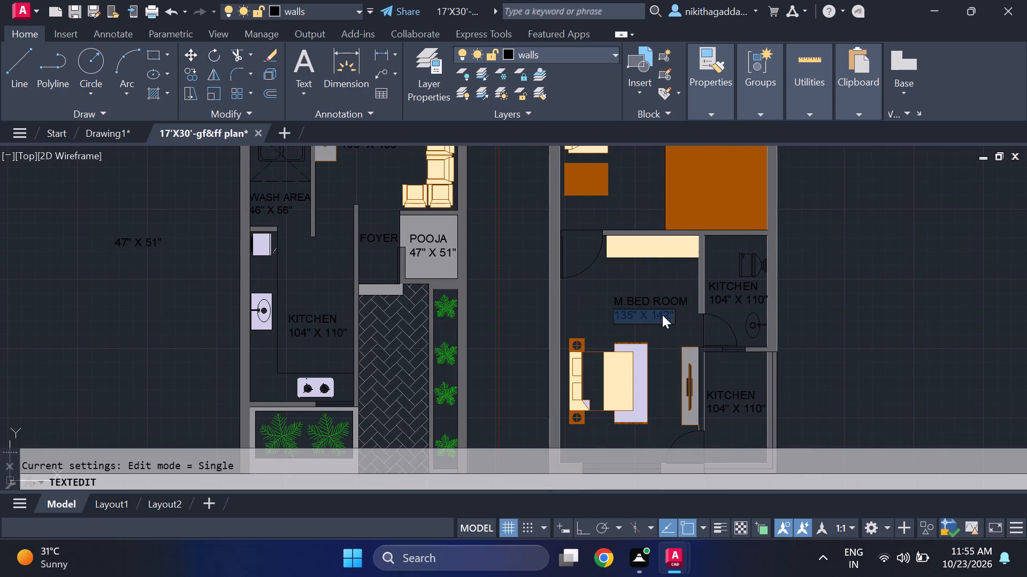
scroll(625, 312, up, 4)
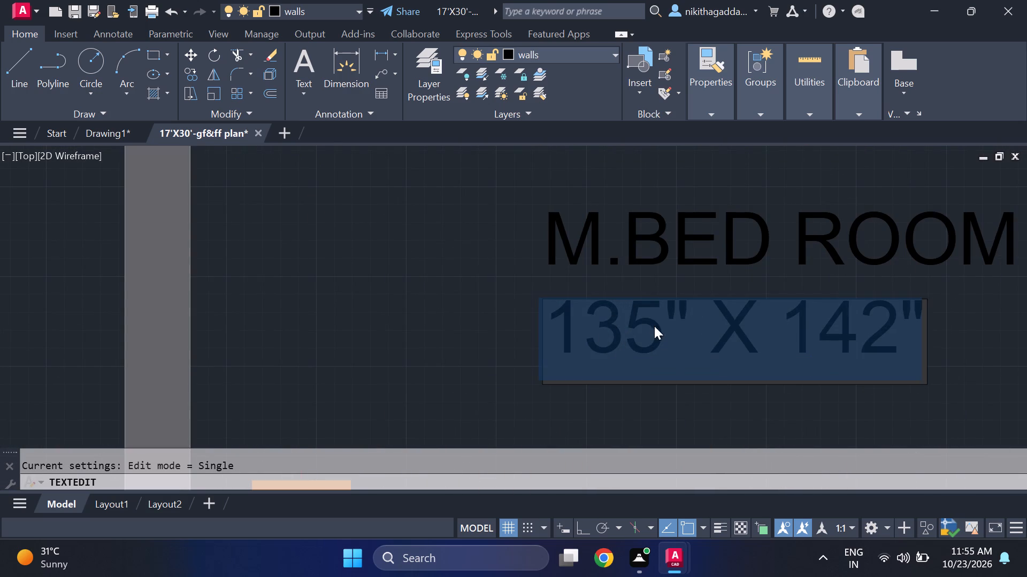
click(655, 326)
key(BackSpace)
key(BackSpace)
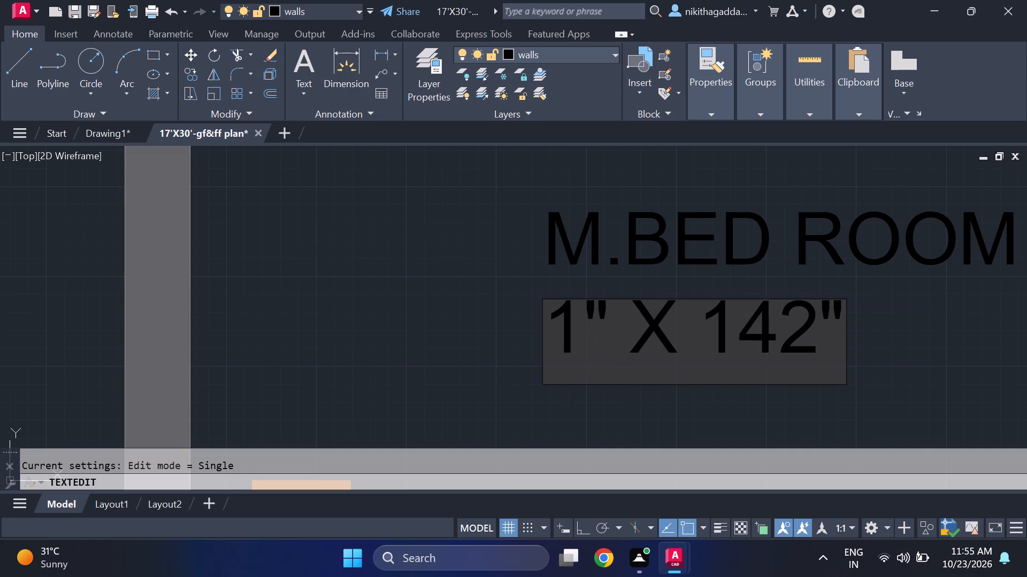
text(19)
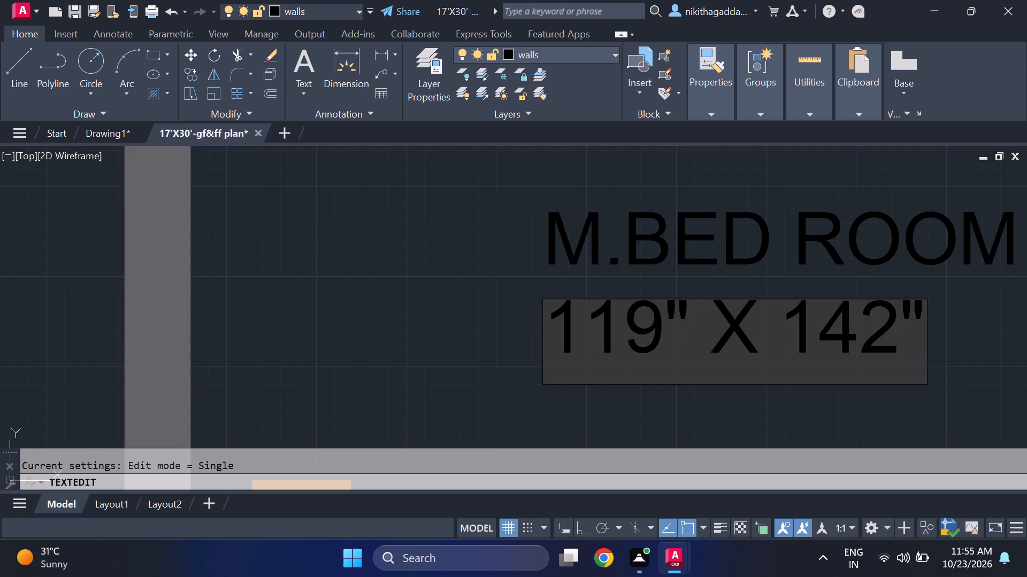
key(Return)
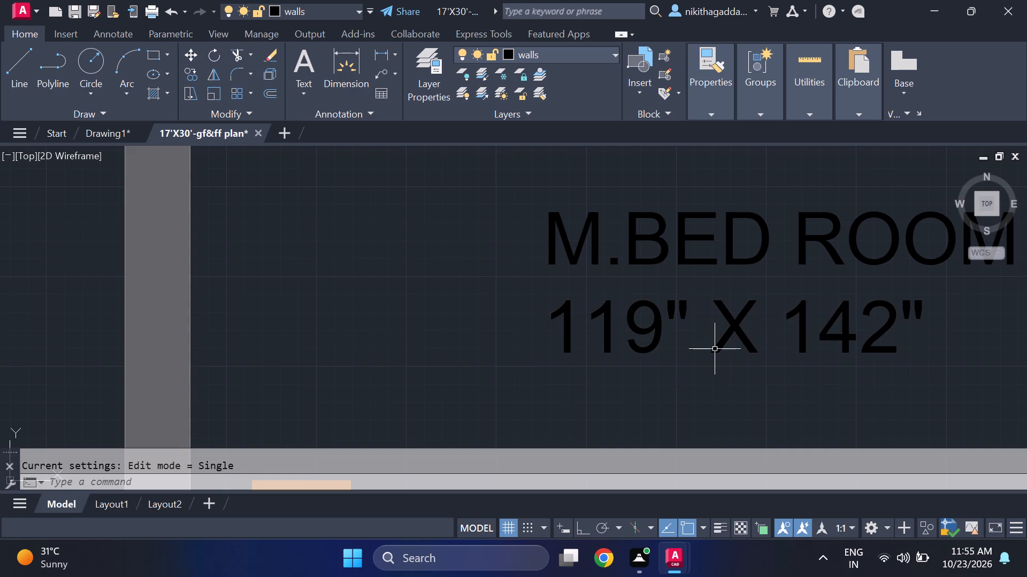
key(space)
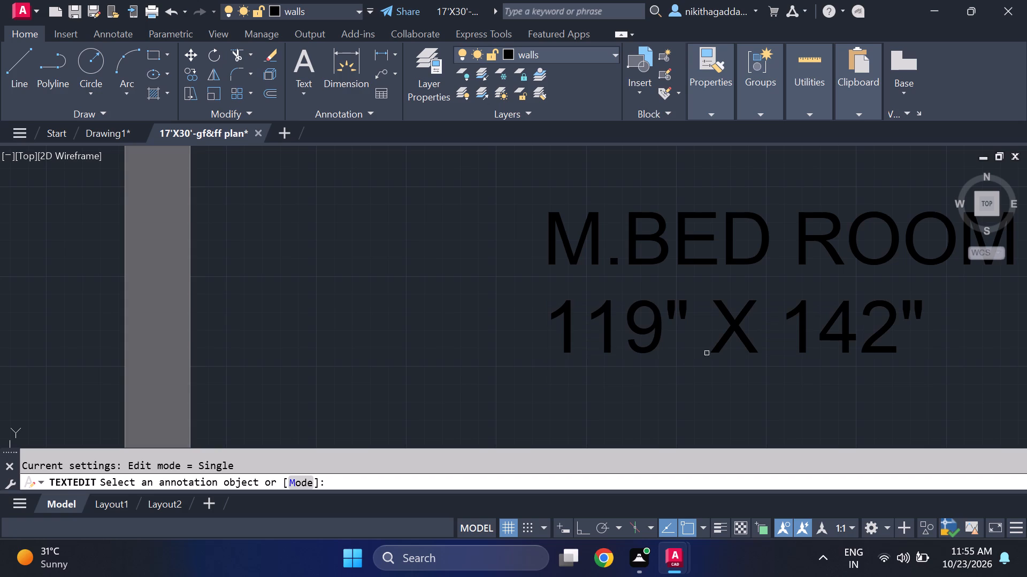
click(800, 327)
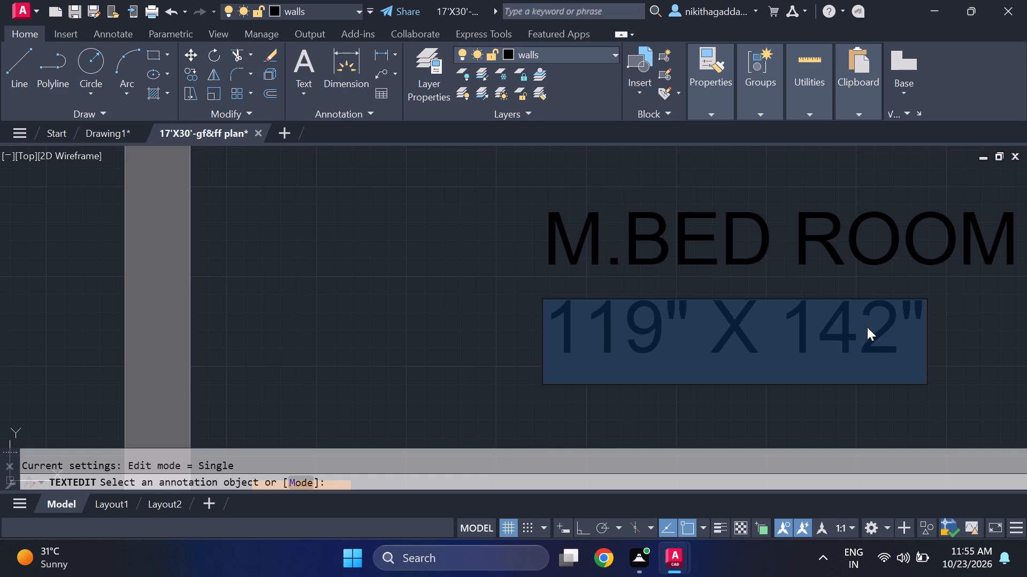
click(890, 336)
key(BackSpace)
text(11)
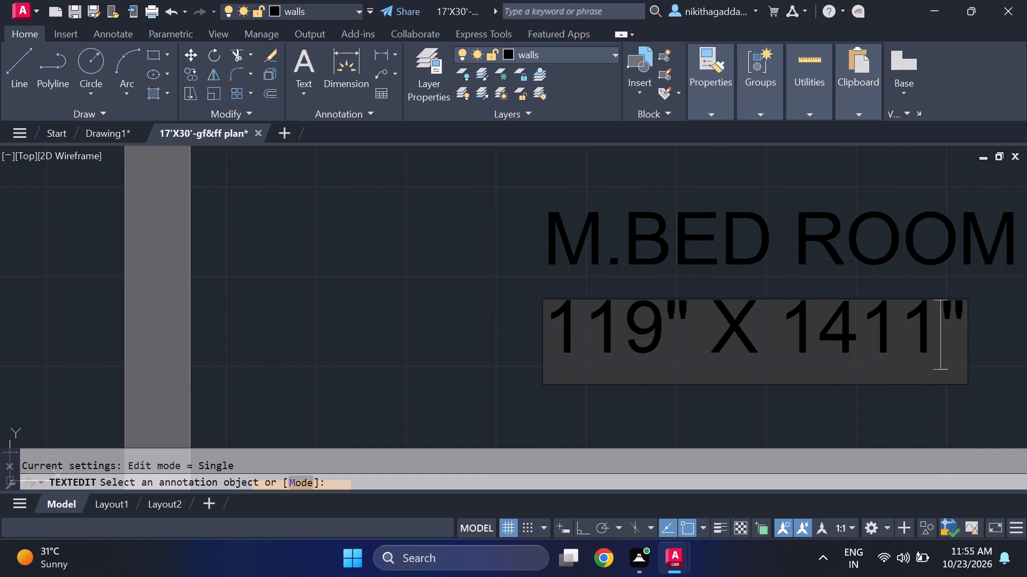
key(Return)
Change the KITCHEN text in the first-floor front space beside the bedroom, below the toilet, to BALCONY.
key(Return)
scroll(854, 377, down, 3)
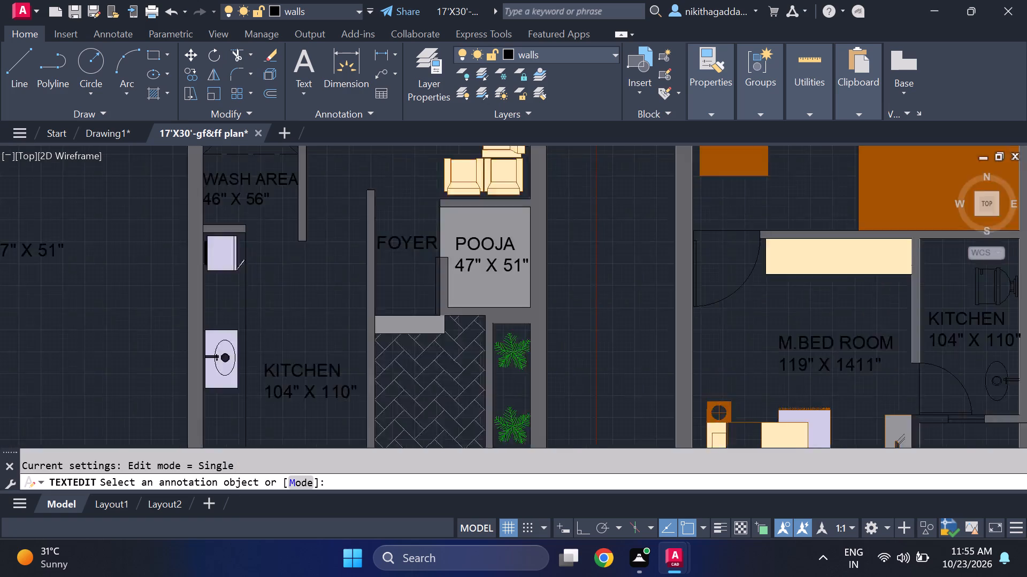
scroll(854, 377, down, 1)
middle_drag(863, 382, 676, 257)
scroll(752, 329, up, 2)
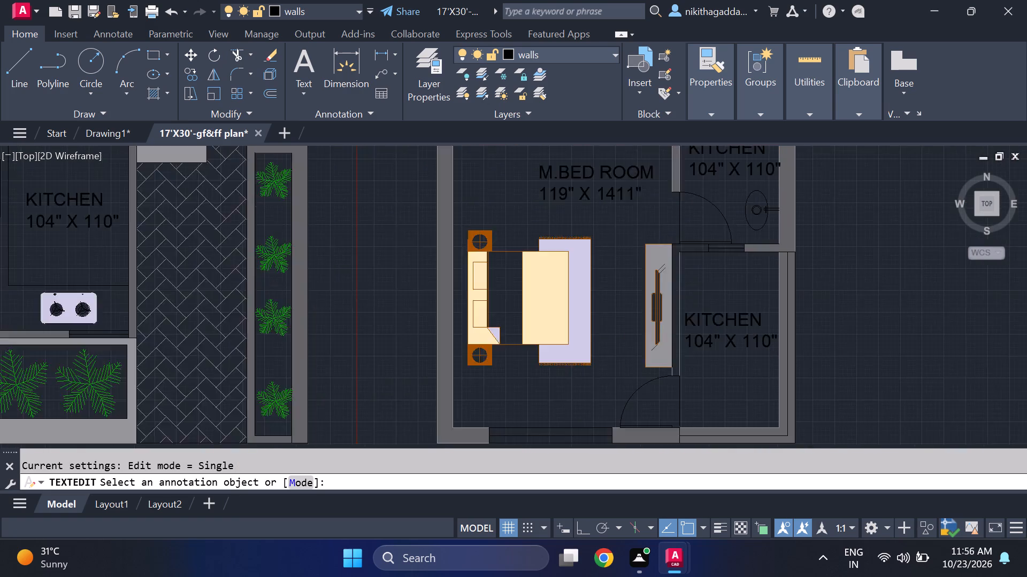
click(746, 301)
click(746, 311)
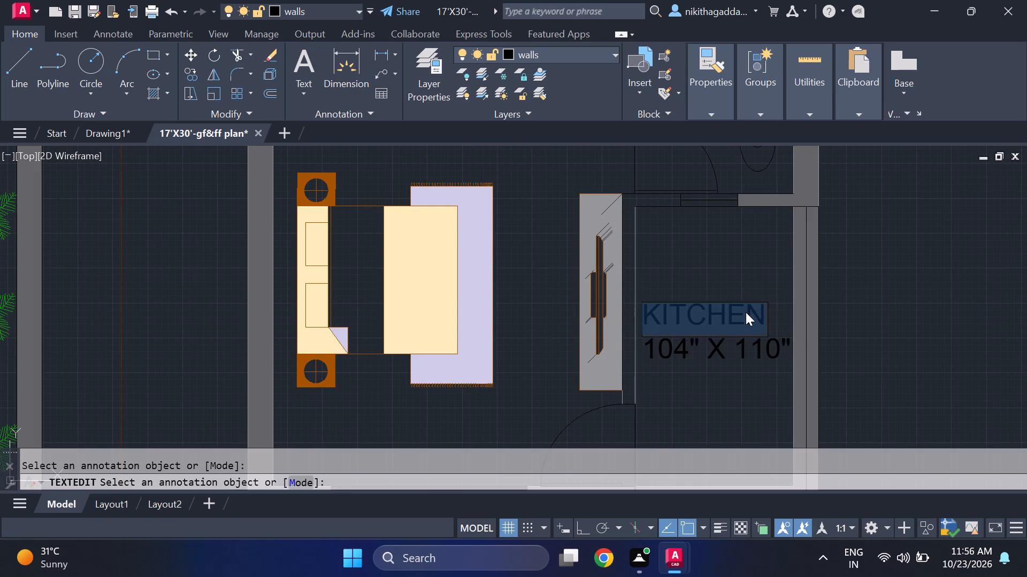
key(Delete)
text(BALCONY)
key(Return)
Change the size text beneath the BALCONY label to 46" X 78".
key(Return)
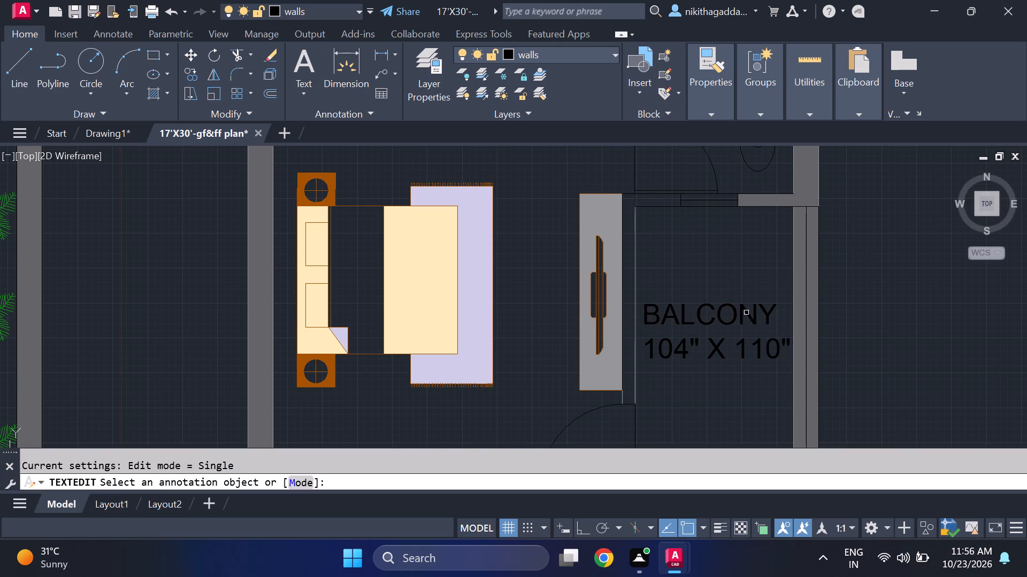
scroll(746, 313, up, 3)
scroll(588, 389, down, 3)
middle_drag(563, 379, 570, 312)
scroll(554, 323, up, 1)
click(554, 325)
scroll(553, 324, down, 3)
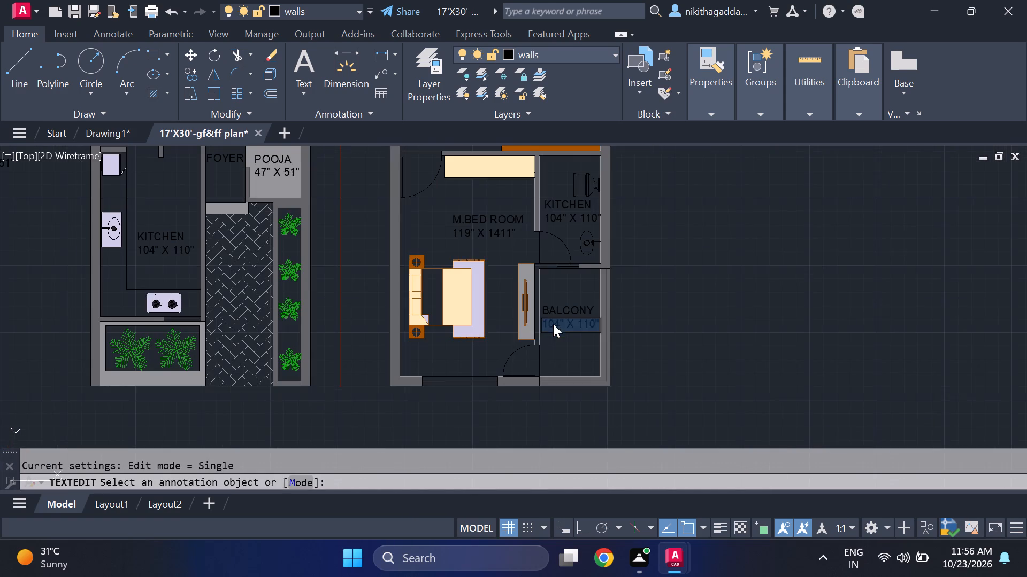
middle_drag(553, 324, 595, 409)
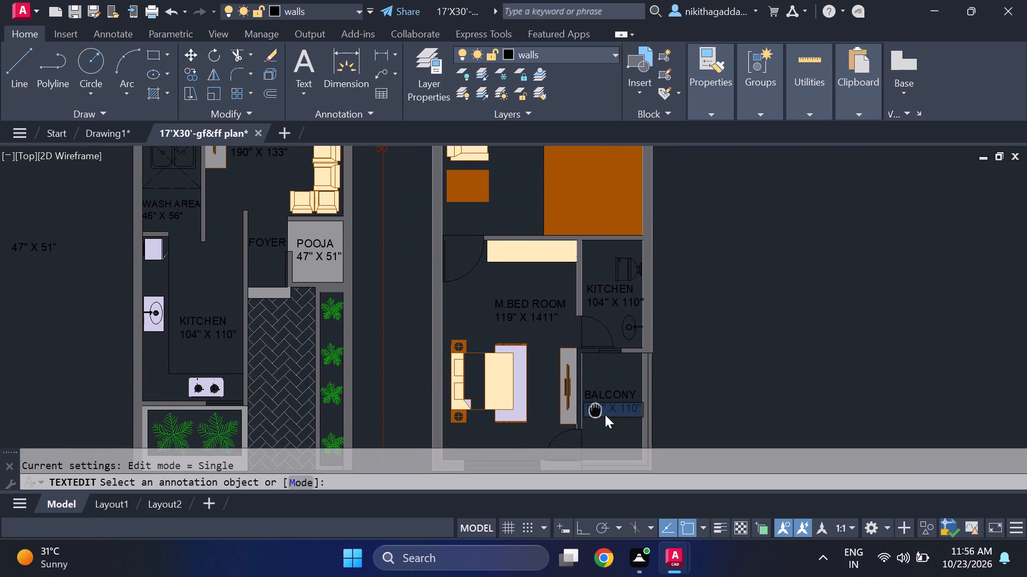
middle_drag(593, 405, 604, 423)
scroll(609, 428, up, 1)
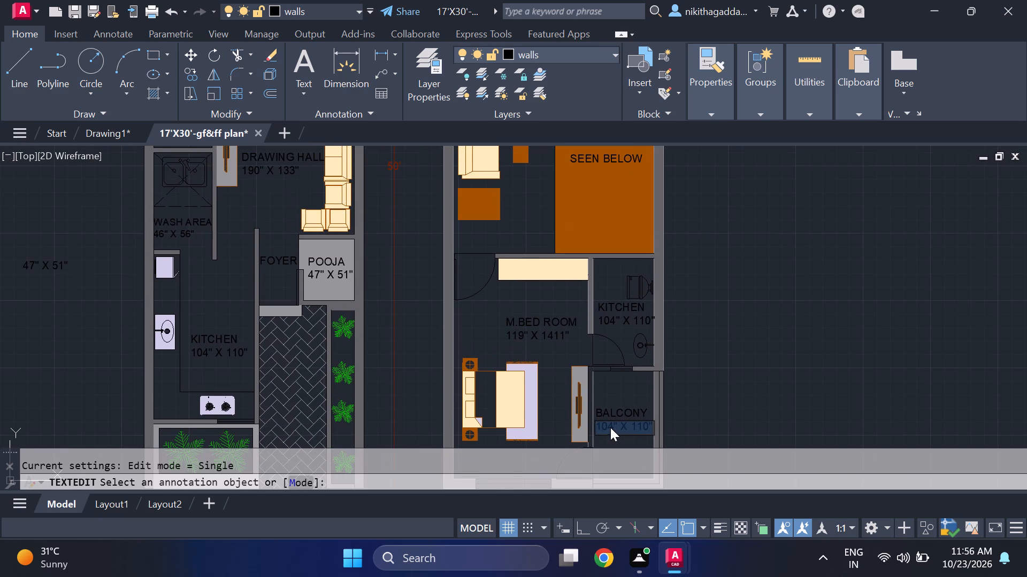
click(613, 425)
key(BackSpace)
key(BackSpace)
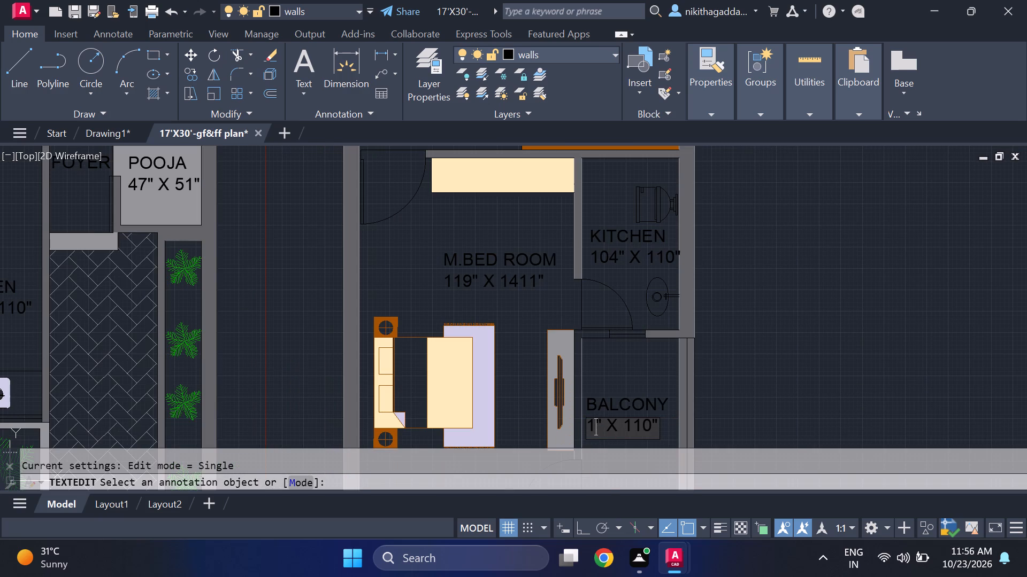
key(BackSpace)
key(4)
key(6)
scroll(672, 444, up, 1)
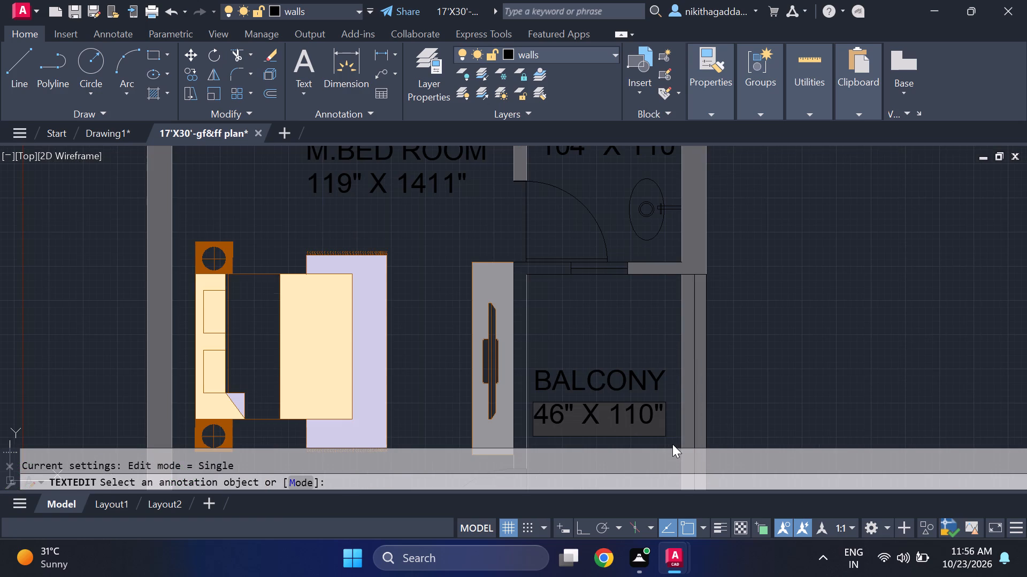
click(652, 419)
key(BackSpace)
key(BackSpace)
key(BackSpace)
text(78)
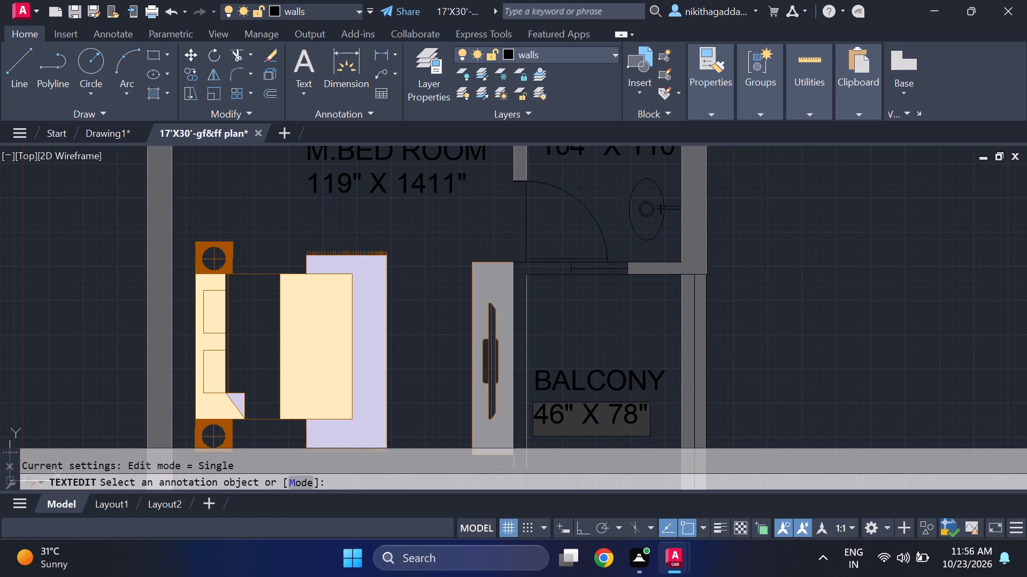
key(Return)
Change the KITCHEN text in the first-floor bathroom above the balcony to TOILET.
middle_drag(578, 300, 592, 325)
scroll(578, 300, up, 1)
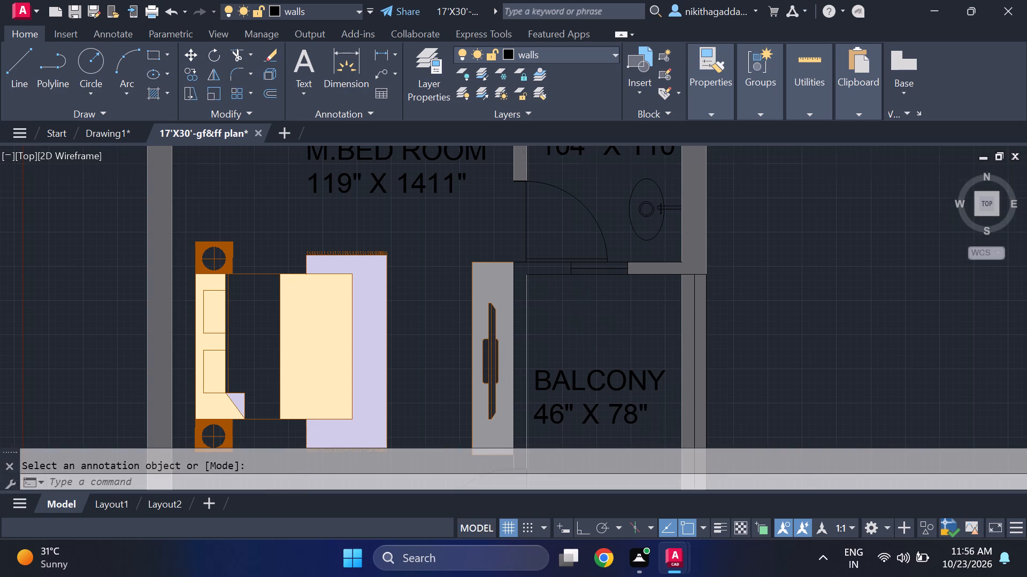
middle_drag(592, 325, 608, 383)
middle_click(601, 370)
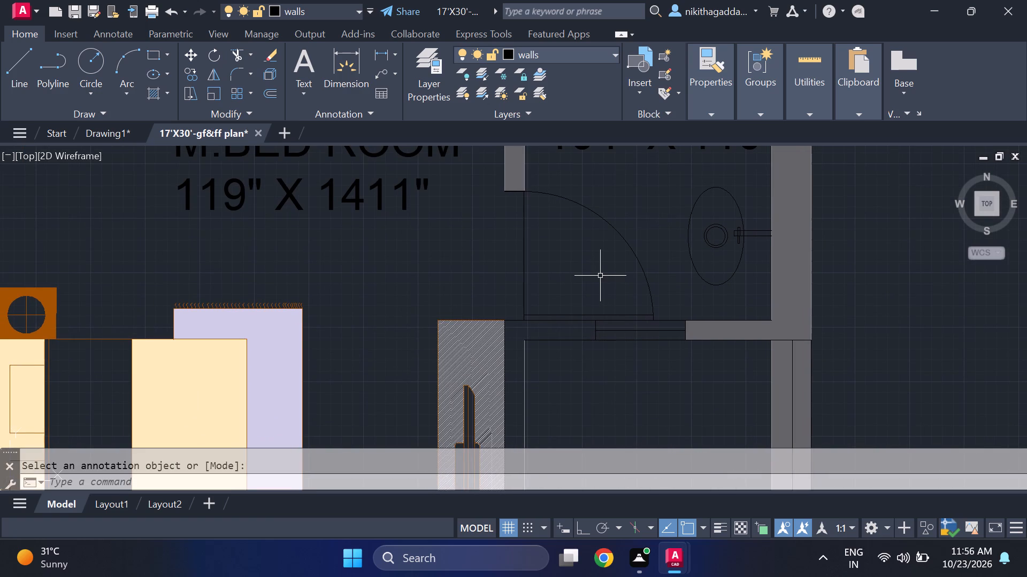
middle_drag(643, 266, 669, 337)
scroll(660, 274, down, 2)
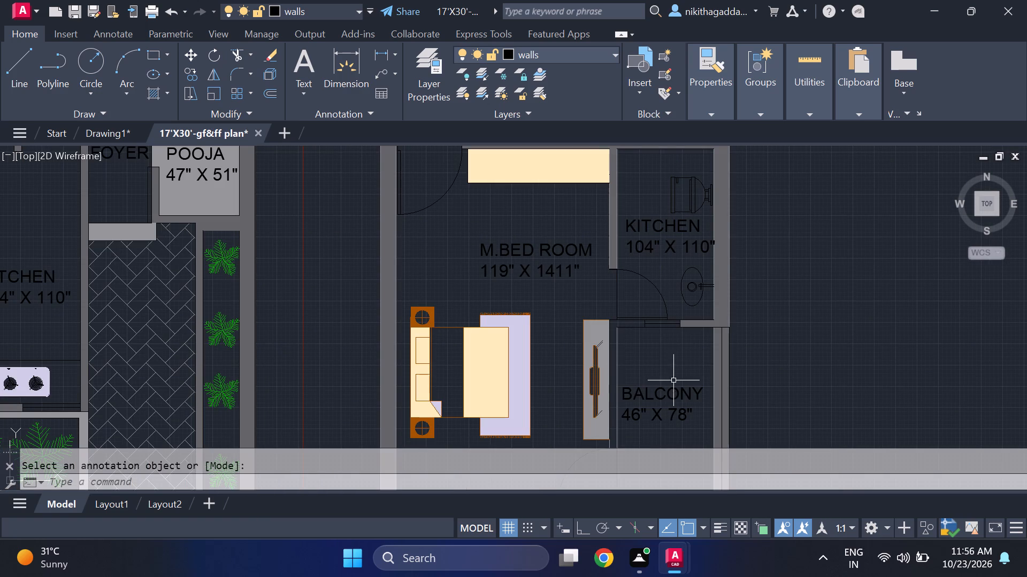
double_click(655, 224)
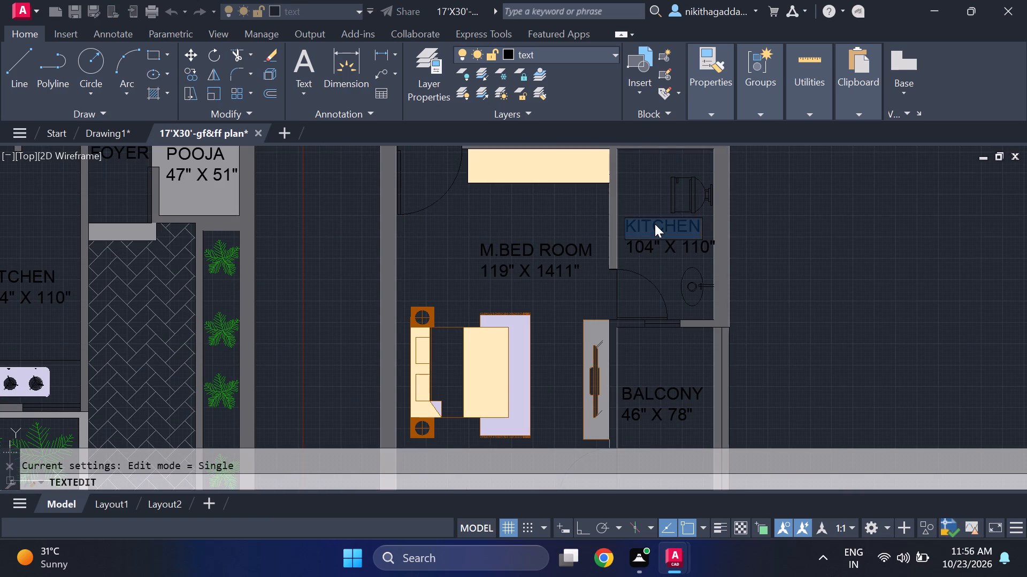
key(Insert)
text(TOILRT)
key(BackSpace)
key(BackSpace)
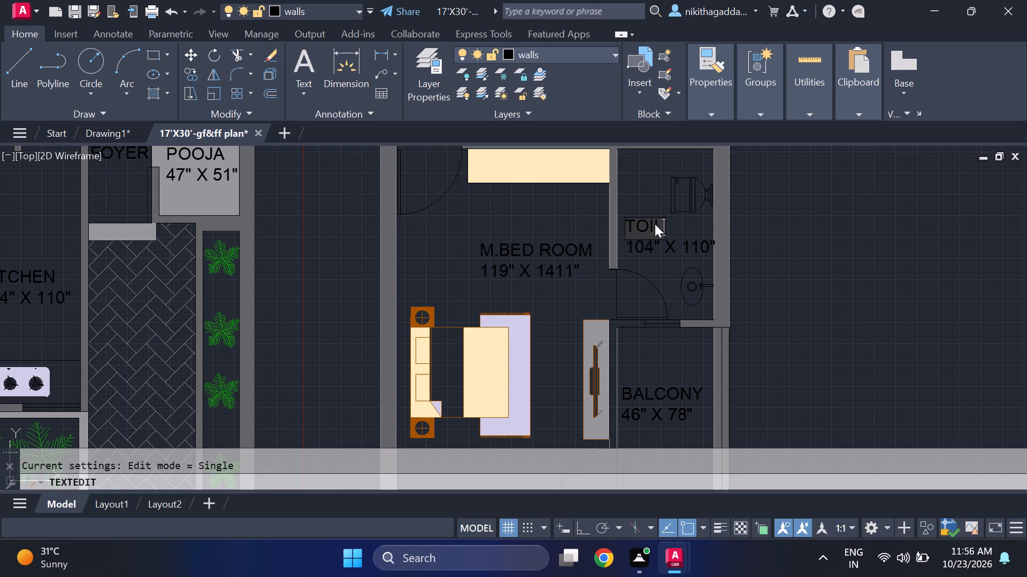
key(BackSpace)
text(LET)
key(Return)
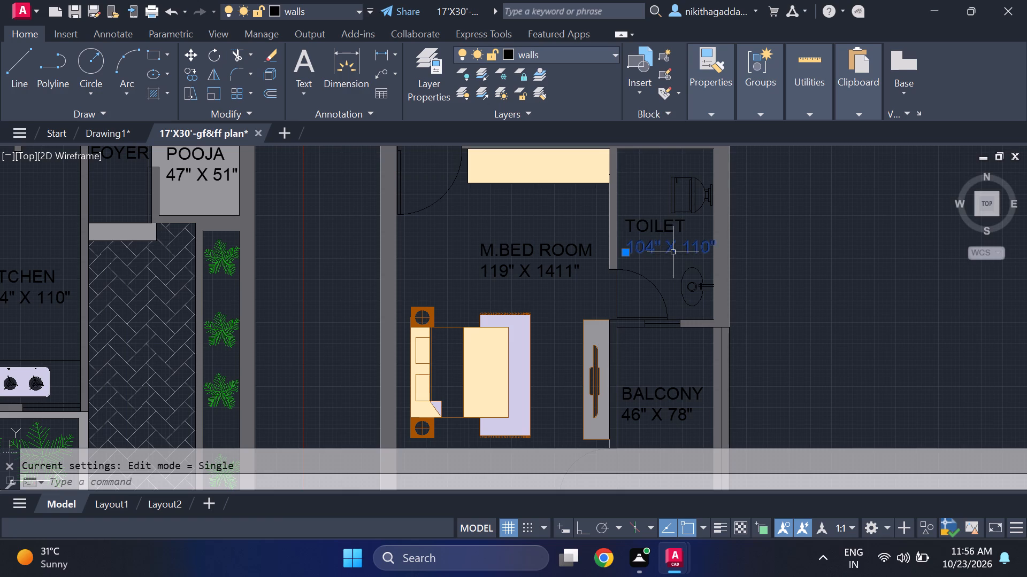
Delete the 104" X 110" size text beneath the TOILET label above the balcony.
click(673, 252)
key(Delete)
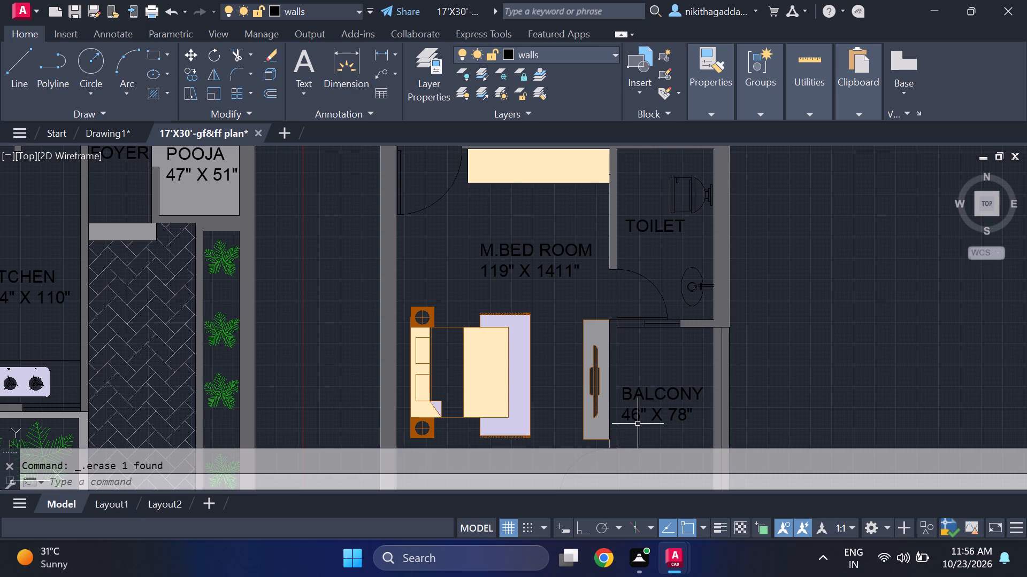
Copy the balcony's 46" X 78" size text to just beneath the TOILET label above the balcony.
click(641, 419)
text(CO')
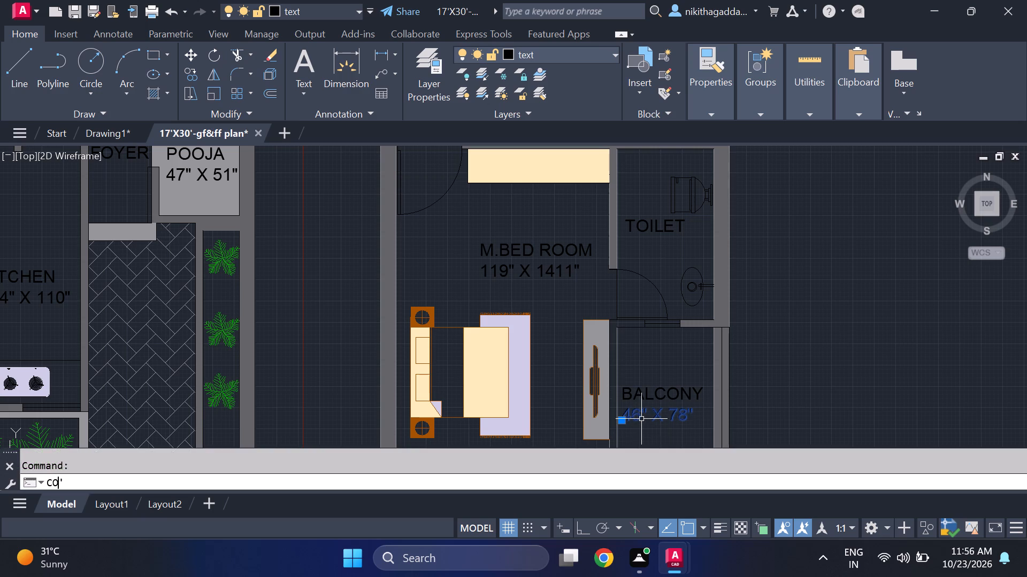
key(BackSpace)
key(Return)
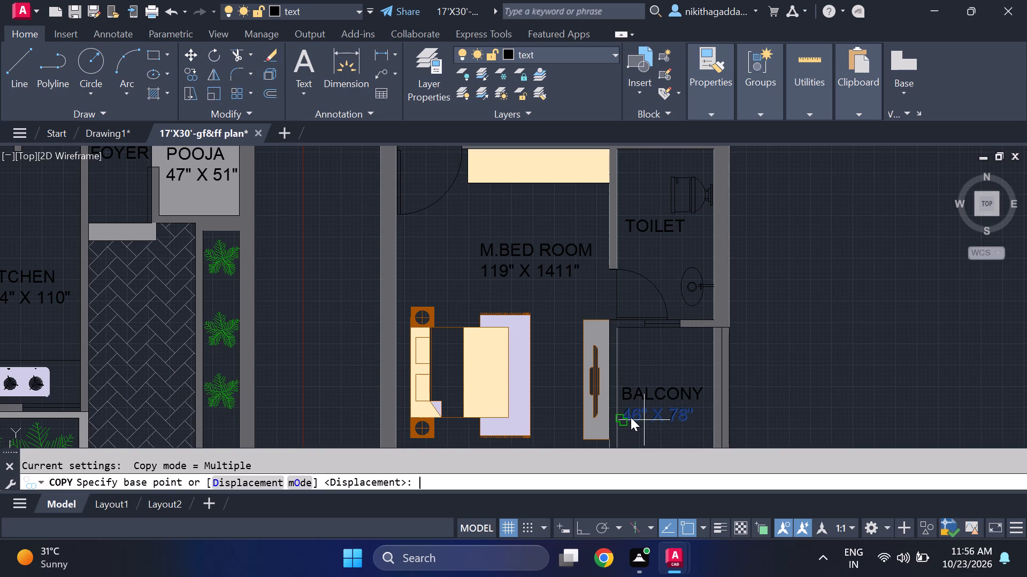
click(625, 420)
scroll(632, 251, up, 2)
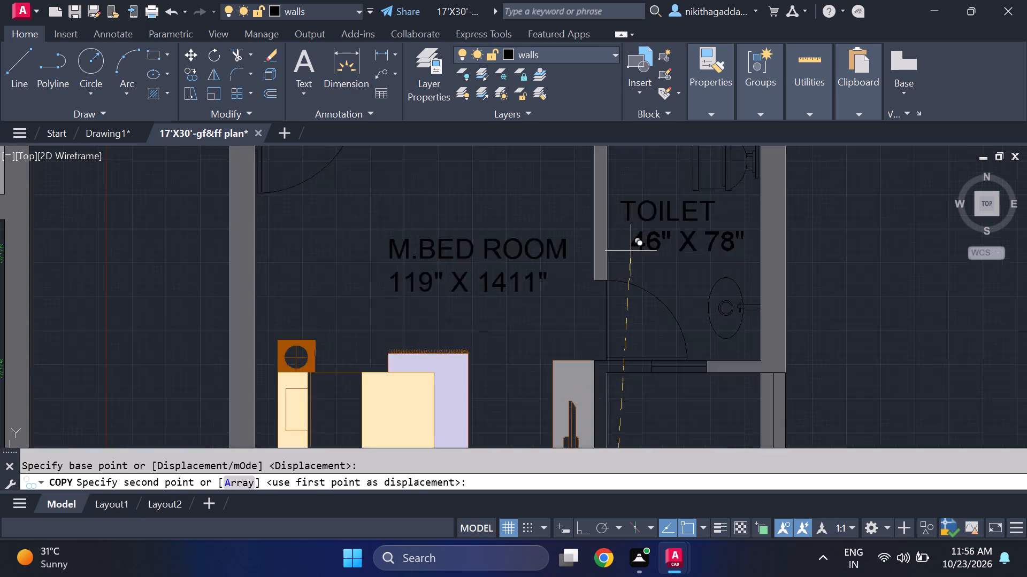
scroll(629, 251, up, 1)
right_click(596, 261)
click(596, 261)
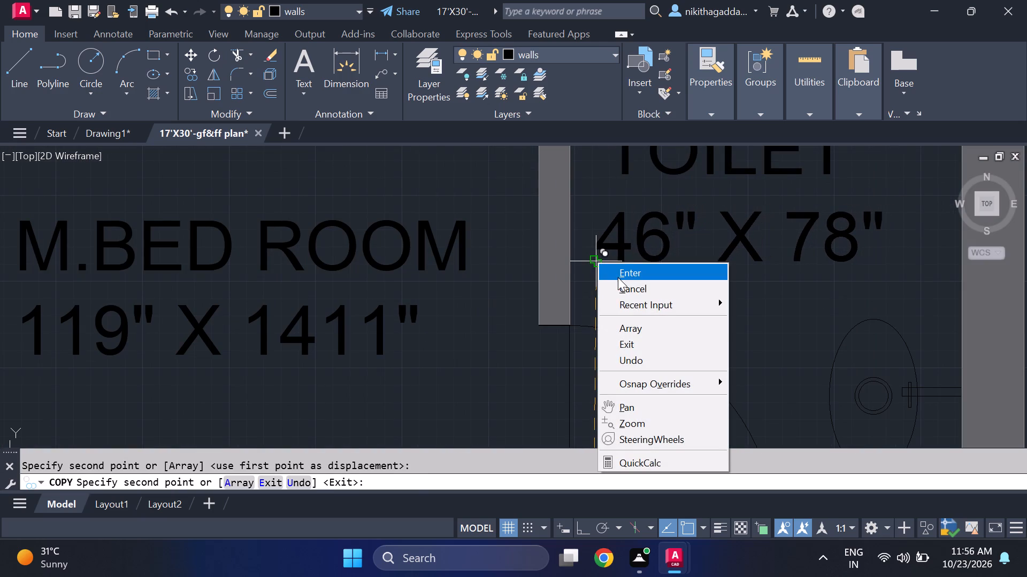
click(618, 277)
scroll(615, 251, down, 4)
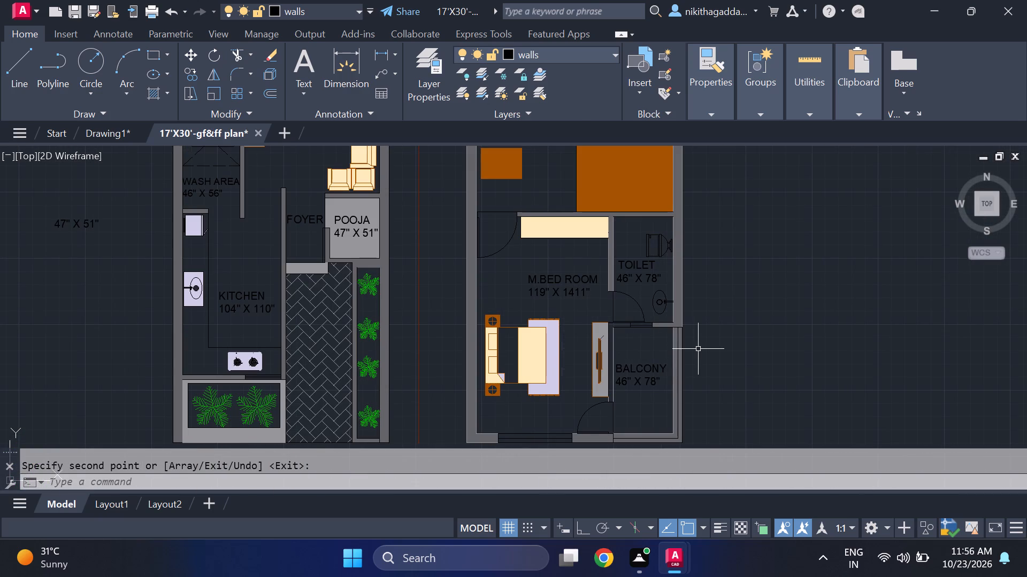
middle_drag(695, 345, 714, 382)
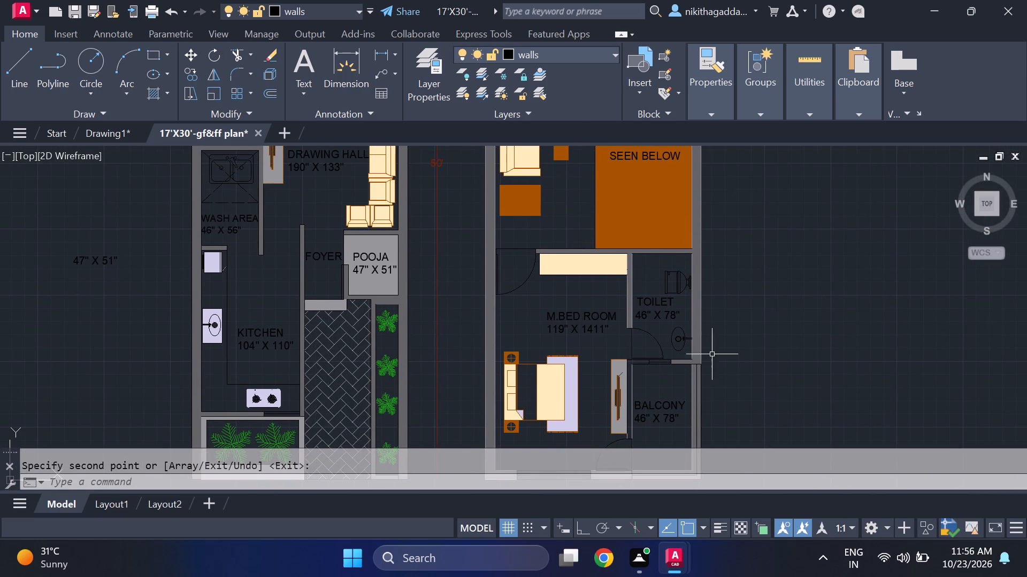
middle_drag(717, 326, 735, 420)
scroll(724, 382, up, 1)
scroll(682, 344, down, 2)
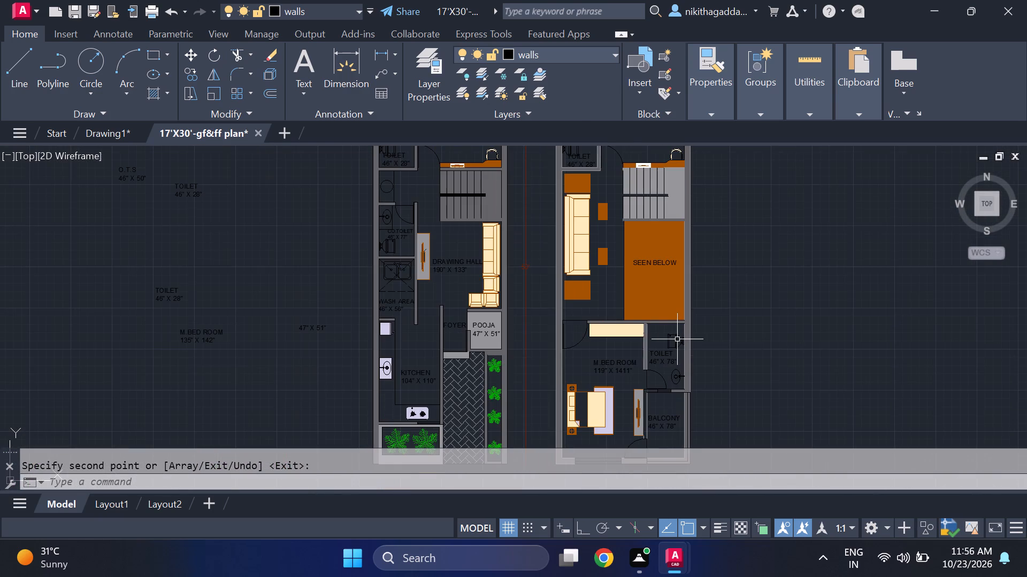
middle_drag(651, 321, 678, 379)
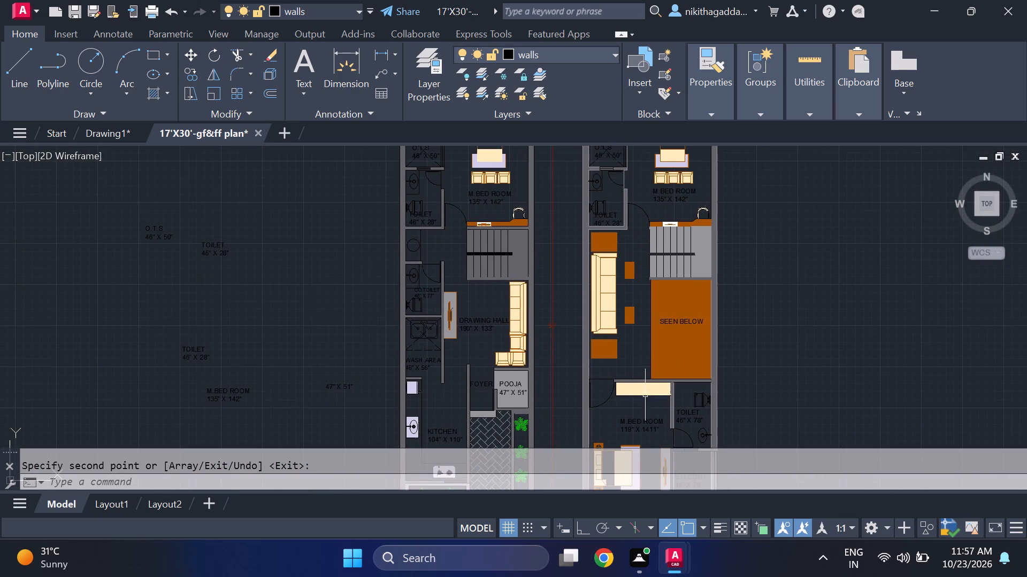
Copy the TOILET label above the balcony onto the cream wardrobe in the first-floor 119" X 1411" master bedroom.
scroll(635, 429, up, 2)
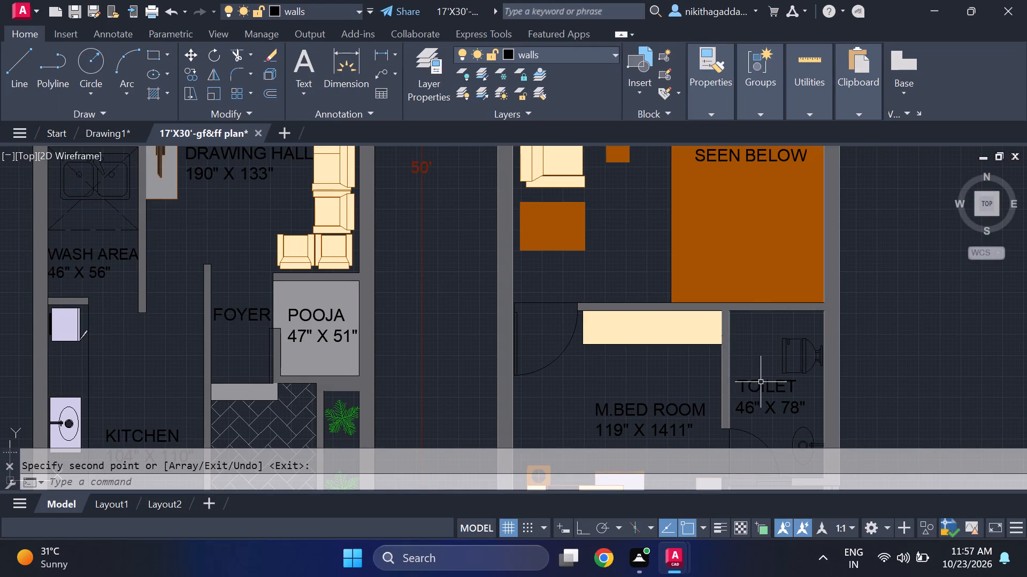
click(761, 382)
text(CO')
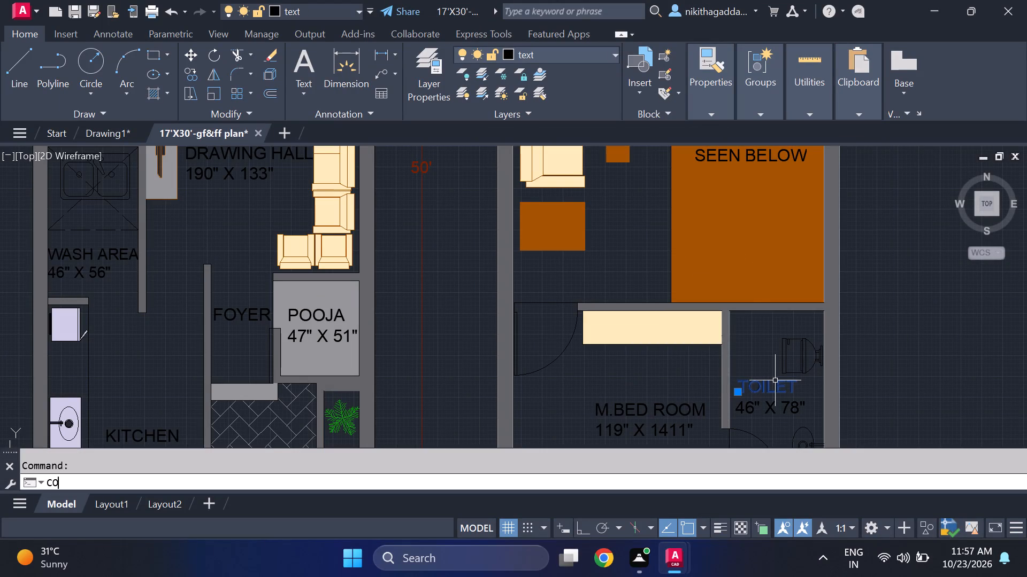
key(BackSpace)
key(Return)
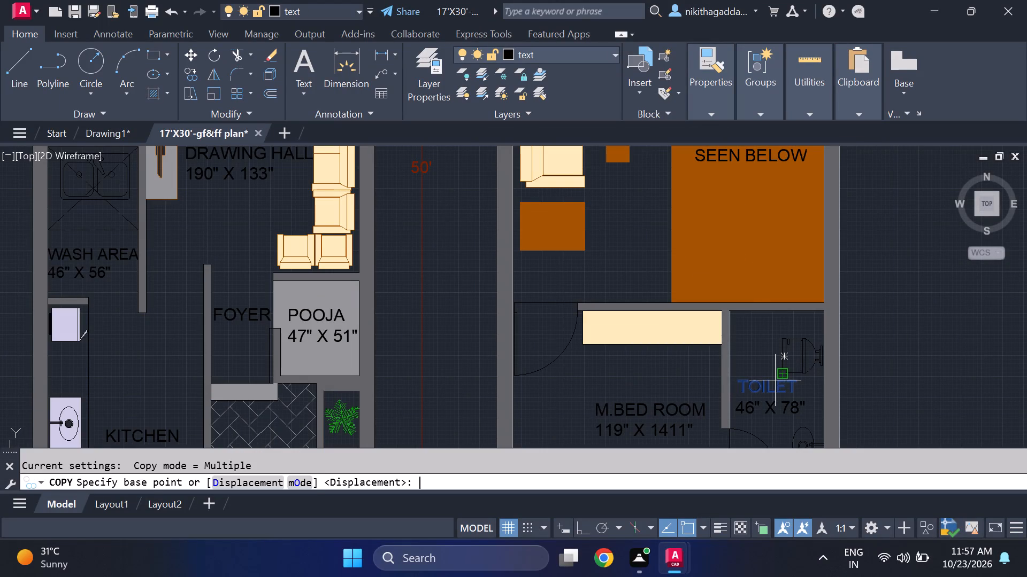
click(750, 392)
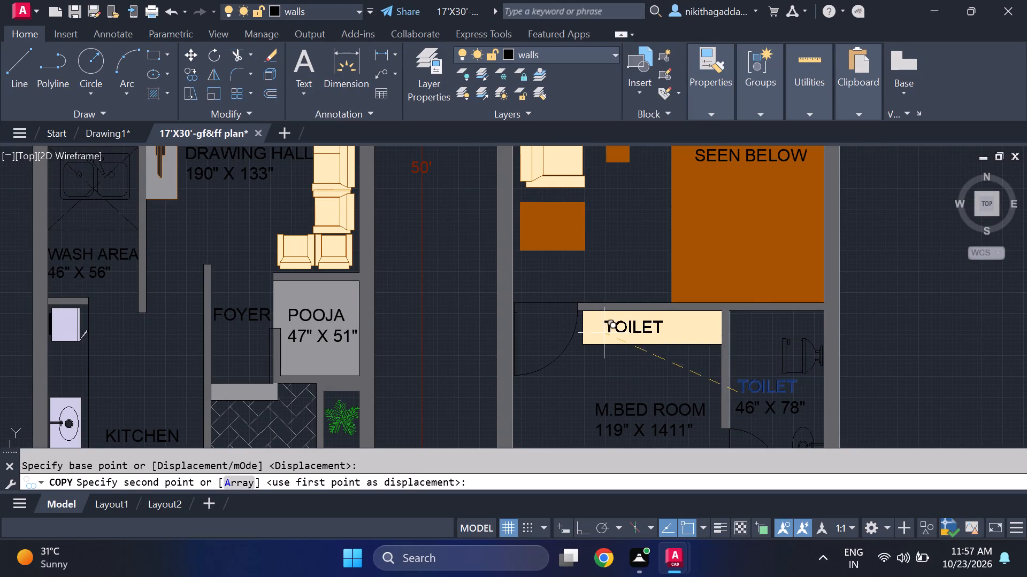
scroll(604, 334, up, 2)
click(646, 330)
key(Escape)
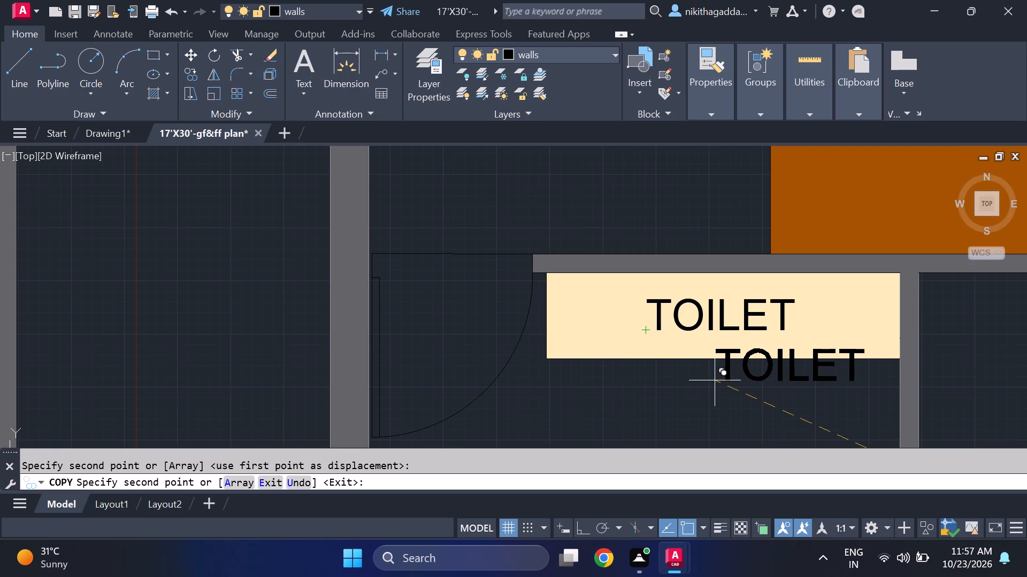
Change the copied TOILET text on the wardrobe to WARDROBE.
double_click(699, 323)
key(Delete)
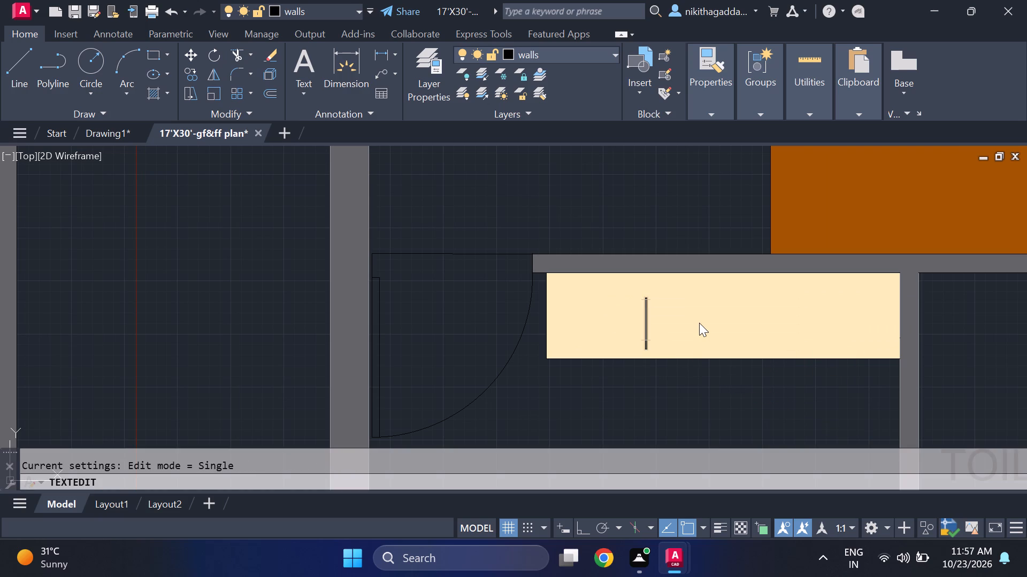
text(WARDROBE)
key(Return)
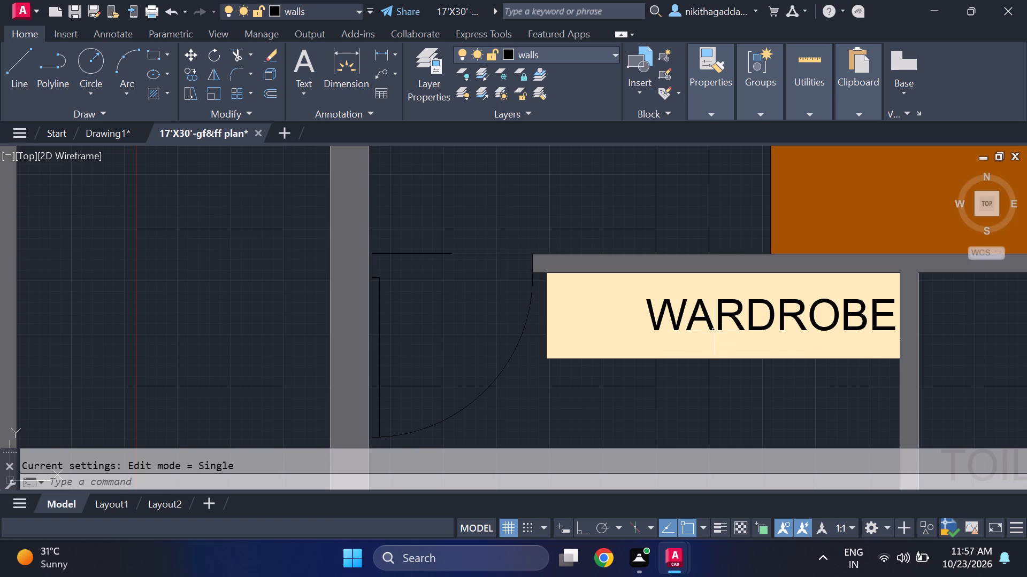
Move the WARDROBE label horizontally so it sits centred on the cream wardrobe fill.
click(714, 328)
key(m)
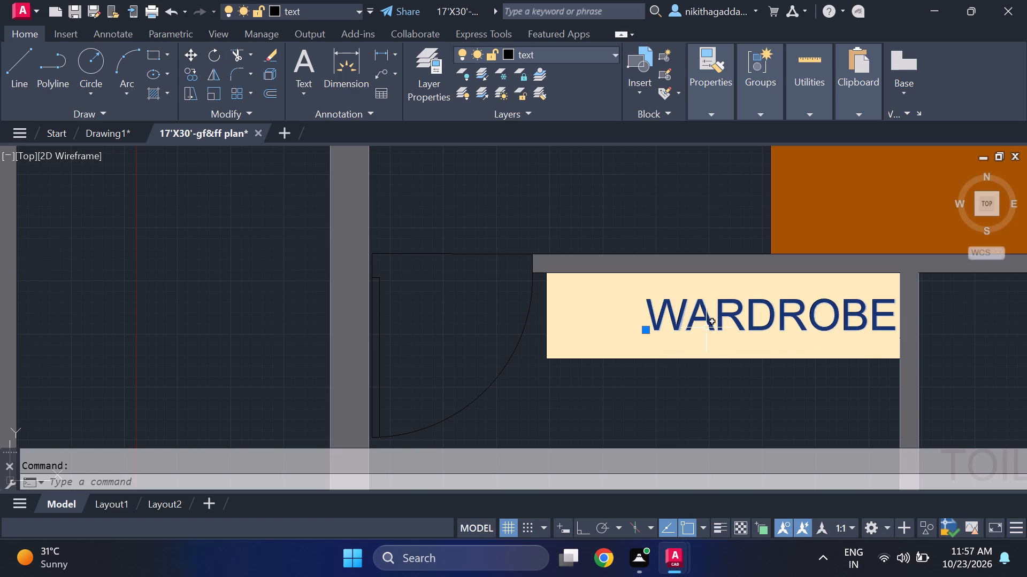
key(Return)
click(651, 331)
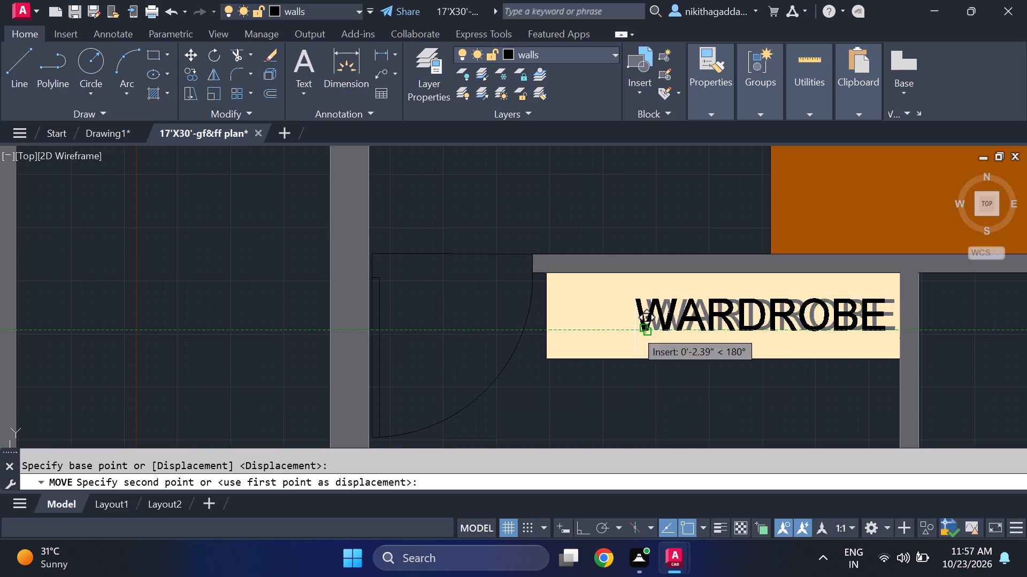
click(600, 336)
Delete the white solid hatch of the TV unit on the orange counter in the first-floor 135" X 142" master bedroom.
scroll(669, 311, down, 4)
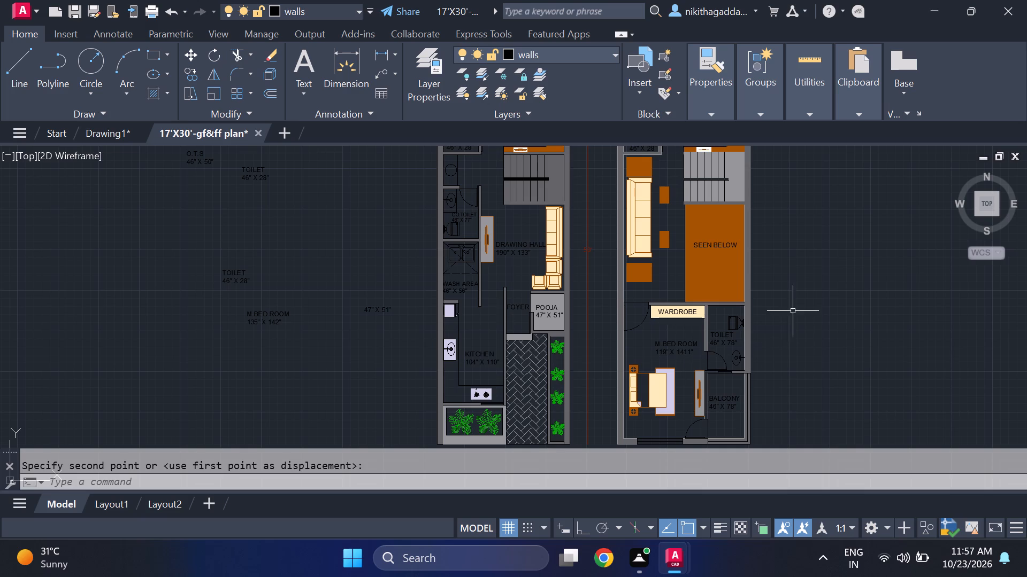
middle_drag(799, 304, 799, 314)
middle_click(799, 316)
middle_click(799, 321)
scroll(793, 309, down, 2)
scroll(781, 278, up, 2)
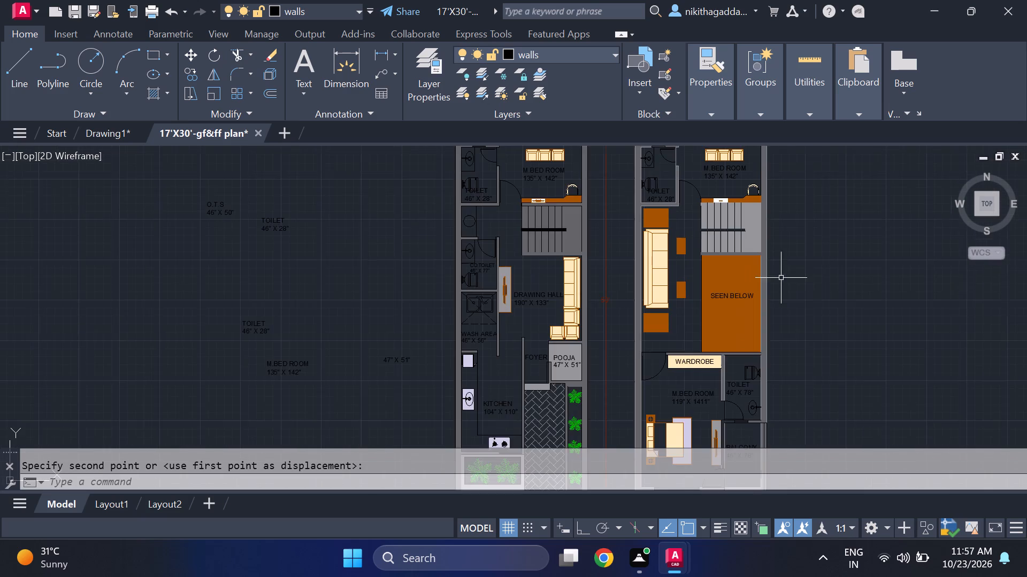
middle_drag(808, 300, 817, 386)
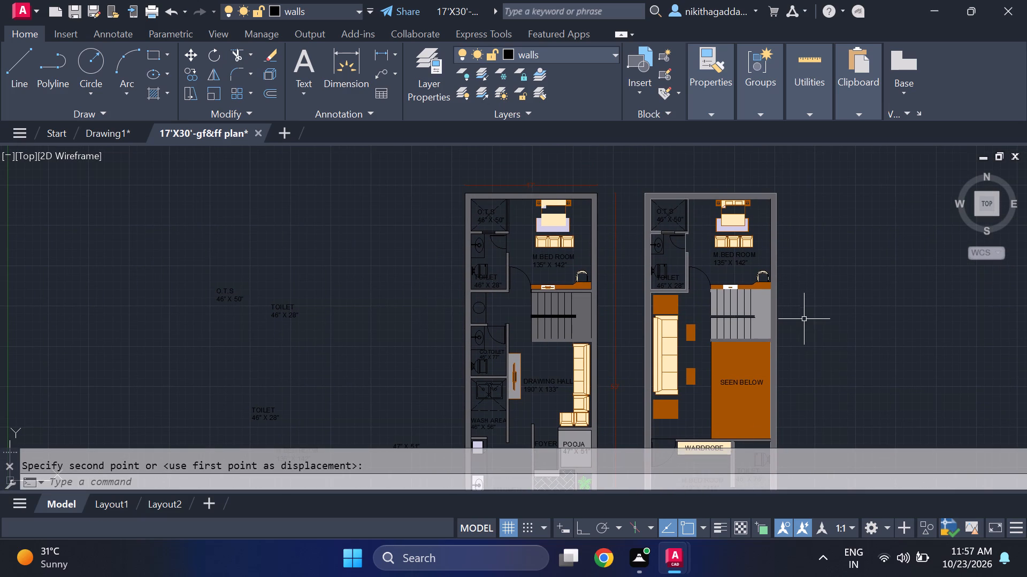
scroll(753, 286, up, 1)
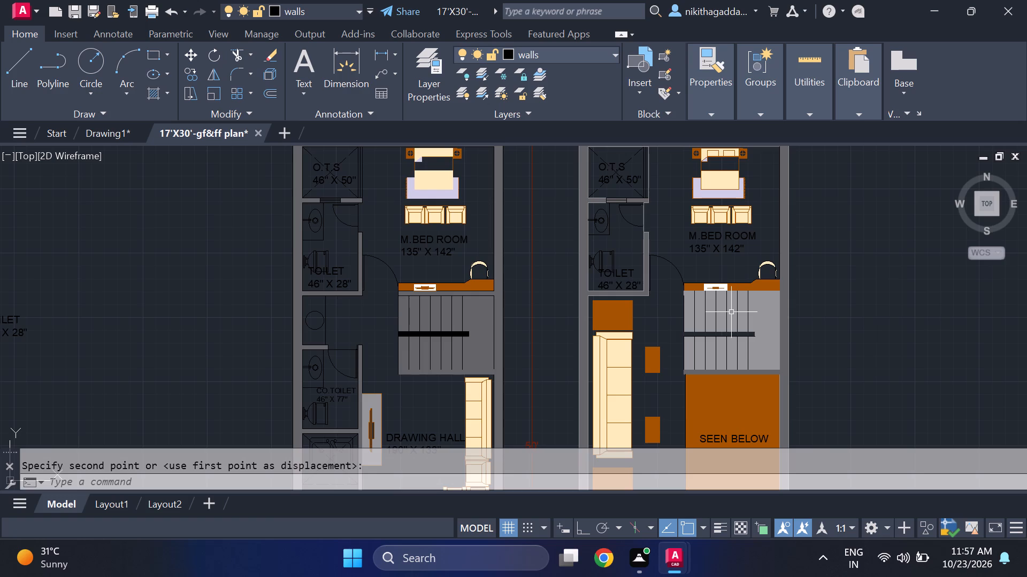
scroll(712, 297, up, 2)
click(720, 263)
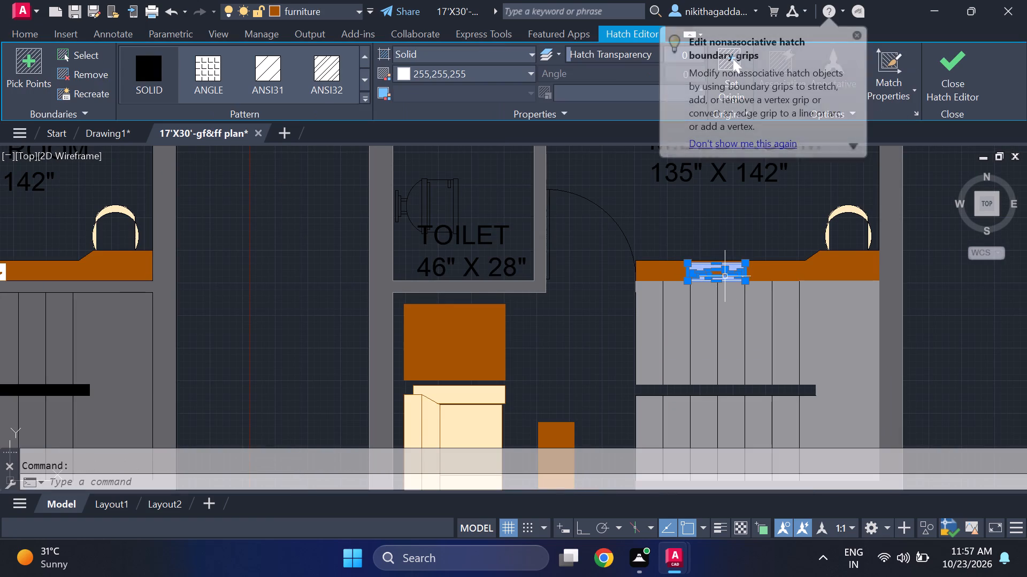
key(Delete)
key(Delete)
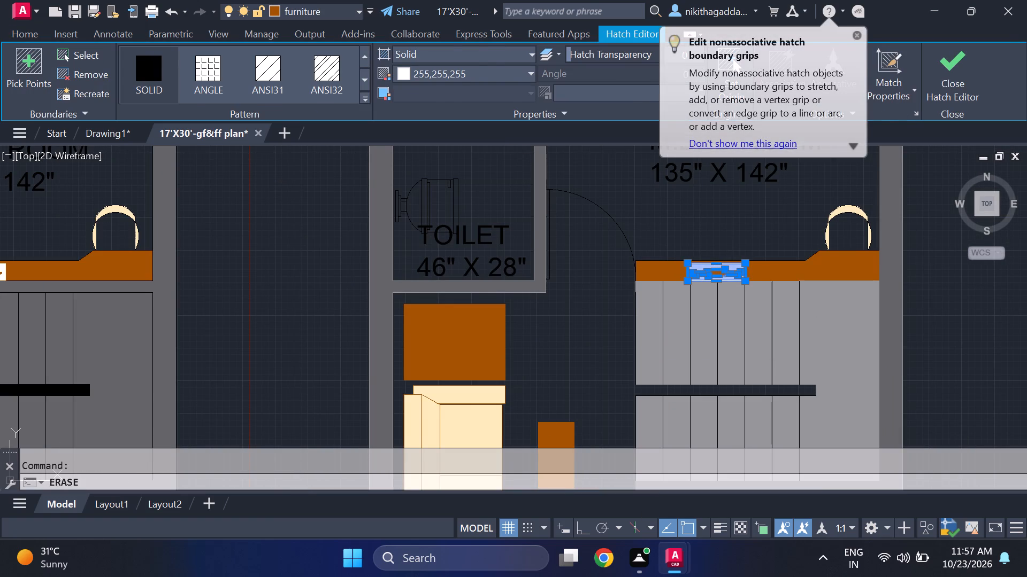
Copy the ground-floor master bedroom's white TV unit from its lower corner to the matching spot on the first-floor orange counter.
middle_drag(231, 189, 604, 262)
scroll(354, 344, up, 2)
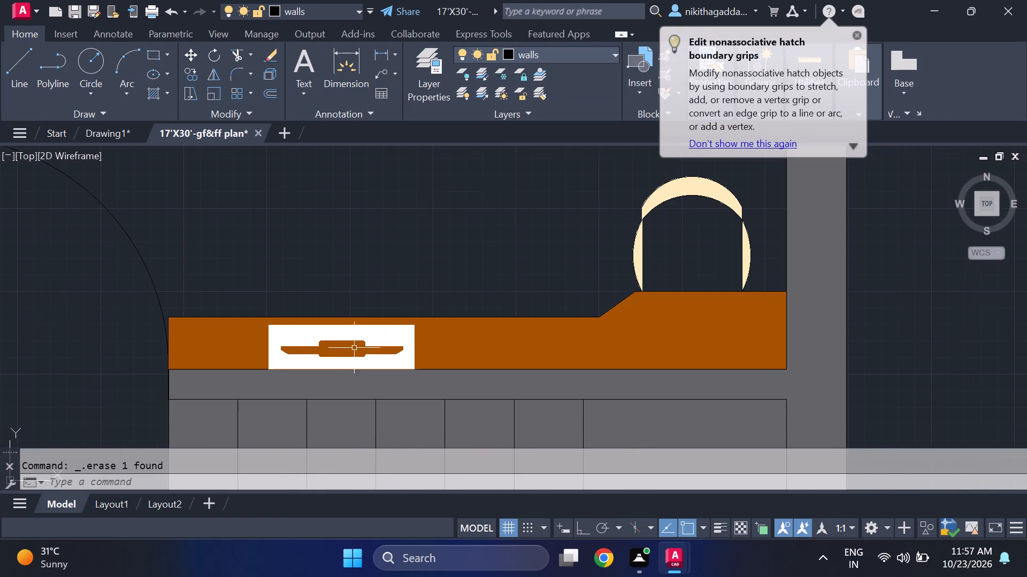
click(387, 332)
scroll(346, 345, up, 4)
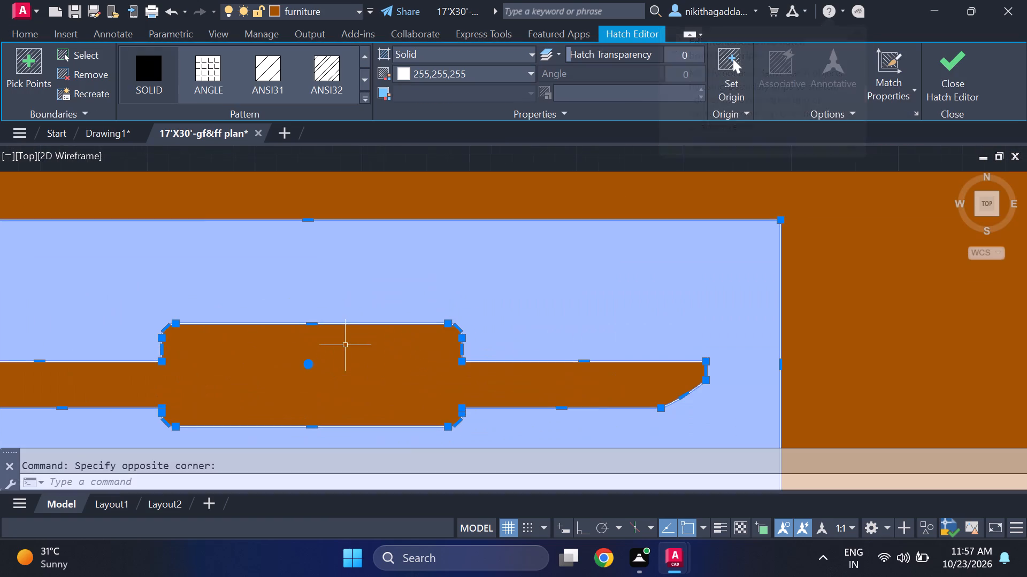
click(332, 324)
scroll(372, 297, down, 4)
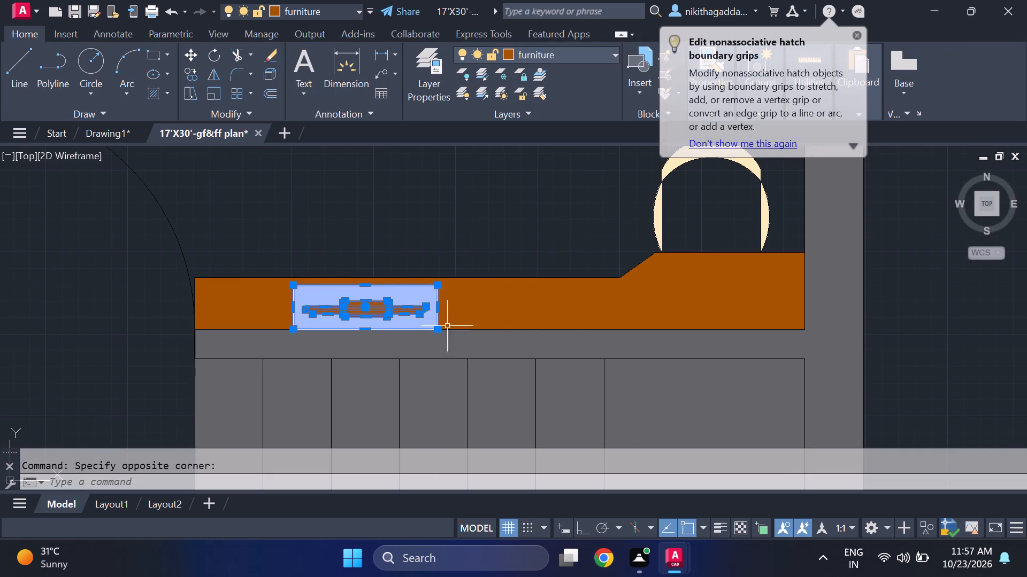
text(CO)
key(Return)
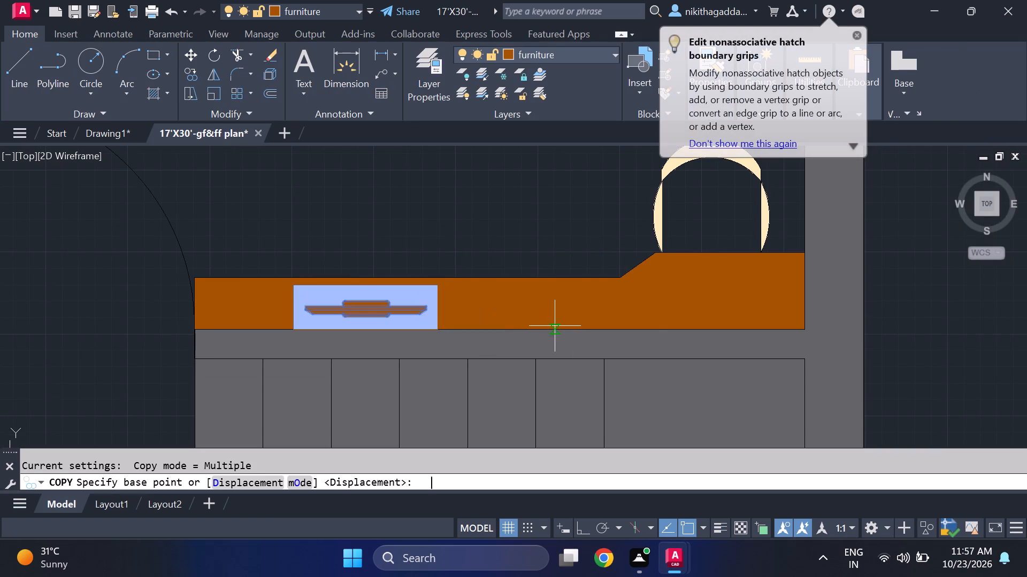
click(295, 329)
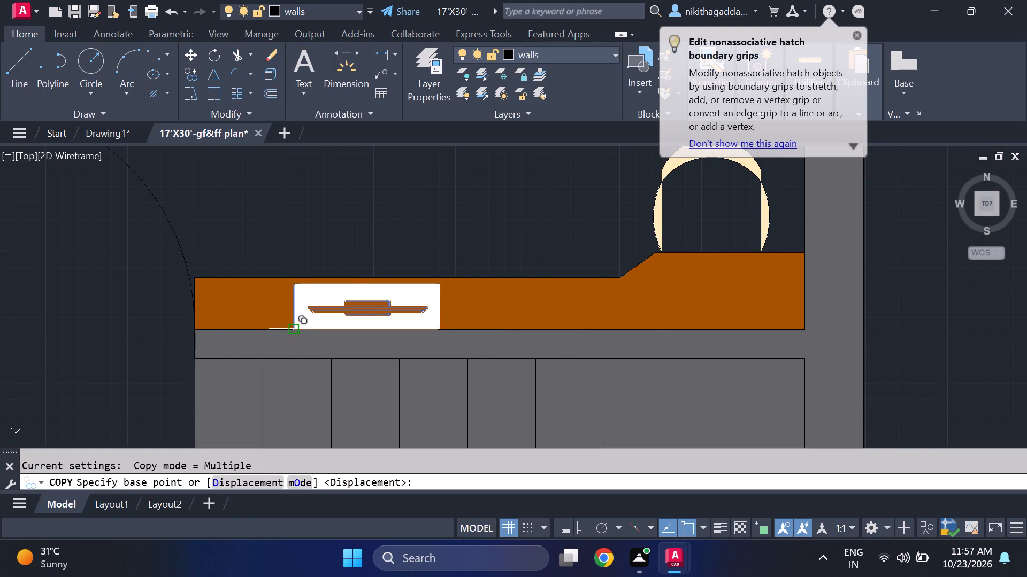
middle_drag(677, 397, 192, 285)
scroll(242, 285, down, 3)
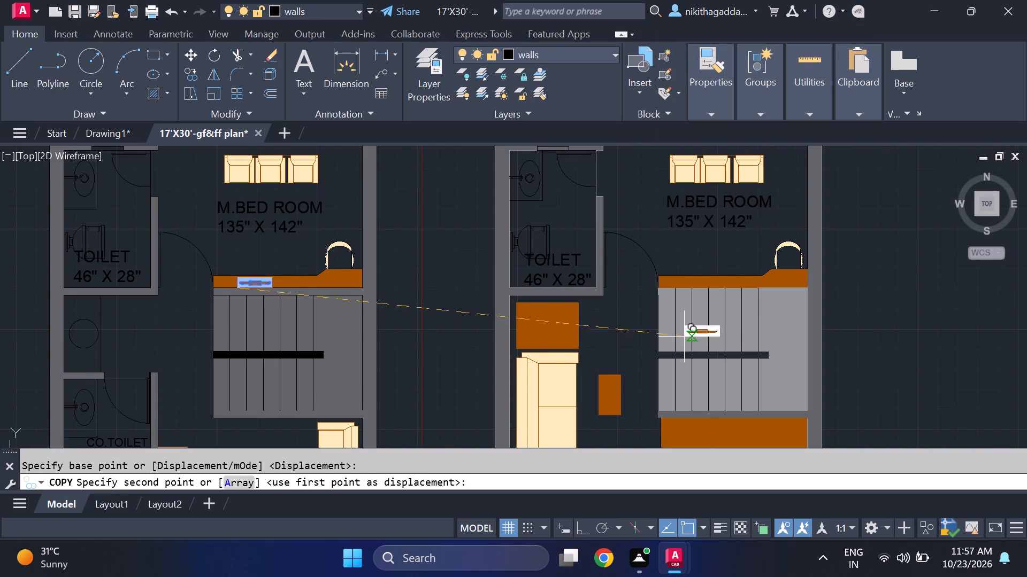
scroll(679, 284, up, 2)
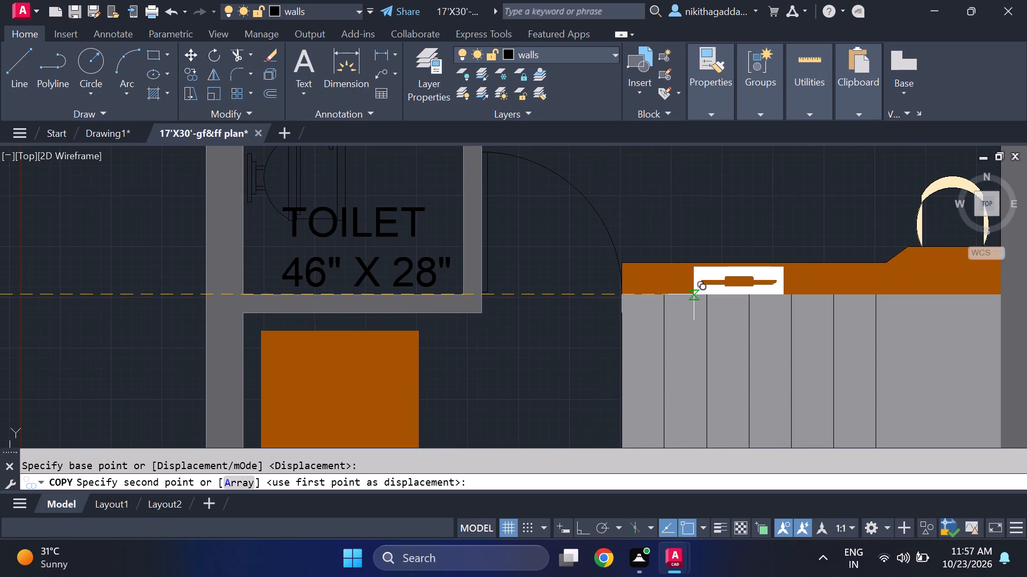
click(700, 292)
scroll(749, 229, down, 1)
key(Escape)
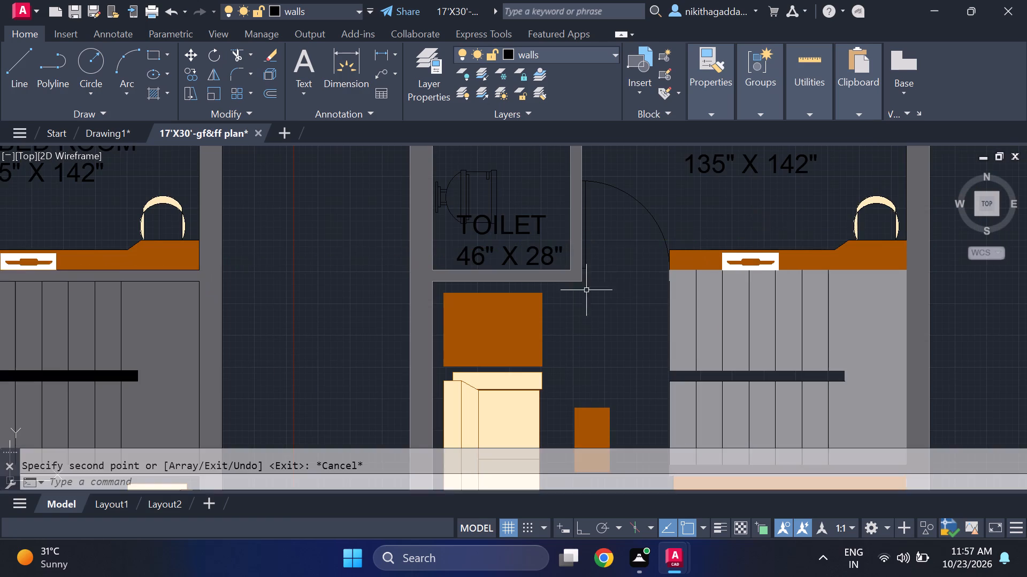
Scale down the TOILET label and its 46" X 28" size text together in the ground-floor toilet beside the master bedroom.
scroll(596, 283, down, 3)
scroll(536, 304, up, 2)
scroll(558, 329, down, 2)
middle_drag(588, 357, 554, 309)
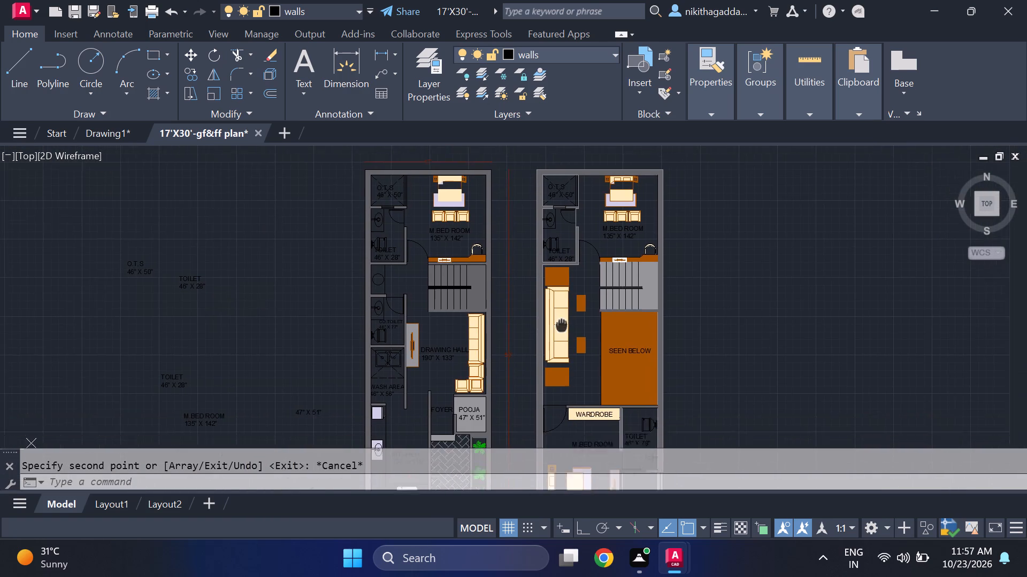
middle_drag(554, 309, 549, 284)
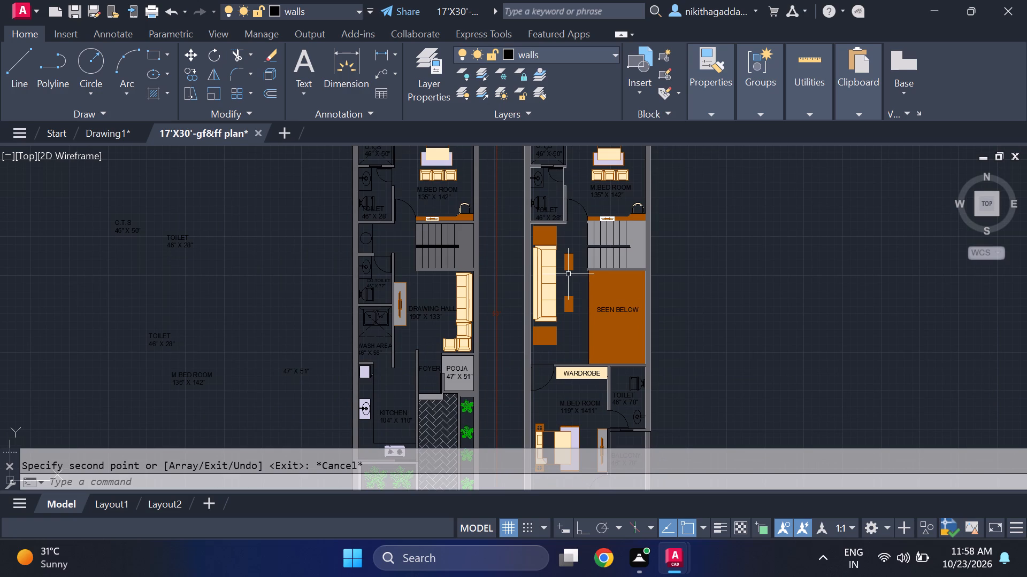
scroll(349, 215, up, 3)
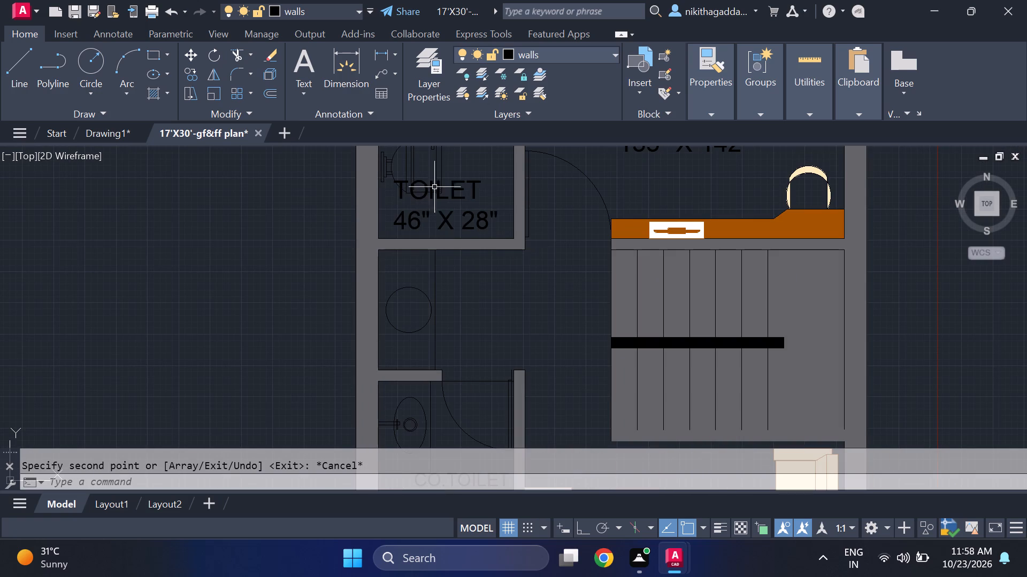
click(482, 173)
click(467, 224)
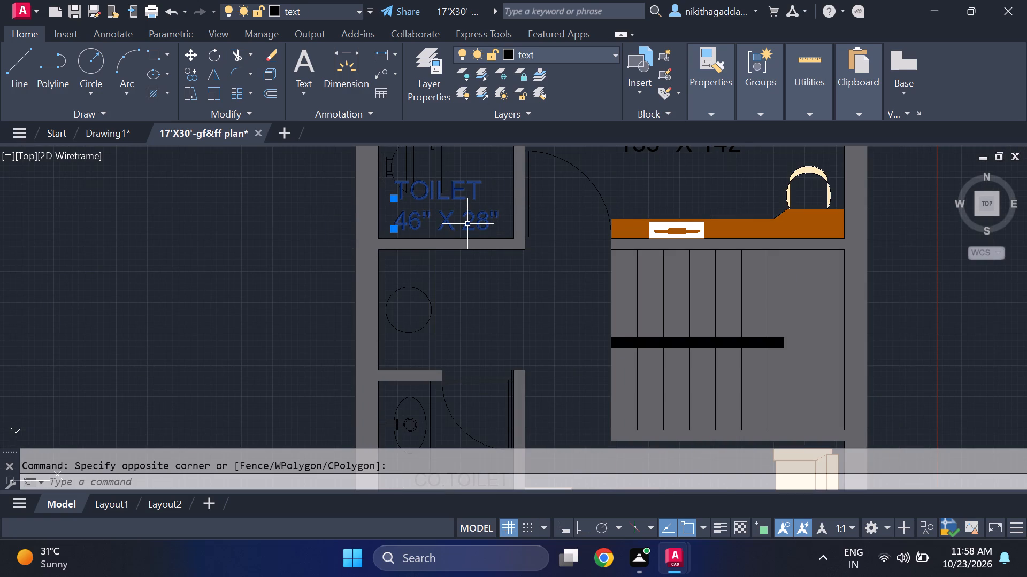
text(SCALW)
key(BackSpace)
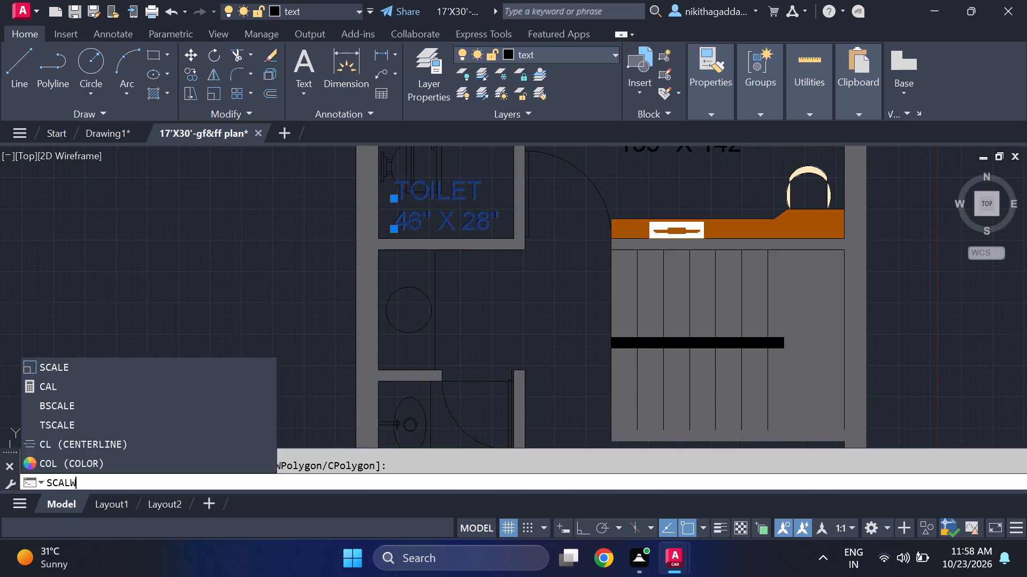
key(e)
key(Return)
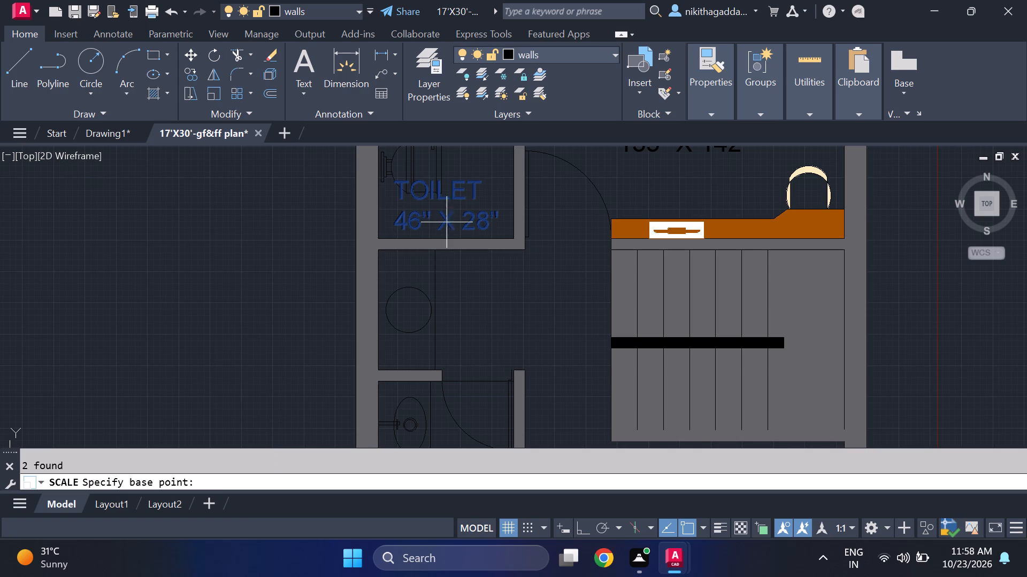
click(396, 225)
scroll(406, 219, up, 3)
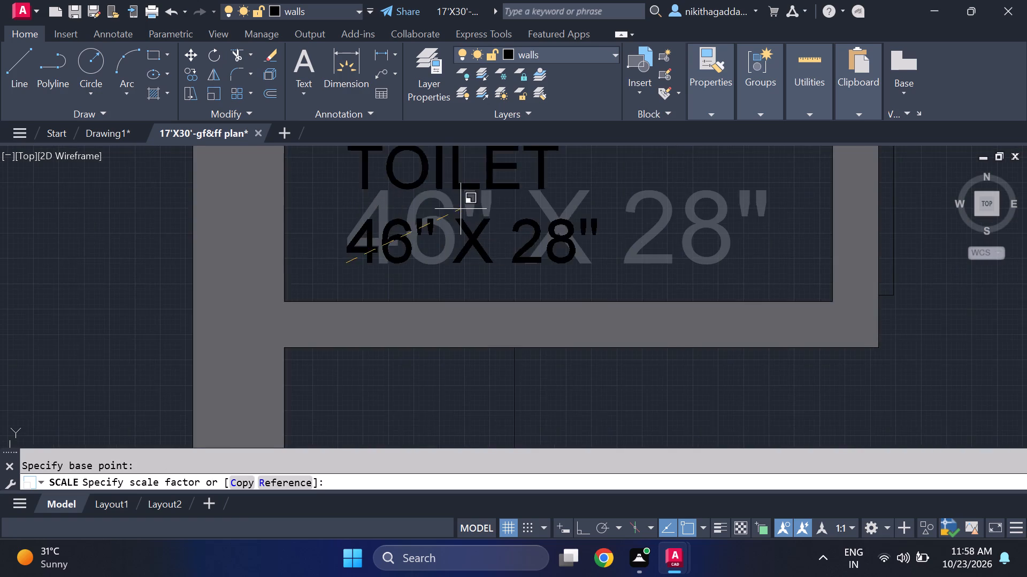
middle_drag(466, 213, 439, 349)
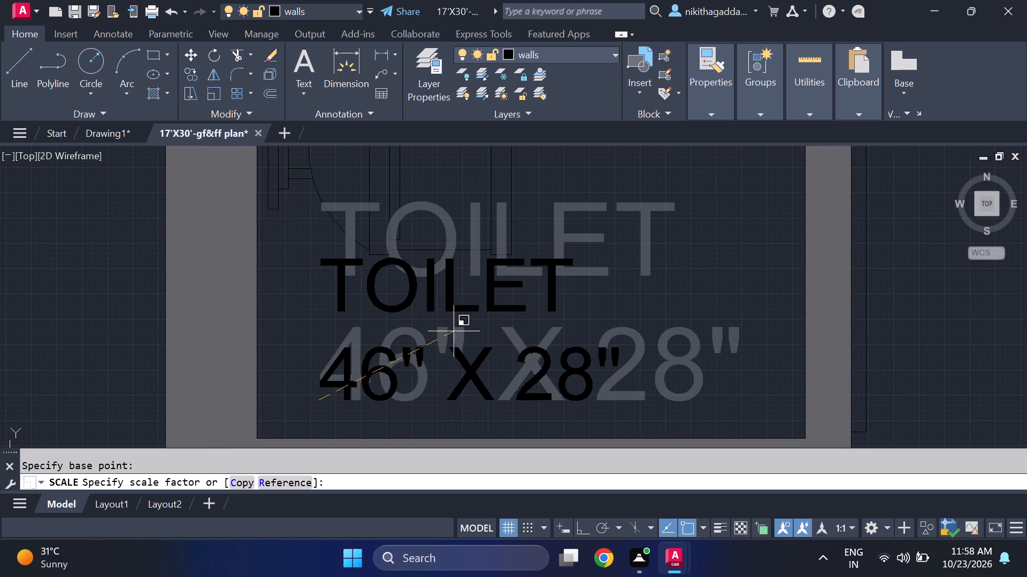
click(452, 333)
scroll(493, 291, down, 4)
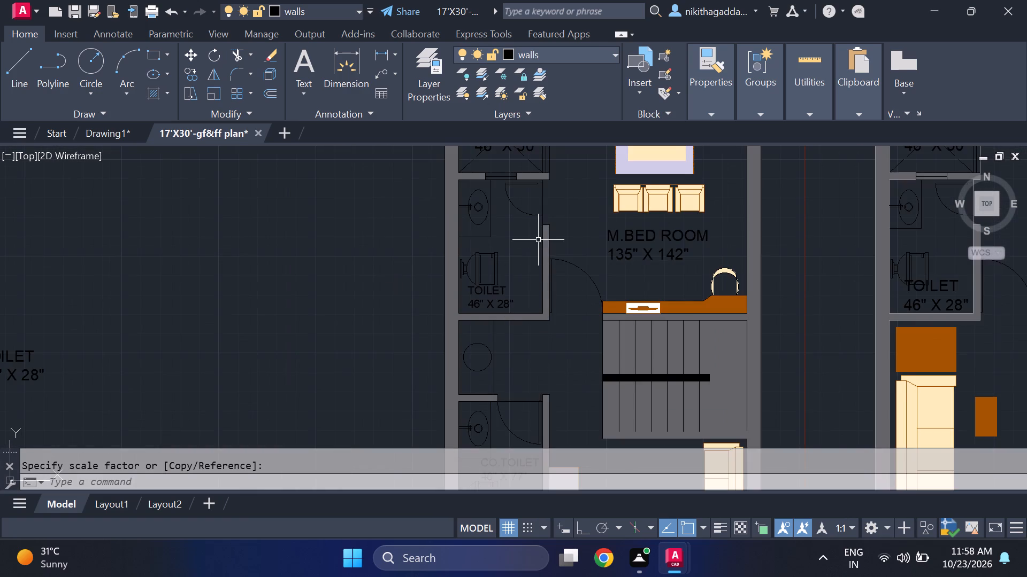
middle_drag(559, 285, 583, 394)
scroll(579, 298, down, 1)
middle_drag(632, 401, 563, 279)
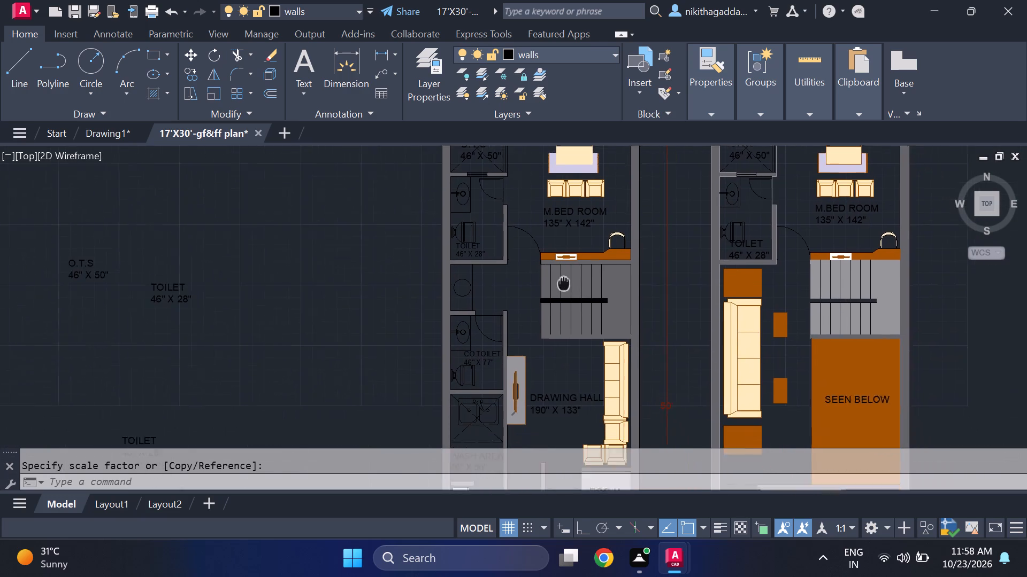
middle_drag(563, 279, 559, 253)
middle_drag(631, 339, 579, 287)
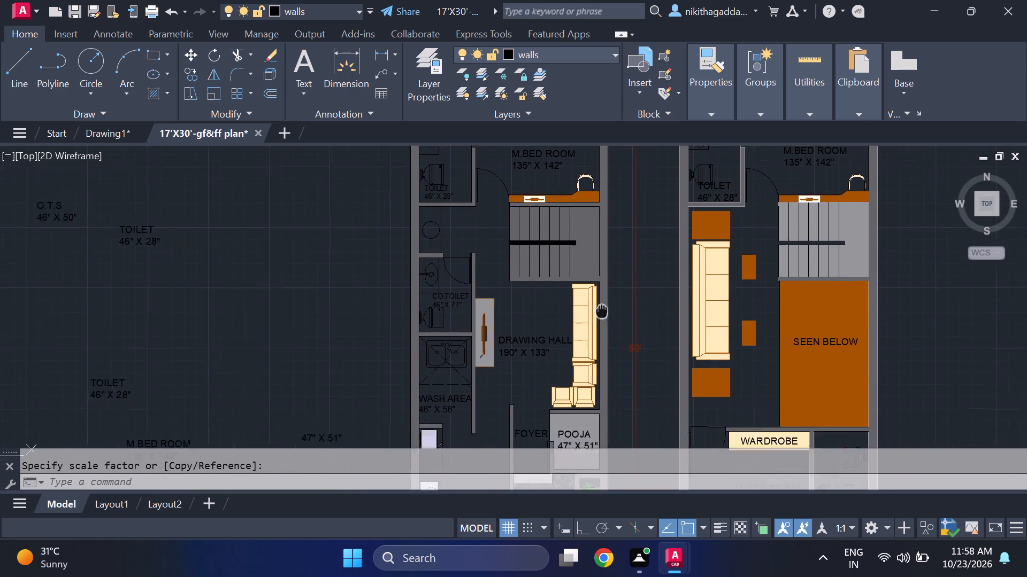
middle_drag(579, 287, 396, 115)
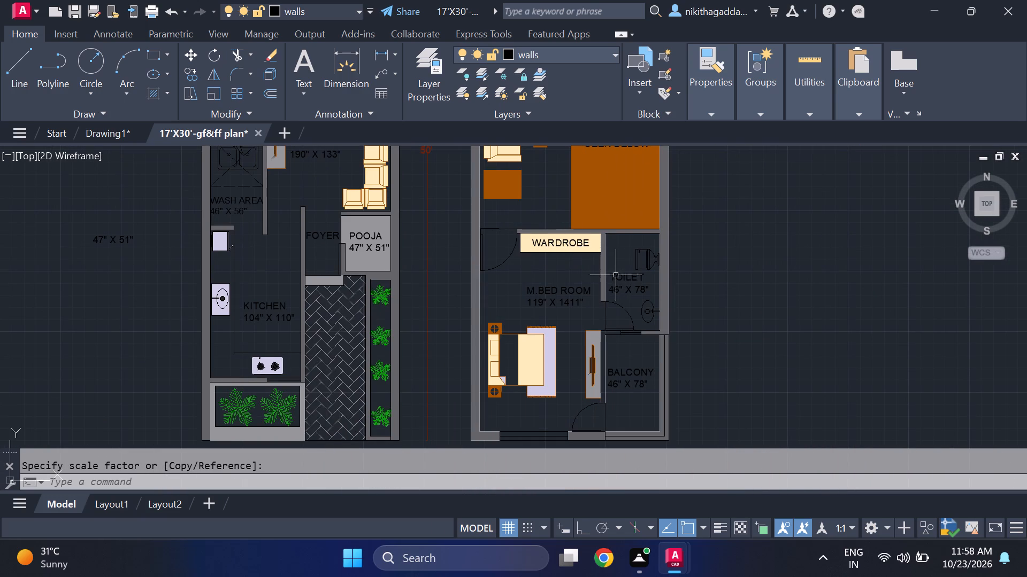
Delete the stray O.T.S, M.BED ROOM, two TOILET and 47" X 51" labels lying outside the ground-floor plan.
middle_drag(623, 282, 686, 384)
middle_drag(683, 365, 663, 308)
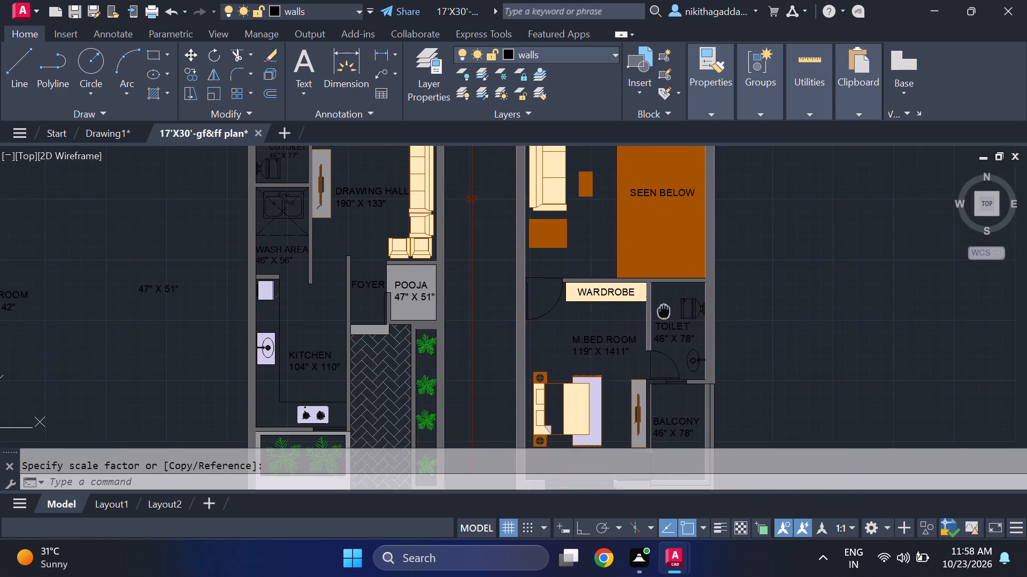
middle_drag(663, 308, 663, 307)
middle_drag(663, 307, 695, 433)
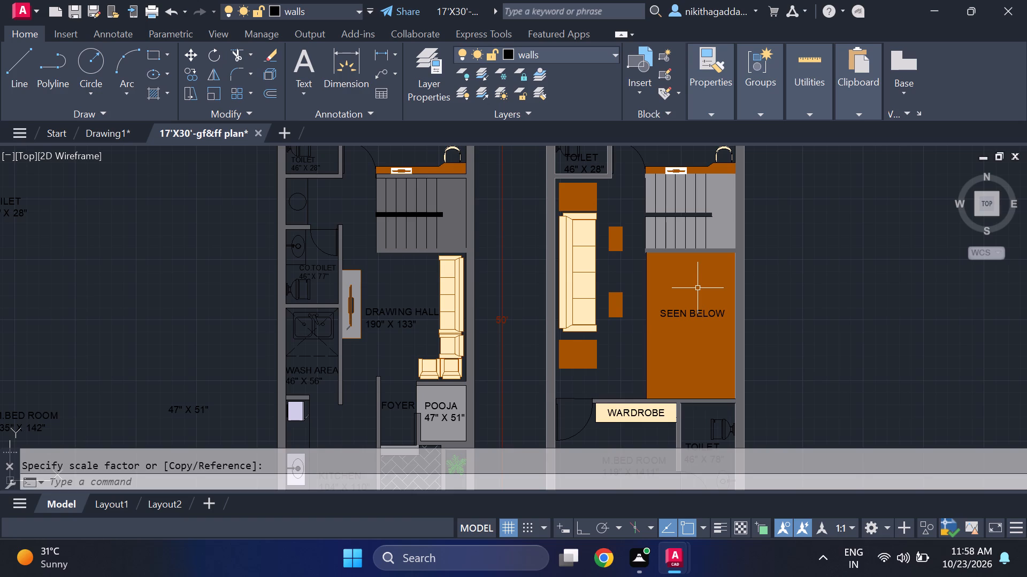
middle_drag(696, 292, 718, 389)
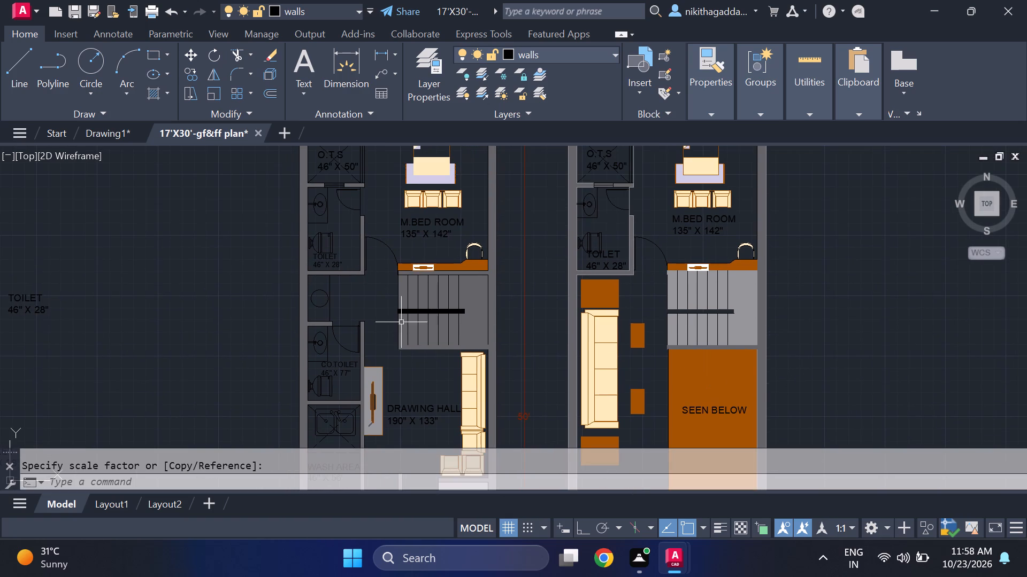
scroll(376, 318, up, 2)
scroll(398, 306, down, 3)
middle_drag(148, 316, 366, 244)
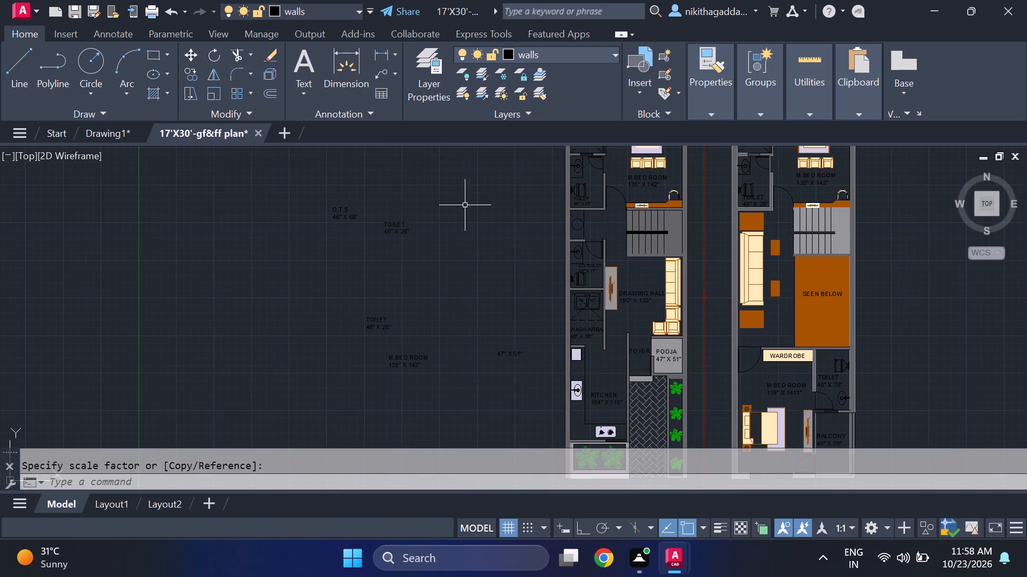
click(466, 160)
click(279, 396)
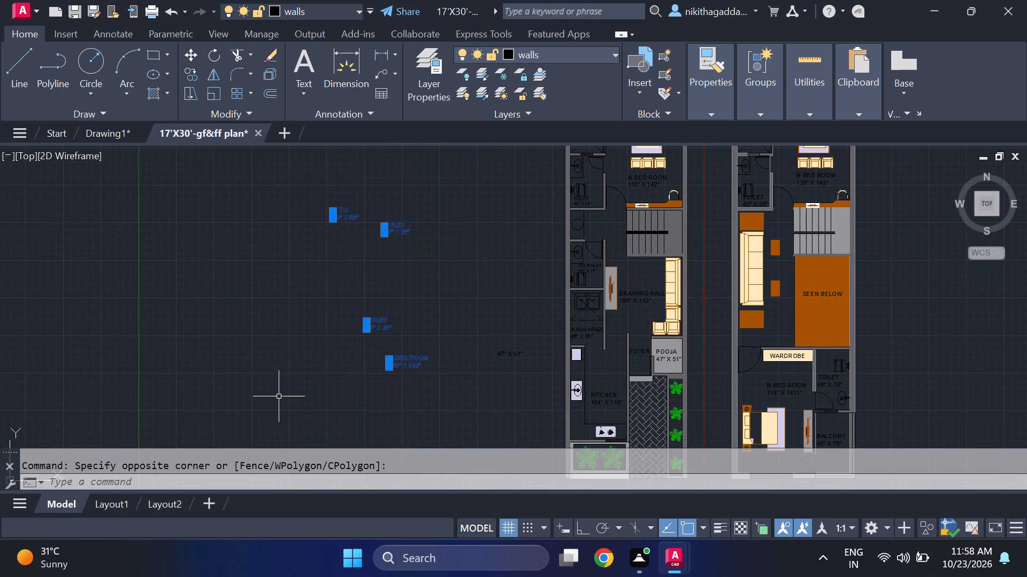
key(Delete)
drag(538, 345, 513, 368)
click(443, 399)
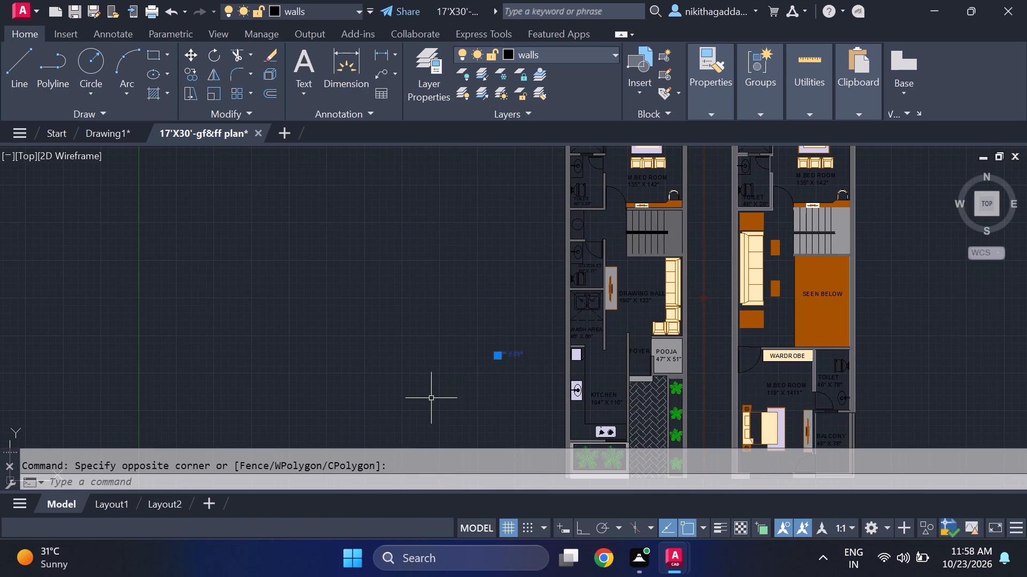
key(Delete)
Add the single-line text UP at 0 rotation in front of the upper flight of the ground-floor staircase.
scroll(439, 377, down, 2)
scroll(465, 355, up, 2)
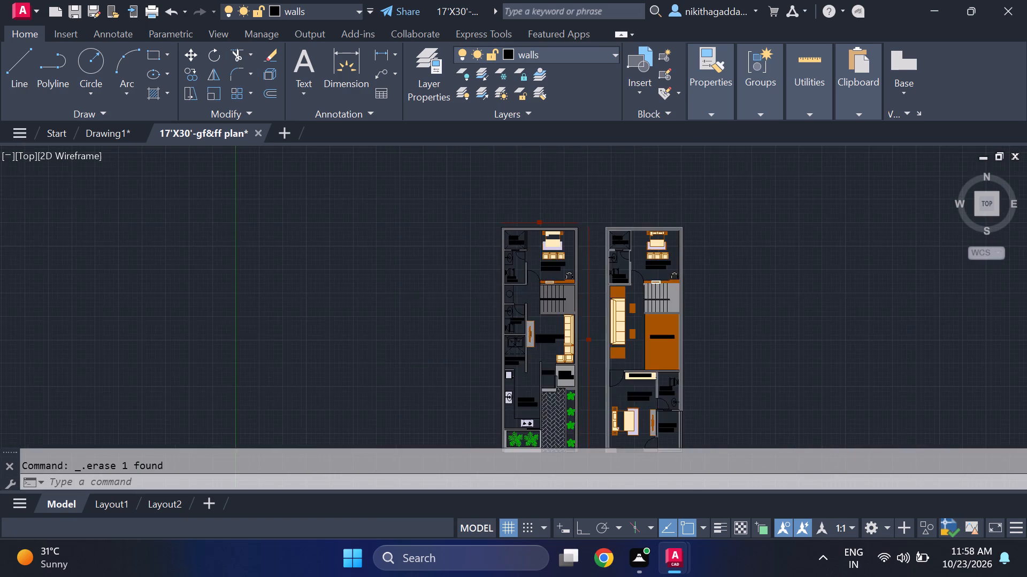
middle_drag(476, 350, 311, 393)
scroll(412, 354, up, 2)
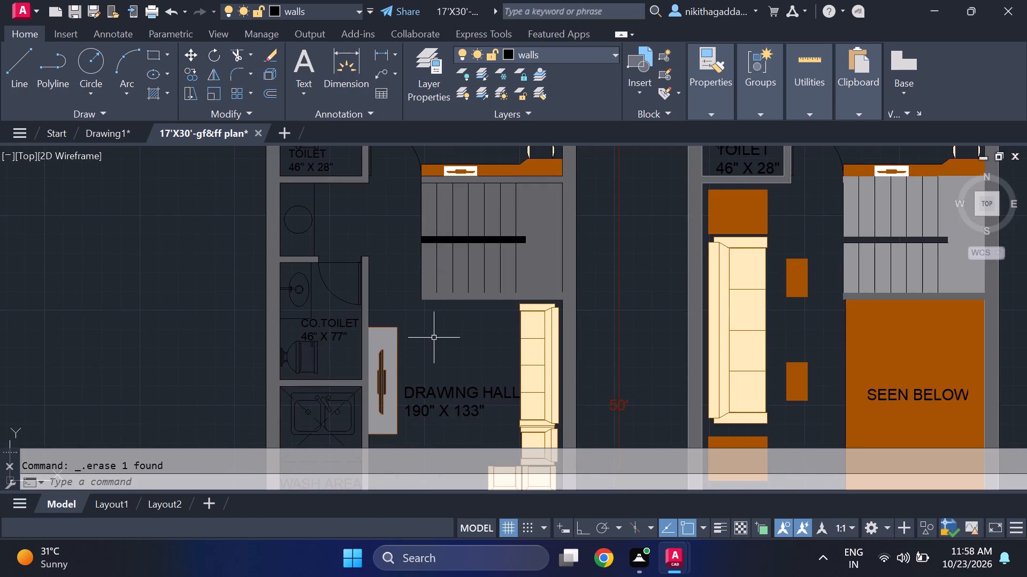
middle_drag(448, 360, 475, 452)
scroll(403, 330, up, 2)
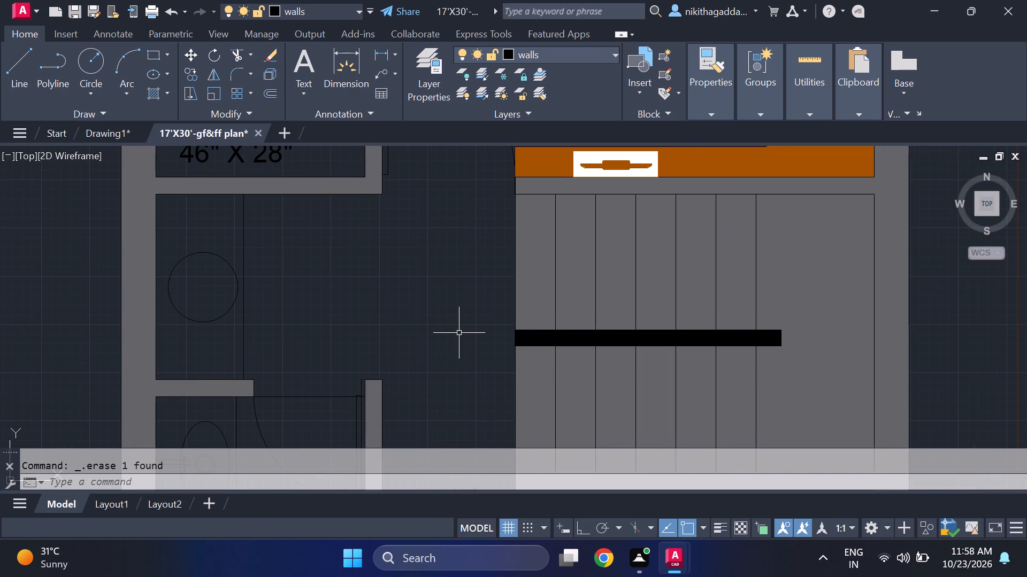
text(DT)
key(Return)
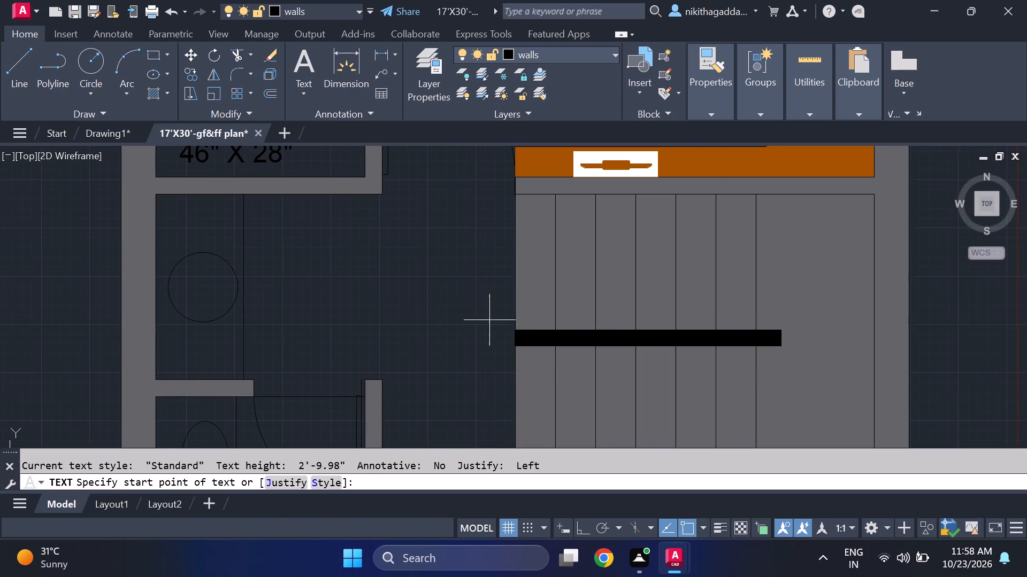
scroll(491, 319, up, 1)
middle_drag(485, 326, 503, 332)
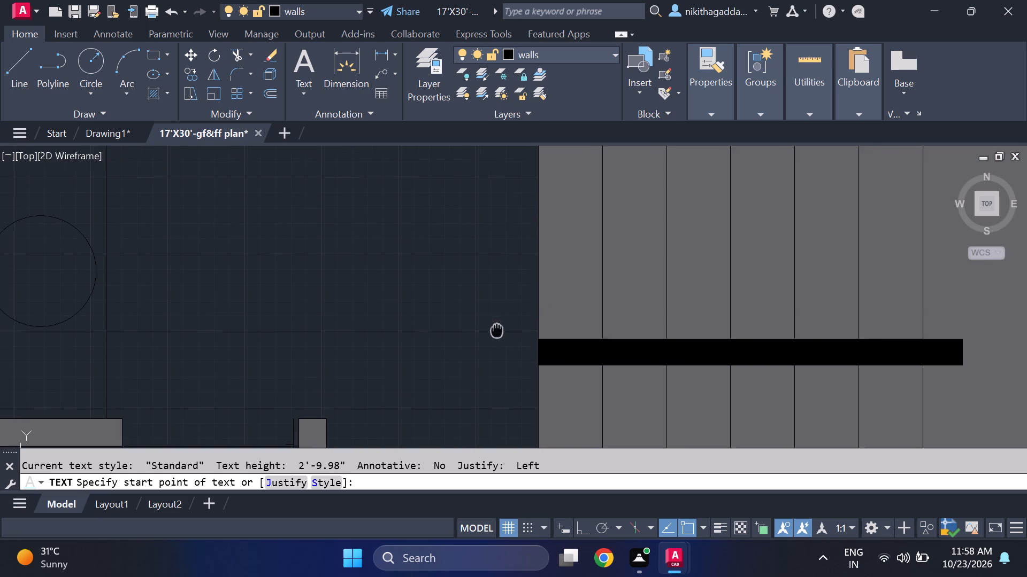
middle_drag(503, 332, 551, 346)
click(511, 204)
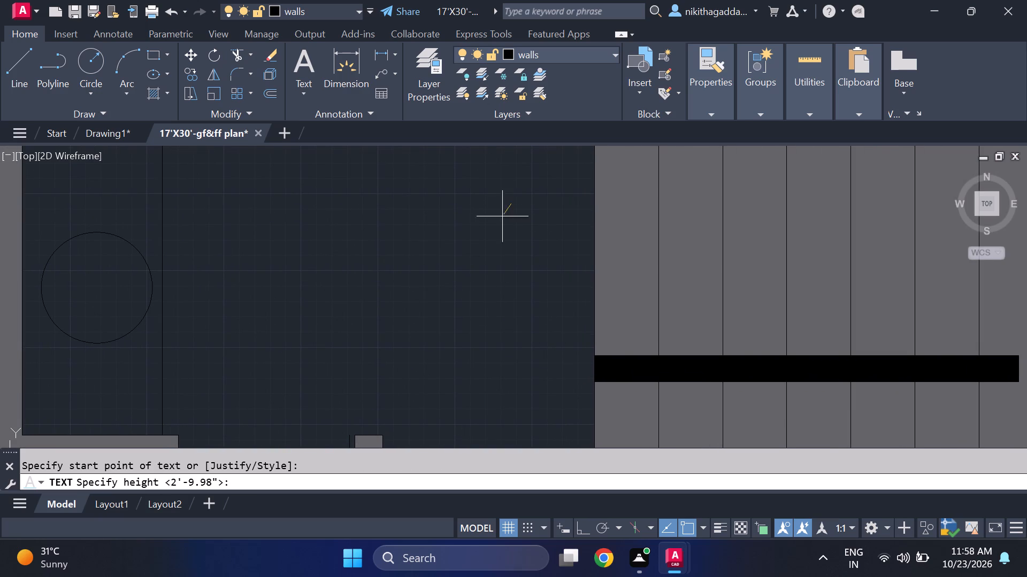
click(511, 216)
key(0)
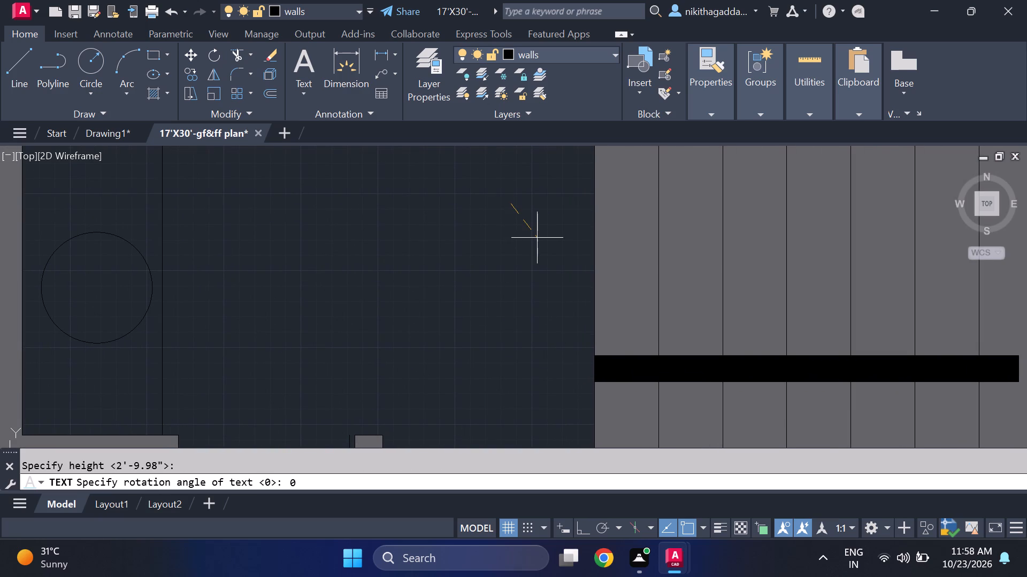
key(Return)
text(UO)
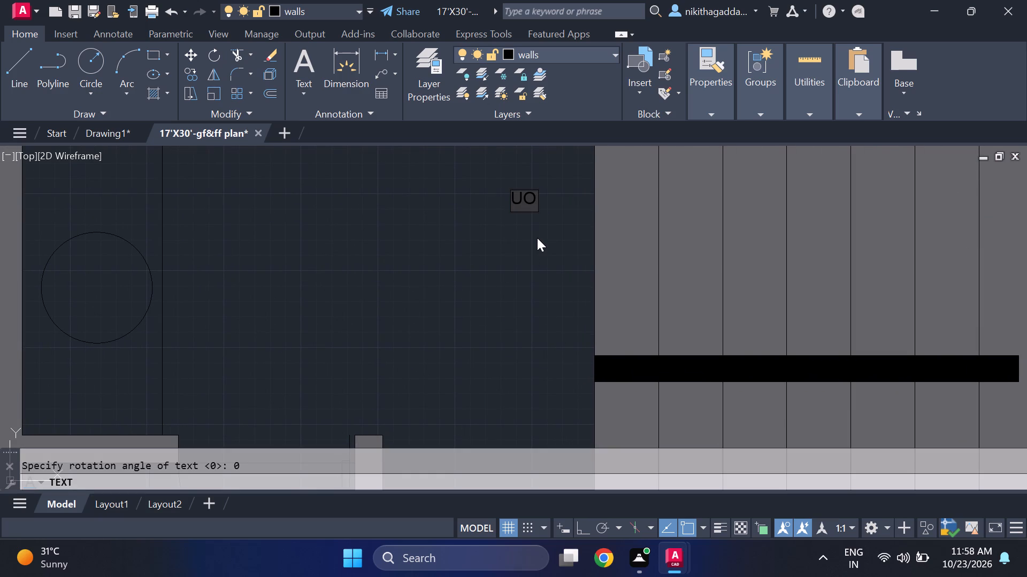
key(BackSpace)
key(p)
key(Return)
key(Return)
Scale up the UP label beside the ground-floor staircase from its insertion point.
scroll(548, 233, down, 4)
scroll(548, 226, up, 3)
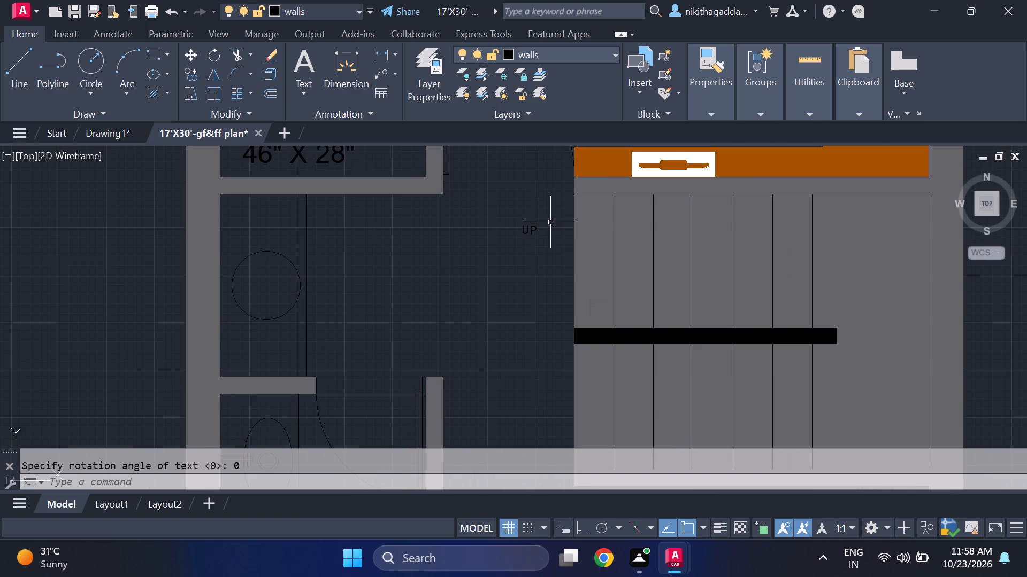
click(550, 222)
click(550, 222)
click(465, 272)
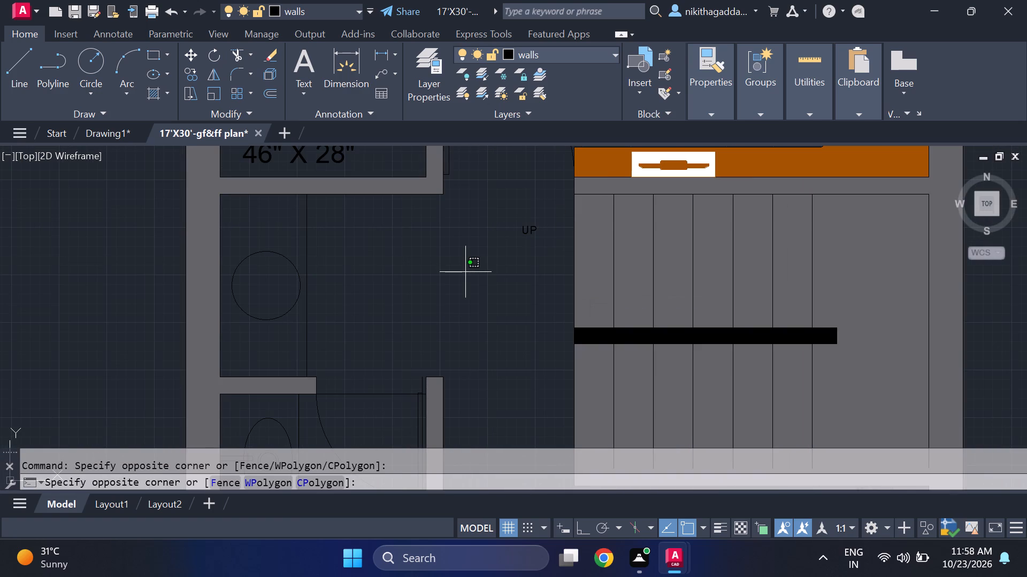
click(465, 272)
drag(534, 211, 532, 229)
click(512, 256)
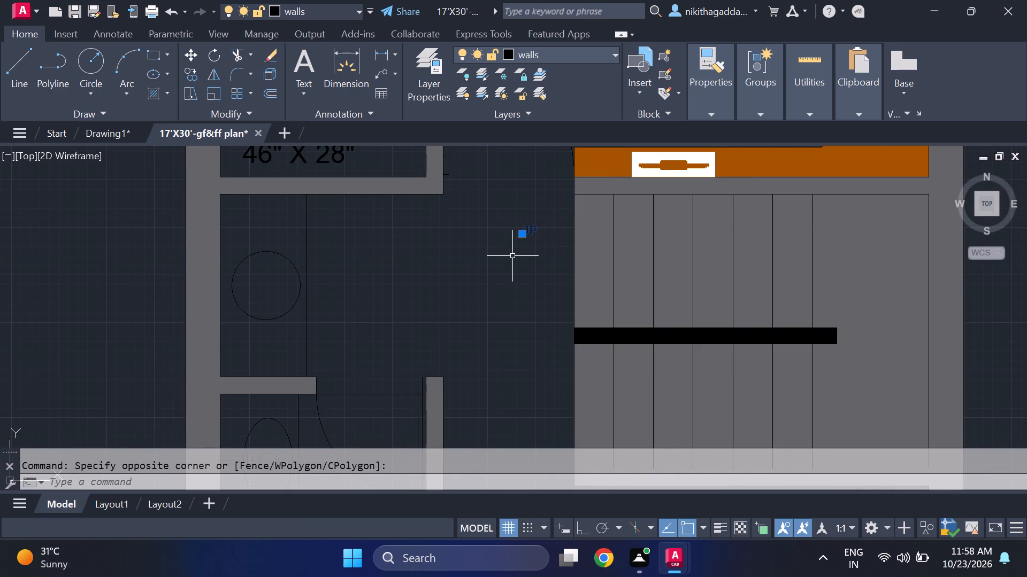
text(SCALE)
key(Return)
click(526, 237)
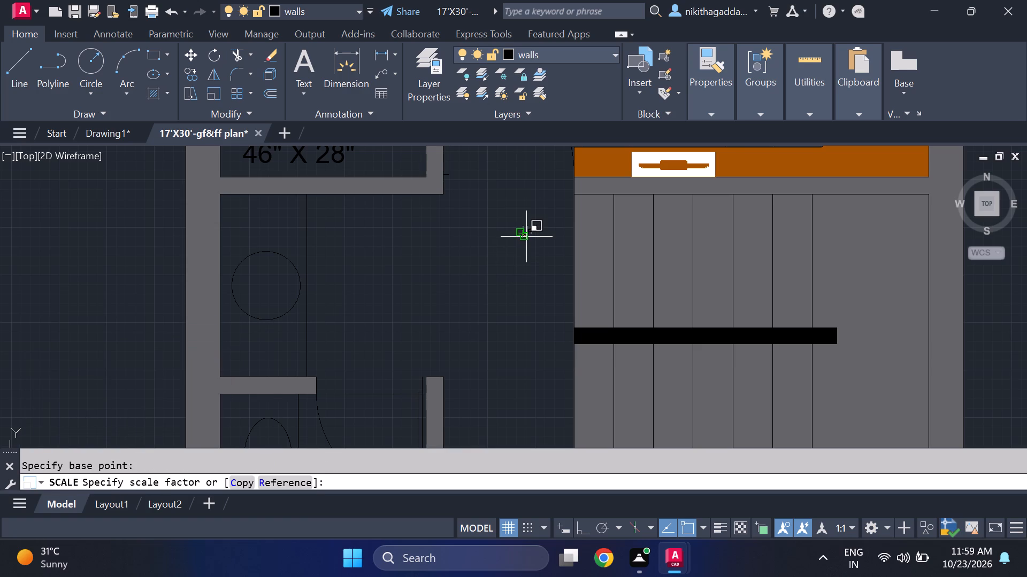
scroll(526, 237, up, 3)
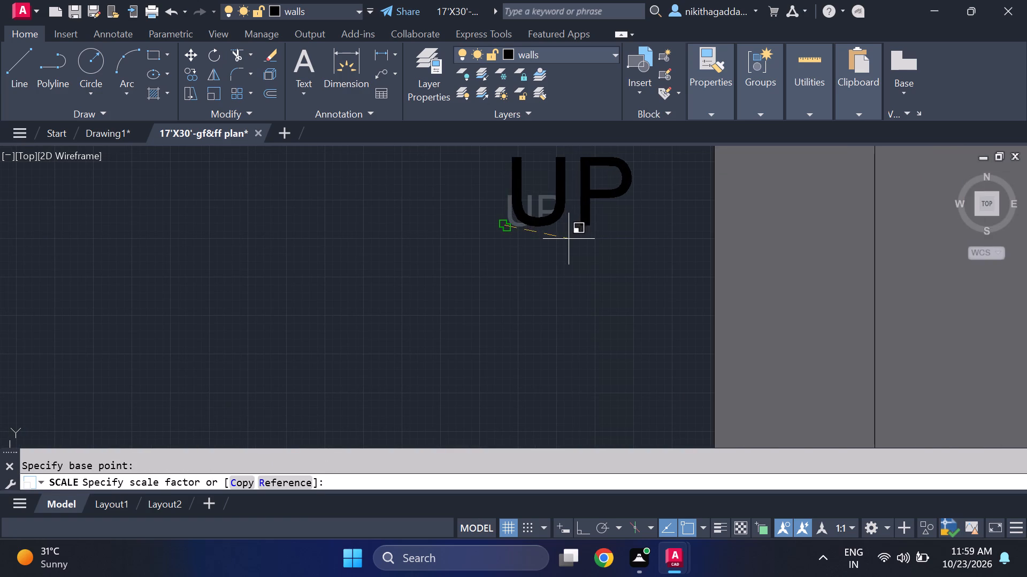
click(569, 239)
click(568, 221)
click(564, 220)
scroll(564, 219, up, 2)
middle_click(564, 219)
scroll(562, 219, up, 1)
click(562, 219)
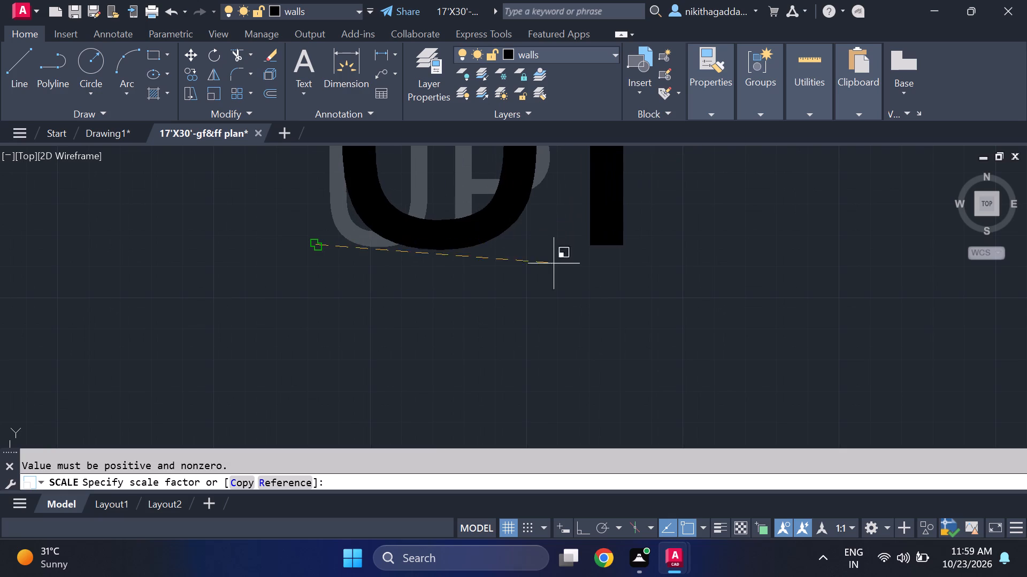
click(567, 258)
Copy the UP label straight down to the front of the ground-floor staircase's lower flight.
scroll(571, 255, down, 5)
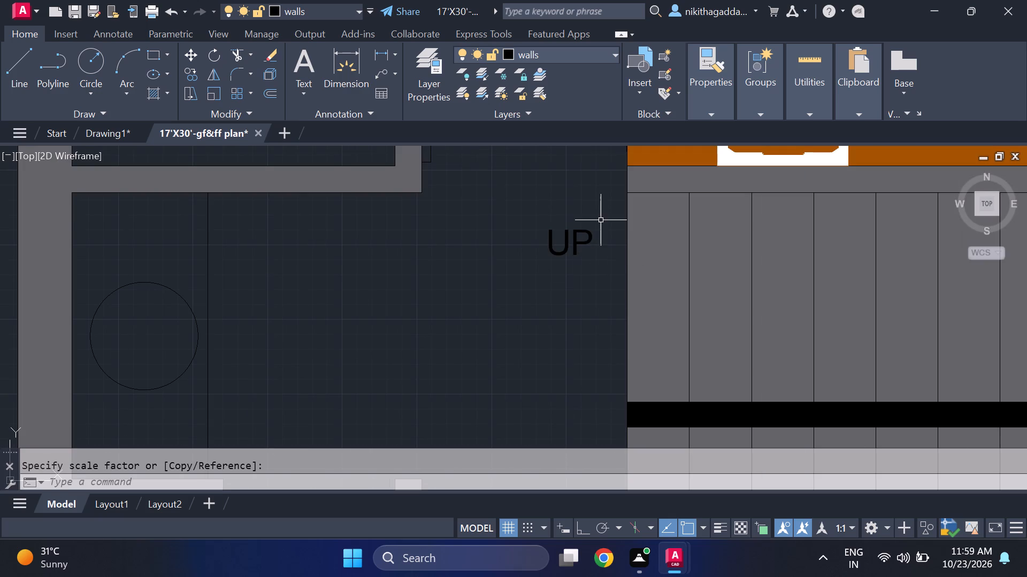
click(601, 220)
click(527, 273)
scroll(552, 256, down, 3)
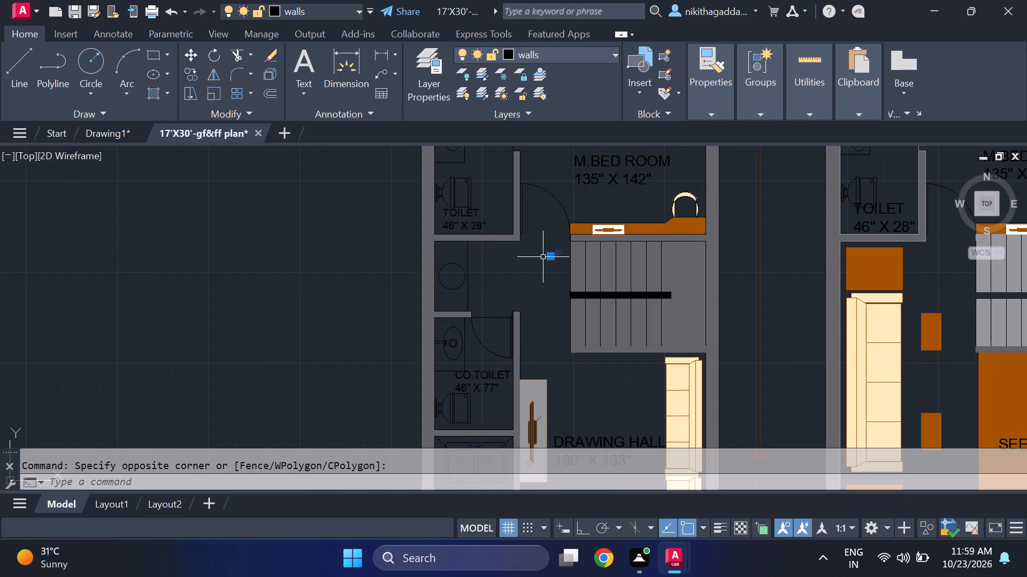
text(CO)
key(Return)
click(545, 258)
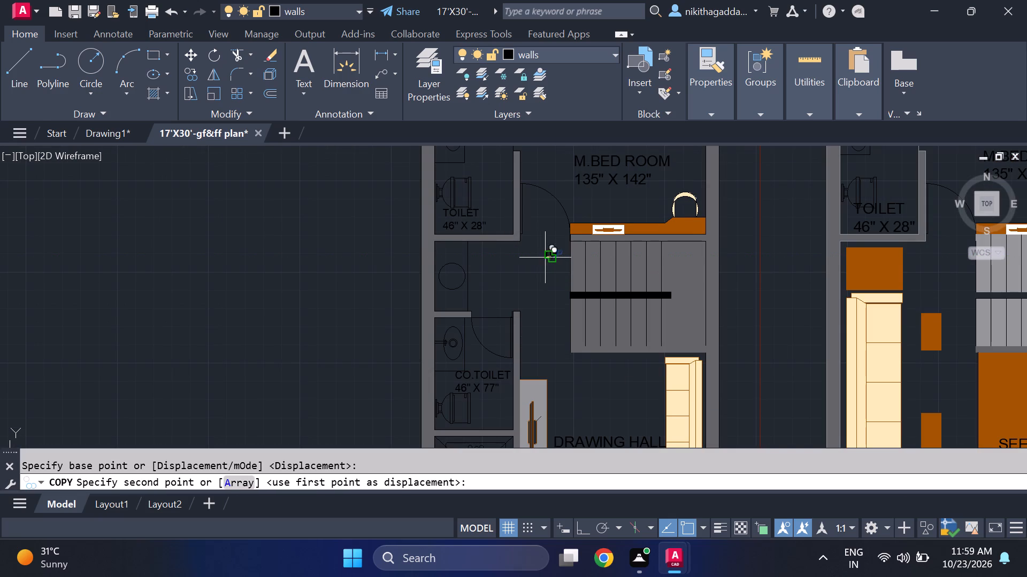
scroll(556, 318, up, 2)
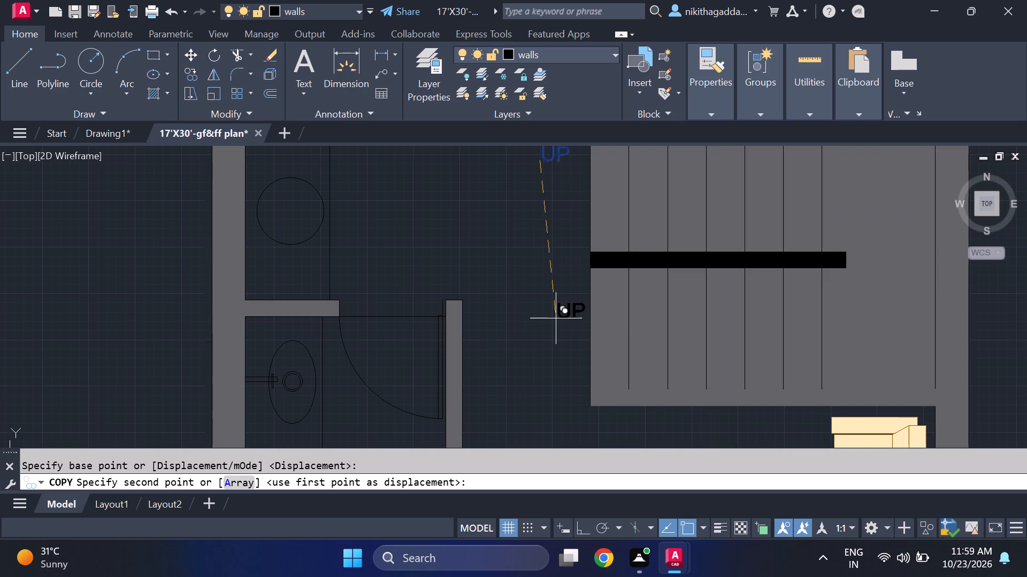
click(546, 332)
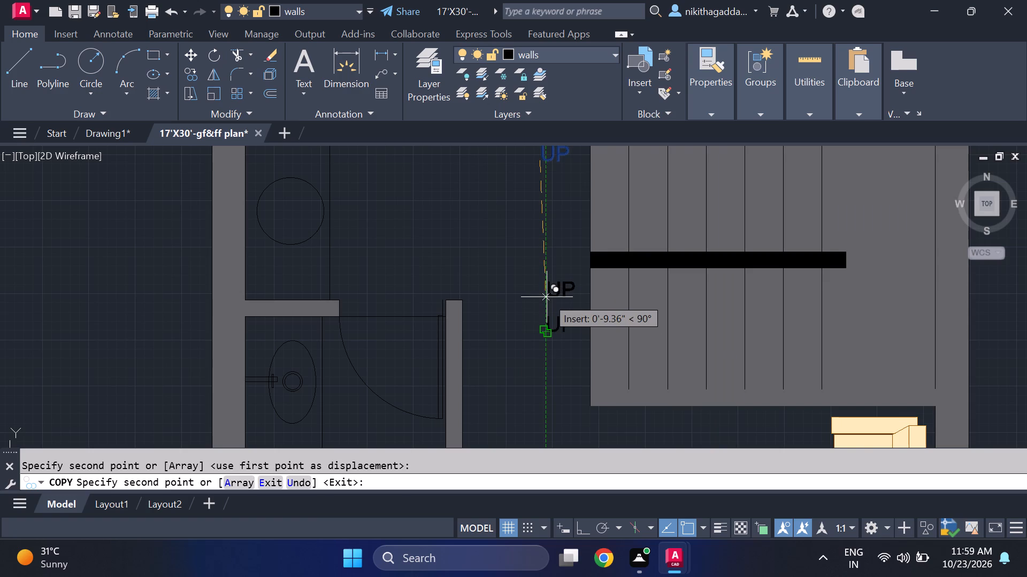
key(Escape)
Open the copied UP label beside the ground-floor staircase's lower flight for text editing.
double_click(558, 324)
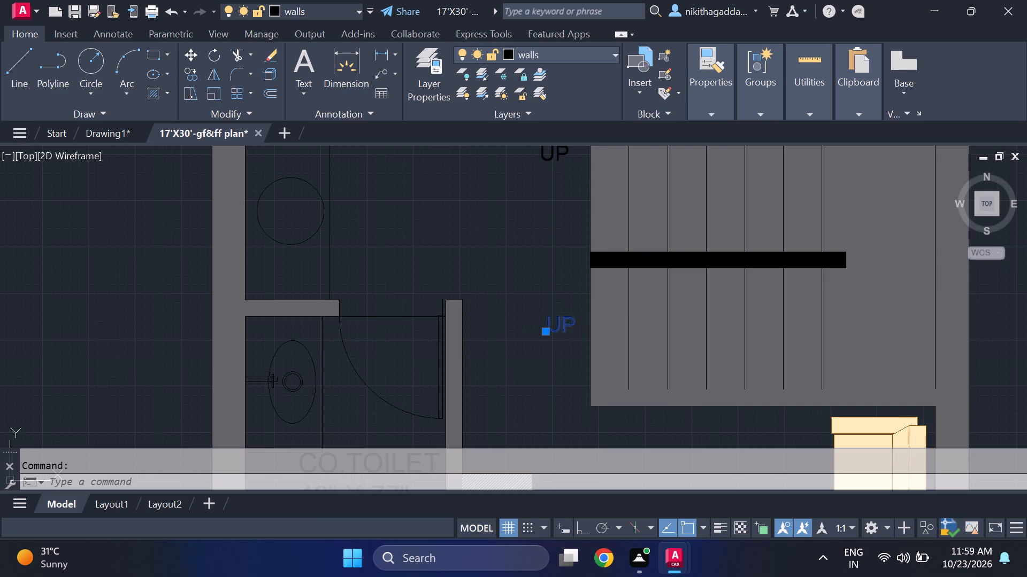
Change the lower UP label beside the ground-floor staircase to read DN.
key(Delete)
text(DN)
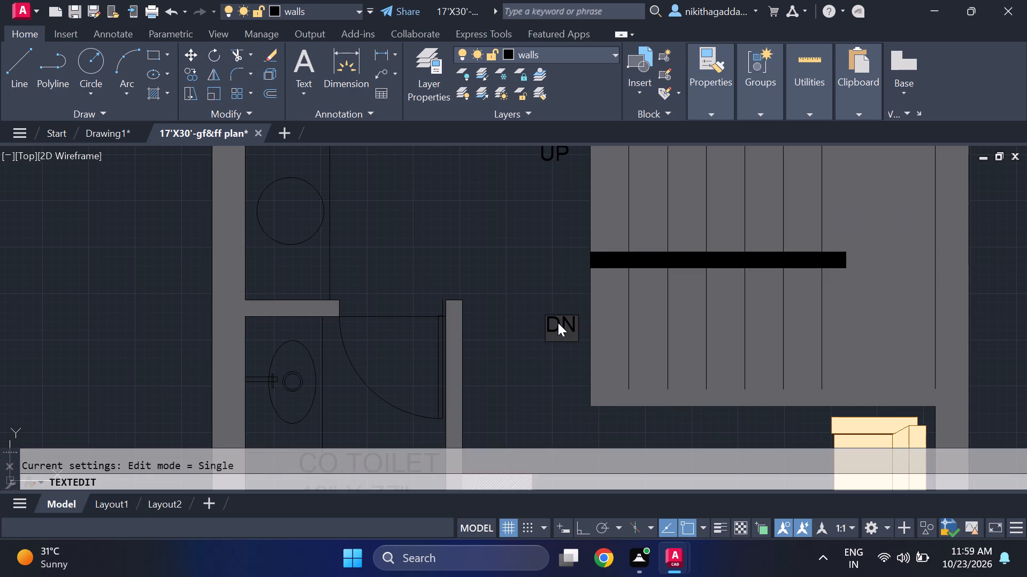
key(Return)
key(Return)
key(Return)
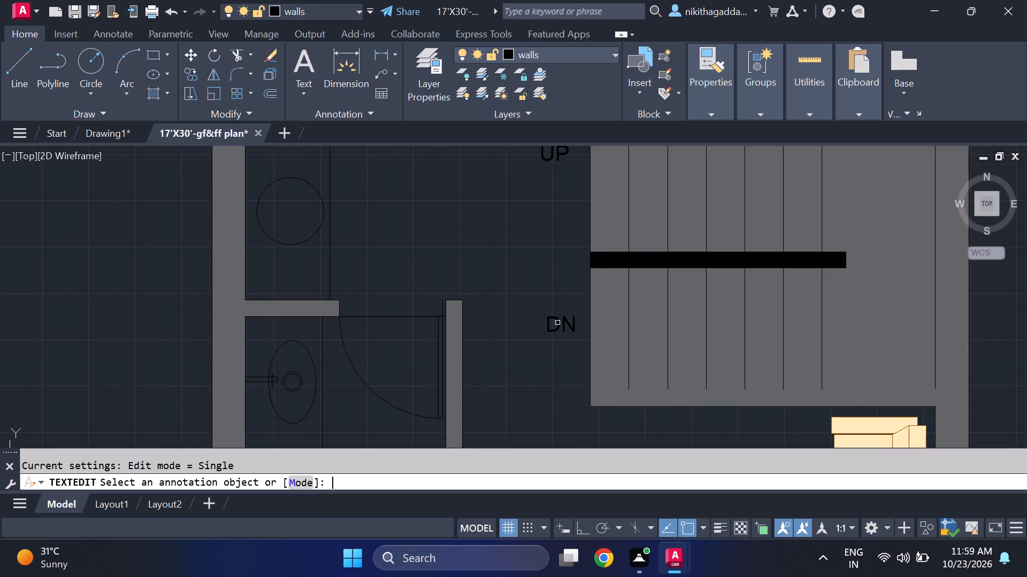
Move the remaining UP label slightly down and to the left beside the upper stair flight.
scroll(571, 307, down, 2)
click(565, 199)
click(541, 233)
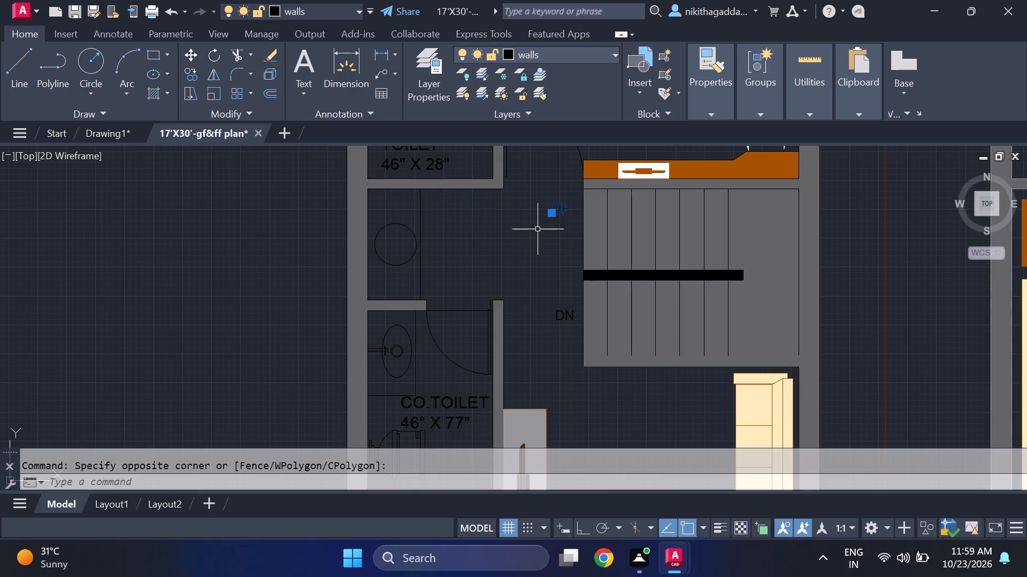
key(m)
key(Return)
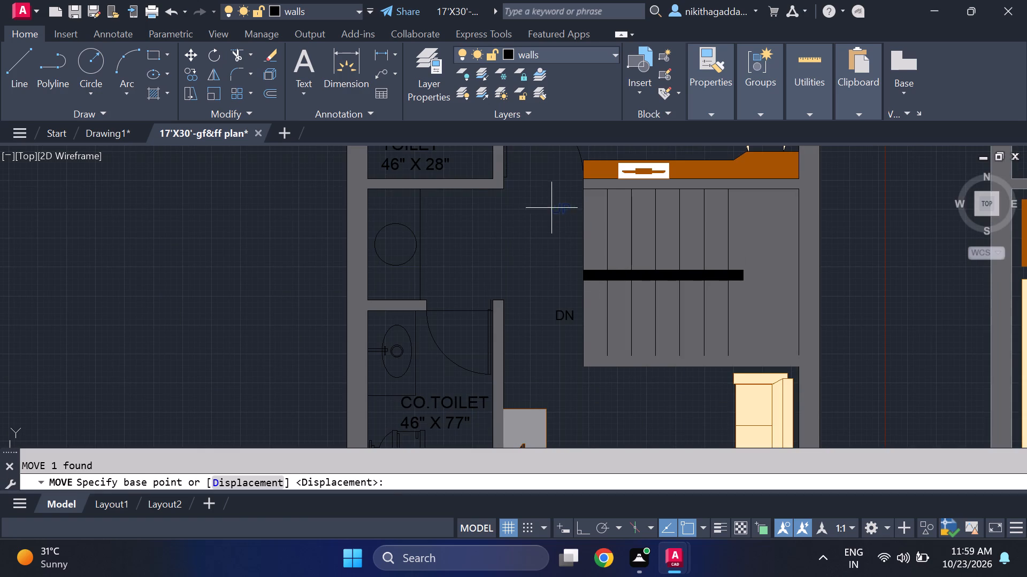
click(554, 207)
click(557, 224)
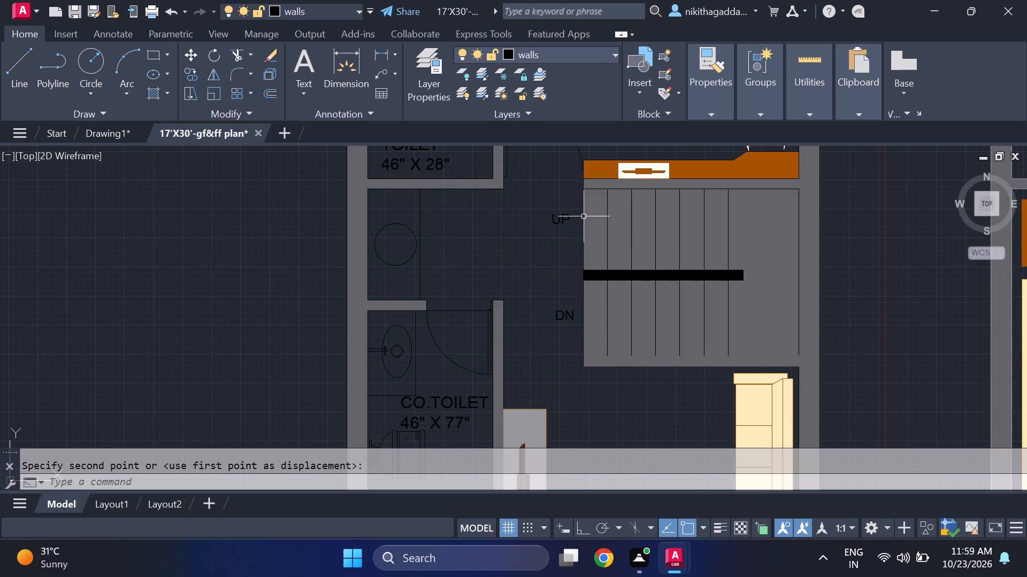
With Ortho on, draw a horizontal line from just above the UP label into the second tread of the upper flight.
middle_drag(593, 228, 609, 292)
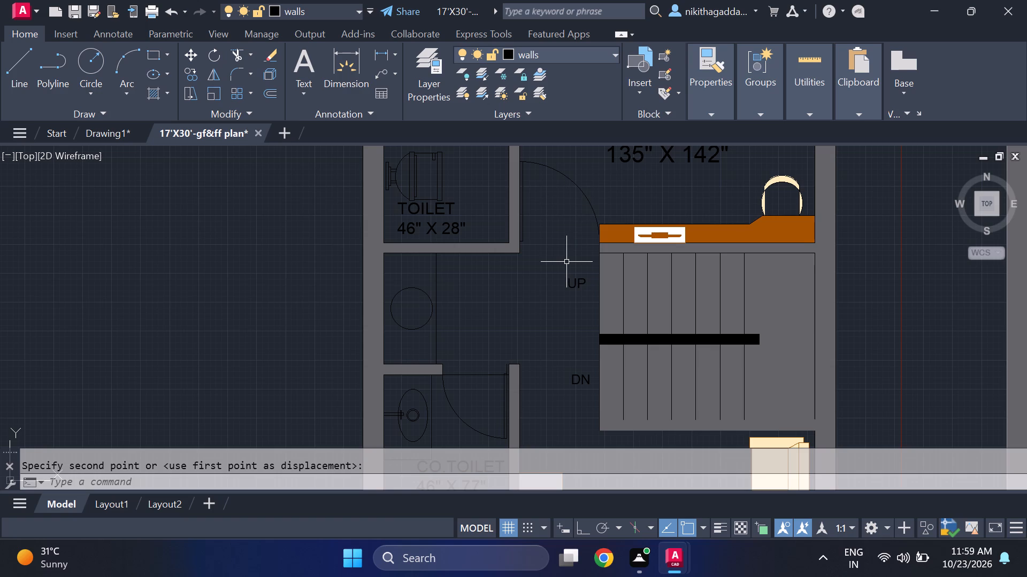
key(l)
key(Return)
scroll(558, 292, up, 3)
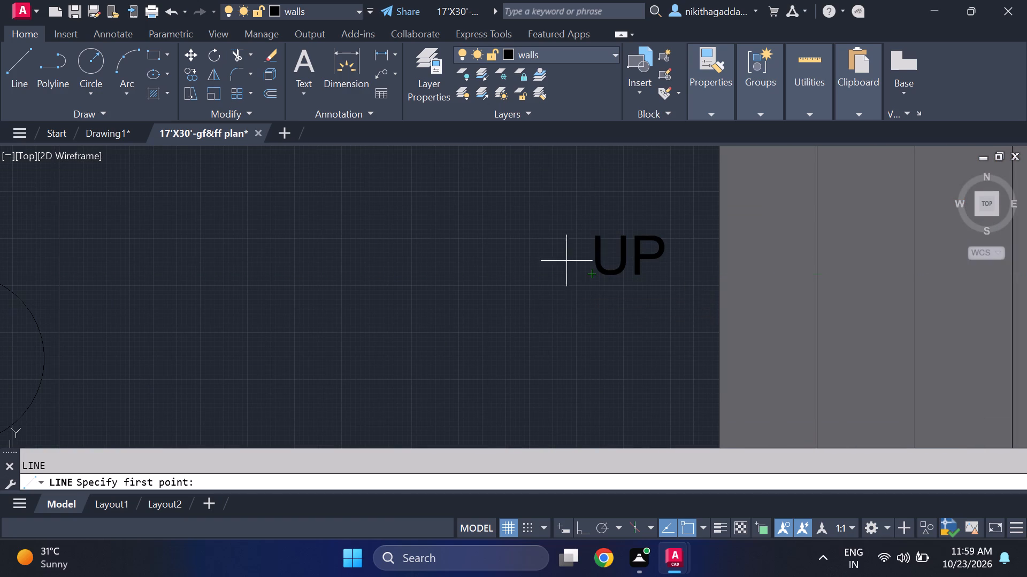
middle_drag(621, 212, 527, 350)
scroll(618, 218, up, 1)
click(589, 314)
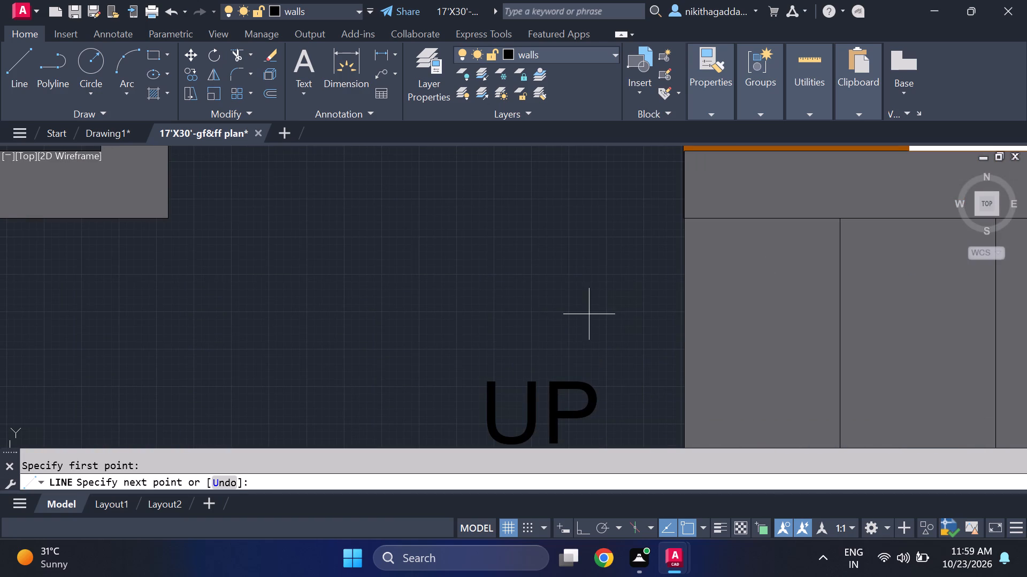
middle_drag(904, 325, 611, 359)
key(F8)
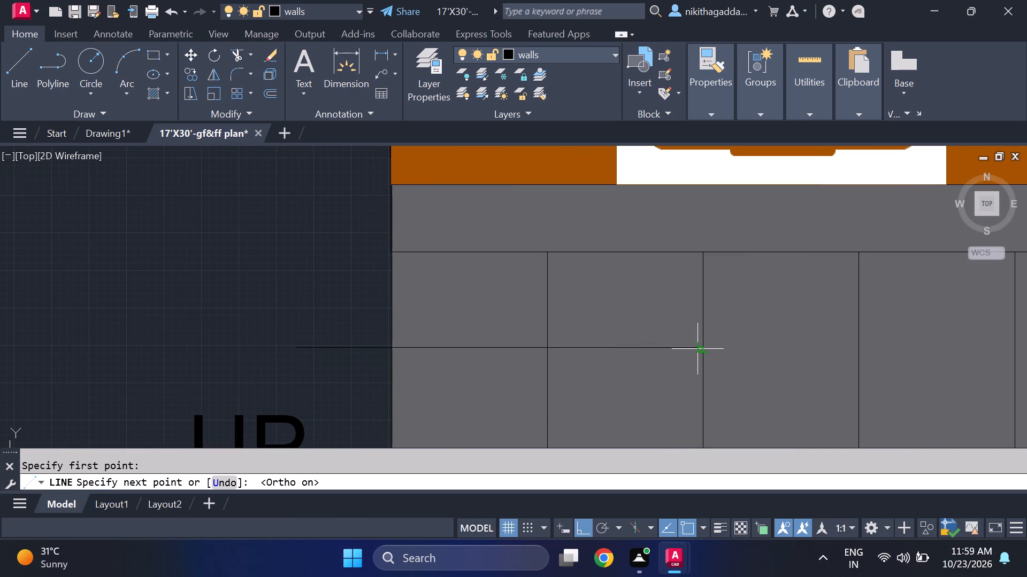
click(666, 356)
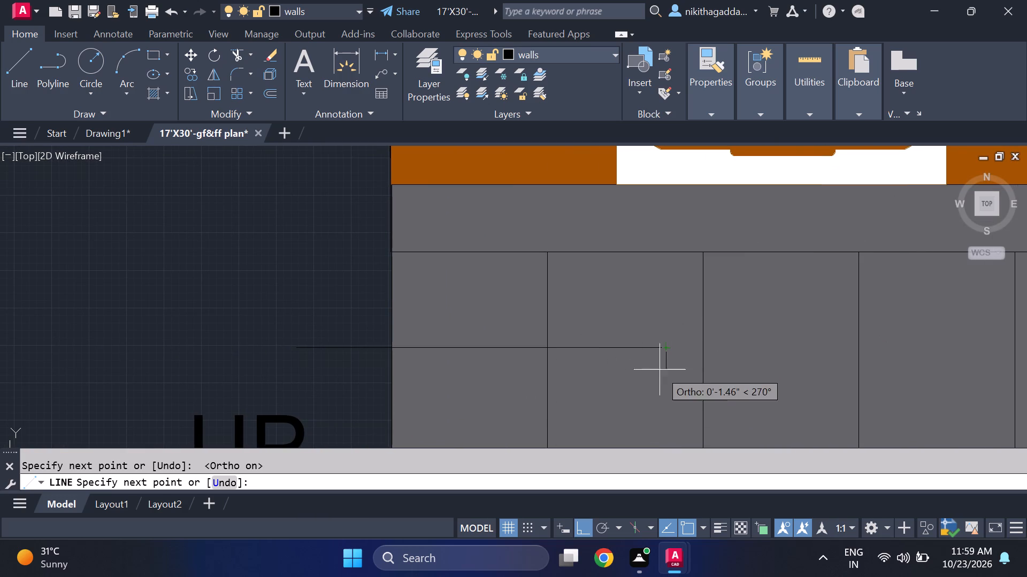
key(Return)
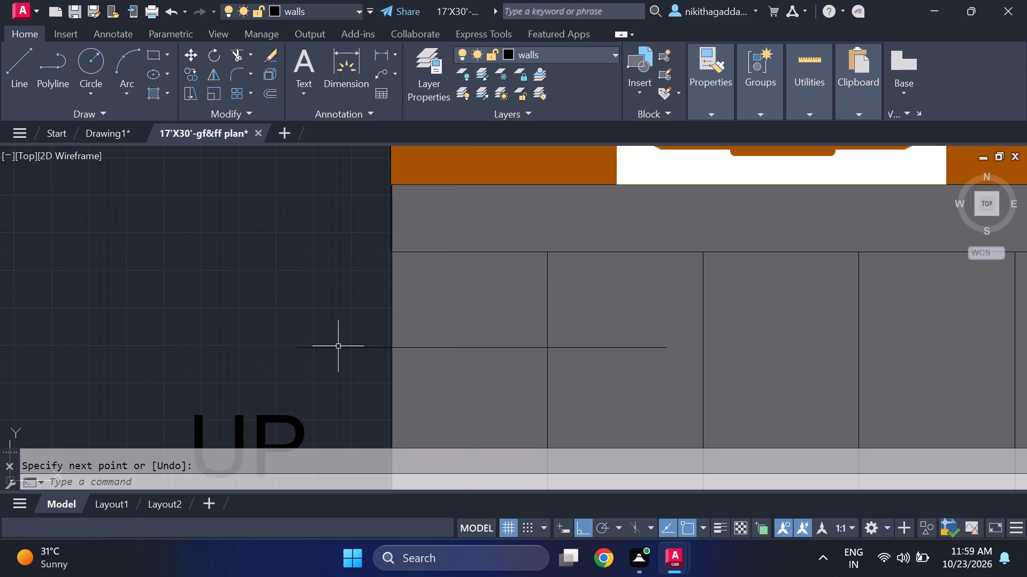
Copy the UP direction line straight down to just above the DN label on the lower flight.
click(338, 348)
text(CO)
key(Return)
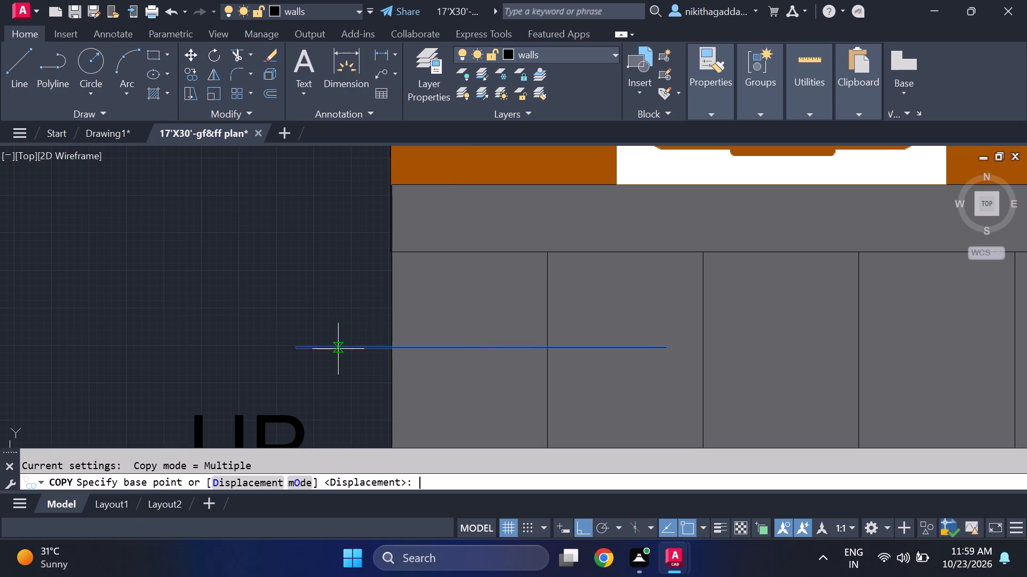
click(296, 345)
middle_drag(308, 366, 313, 307)
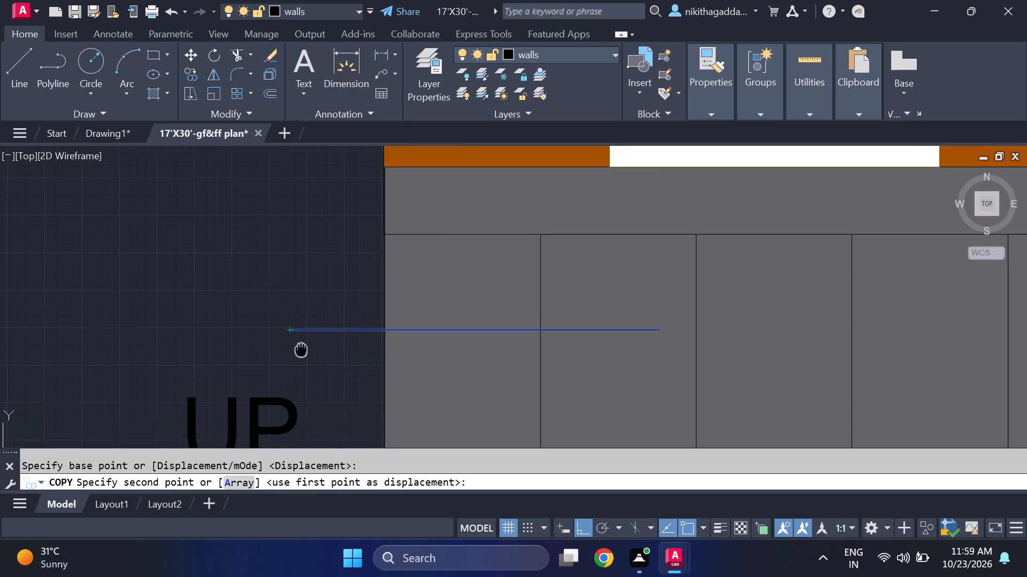
middle_drag(313, 307, 354, 187)
scroll(360, 183, down, 4)
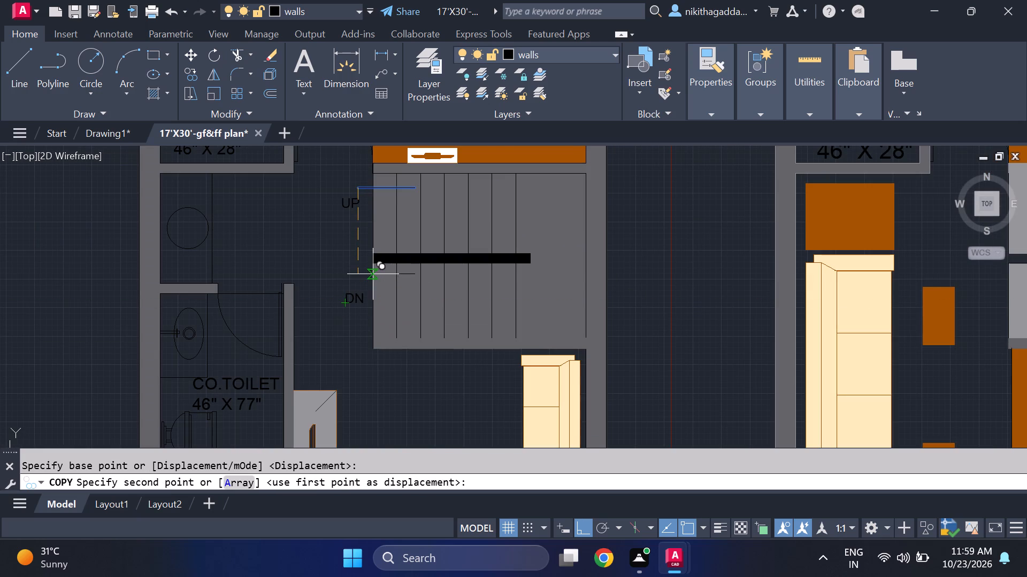
scroll(373, 278, up, 2)
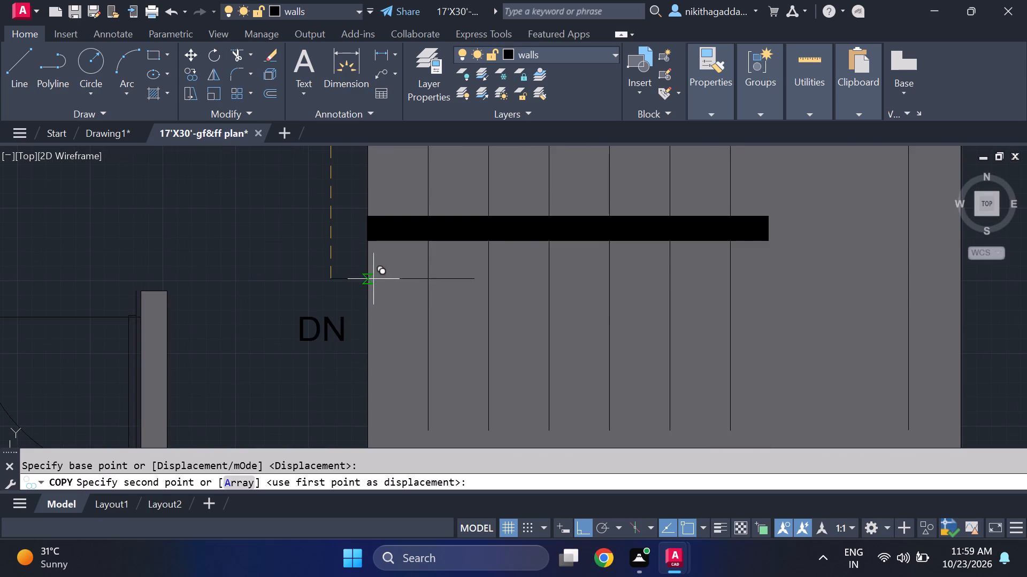
click(377, 303)
scroll(450, 235, down, 3)
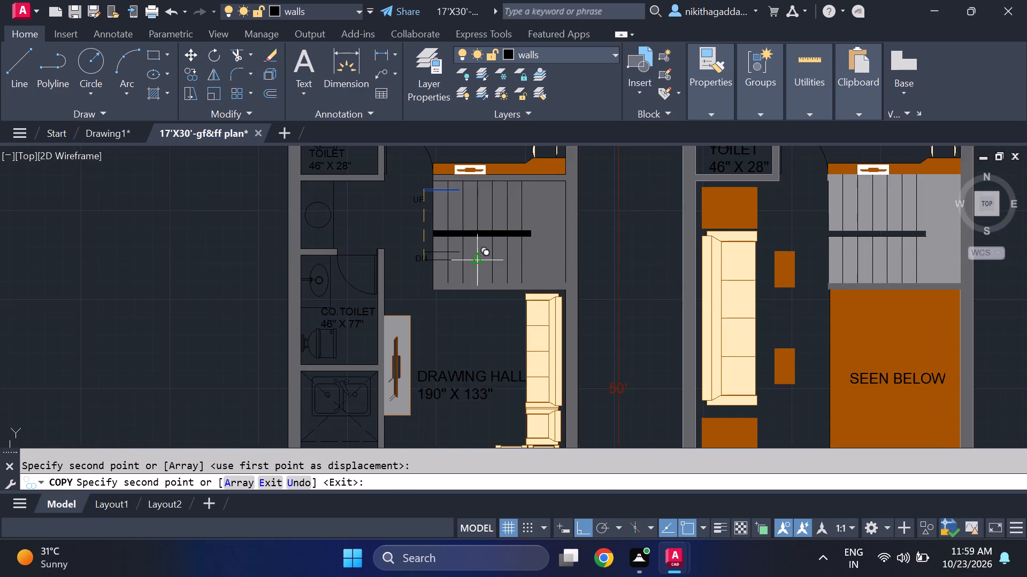
middle_drag(477, 263, 482, 405)
key(Escape)
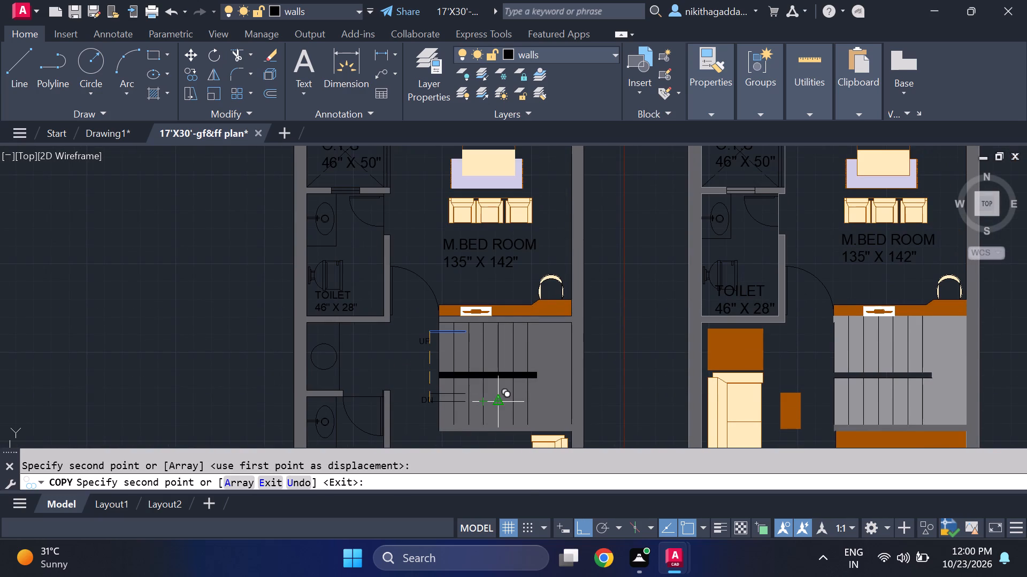
Copy the UP and DN labels with both direction lines horizontally across to the staircase in the first-floor plan.
scroll(423, 352, up, 1)
middle_drag(422, 352, 401, 308)
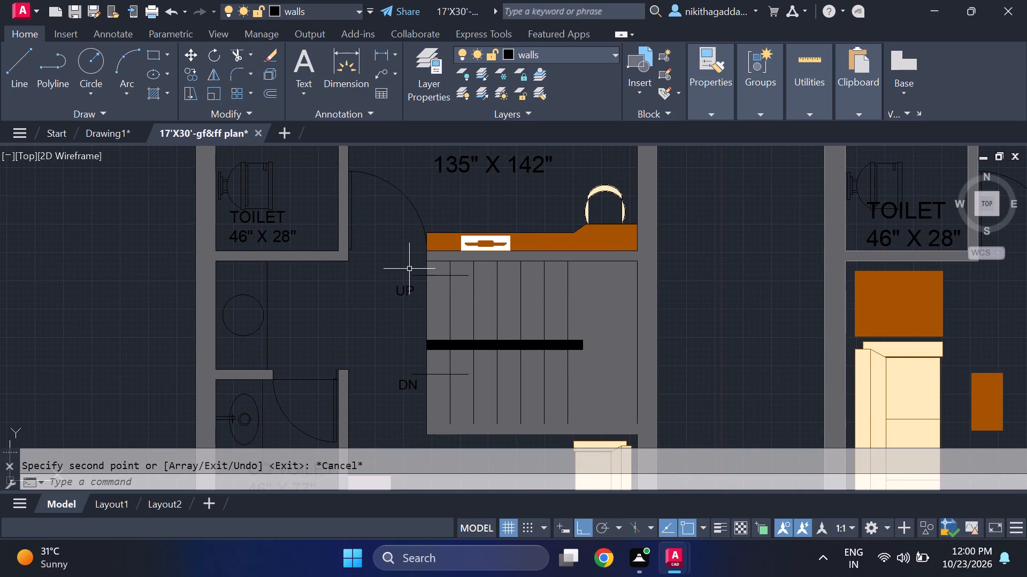
drag(411, 264, 412, 273)
click(386, 420)
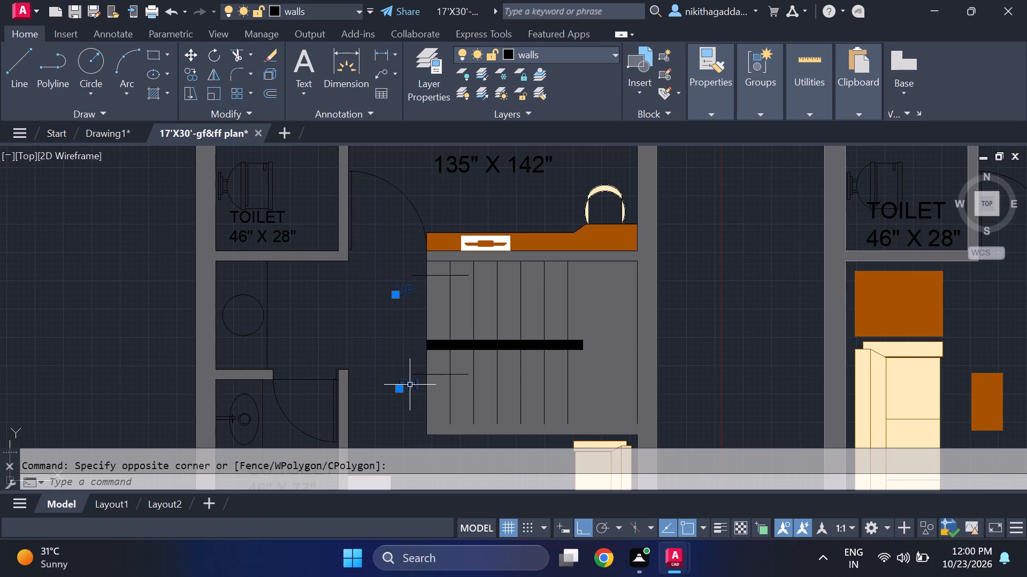
scroll(410, 385, up, 1)
click(431, 369)
middle_drag(370, 272, 393, 355)
scroll(418, 325, down, 1)
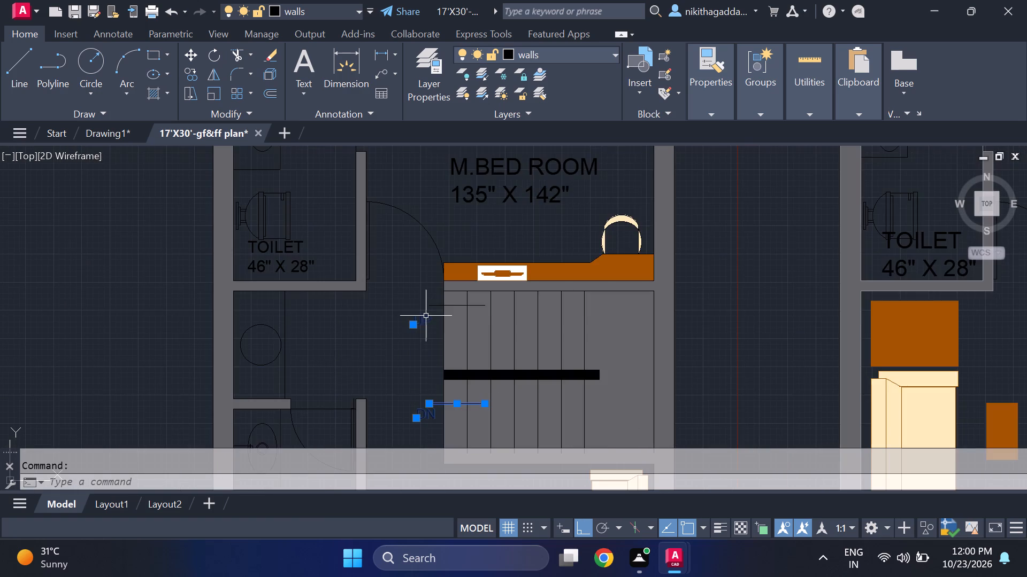
scroll(427, 300, up, 1)
click(432, 307)
scroll(433, 307, down, 3)
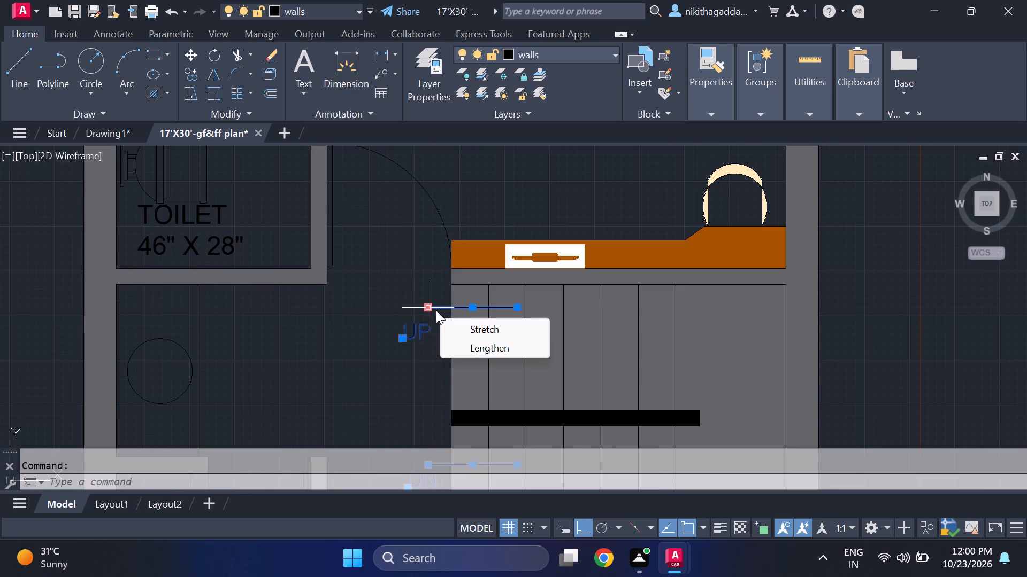
scroll(551, 275, down, 3)
text(CO)
key(Return)
scroll(467, 277, up, 1)
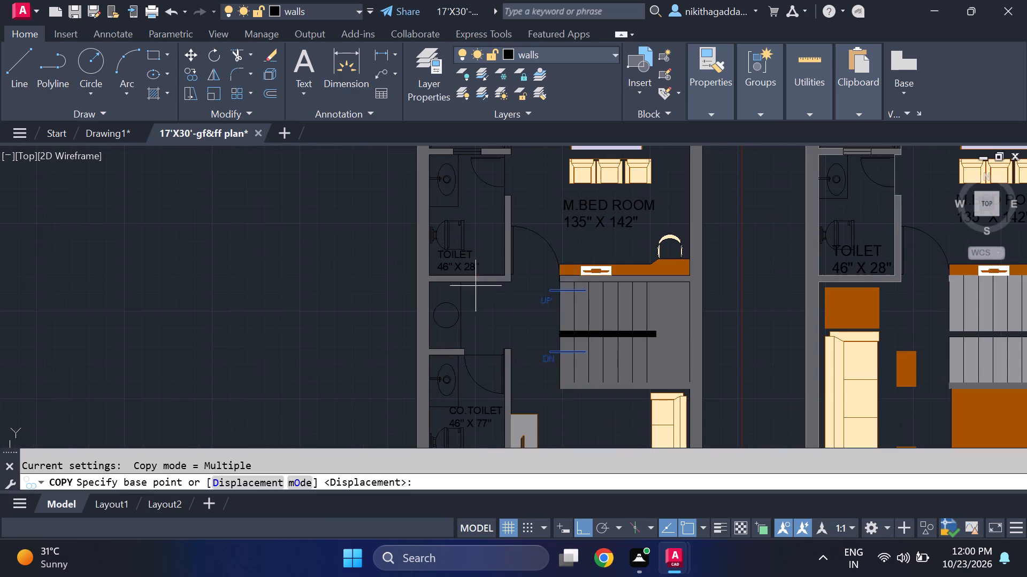
click(548, 294)
middle_drag(757, 339, 392, 347)
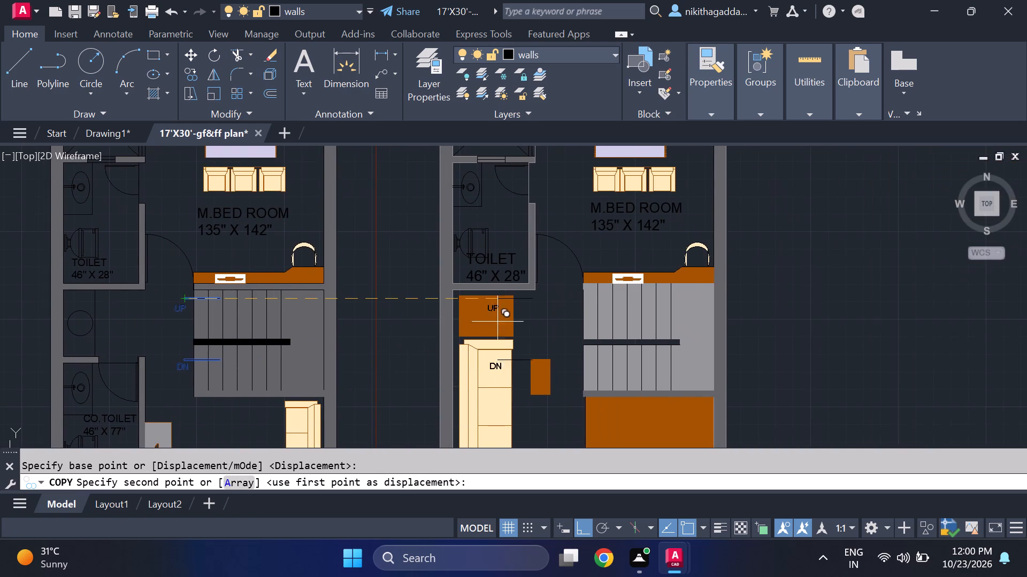
scroll(562, 305, up, 3)
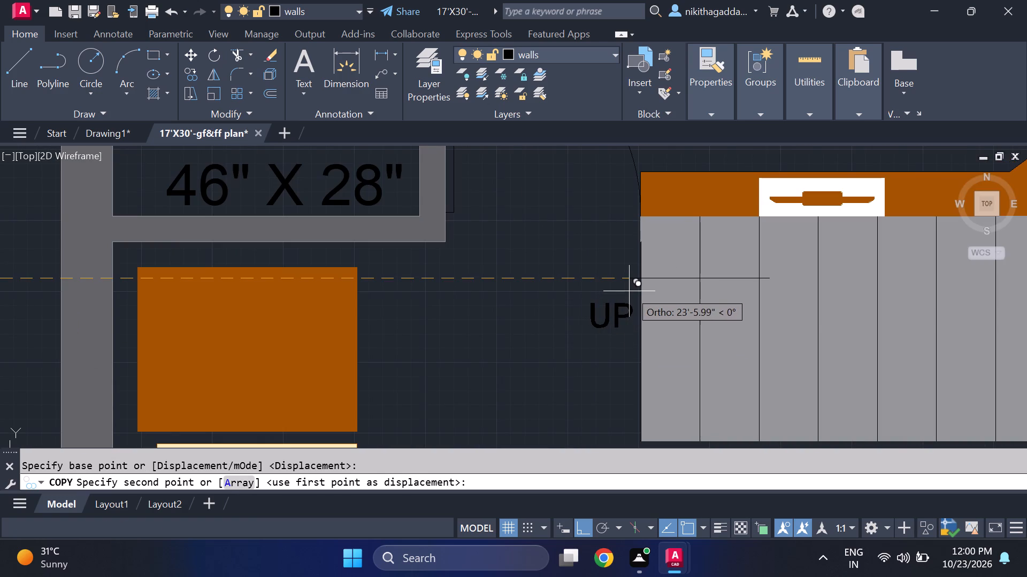
click(611, 289)
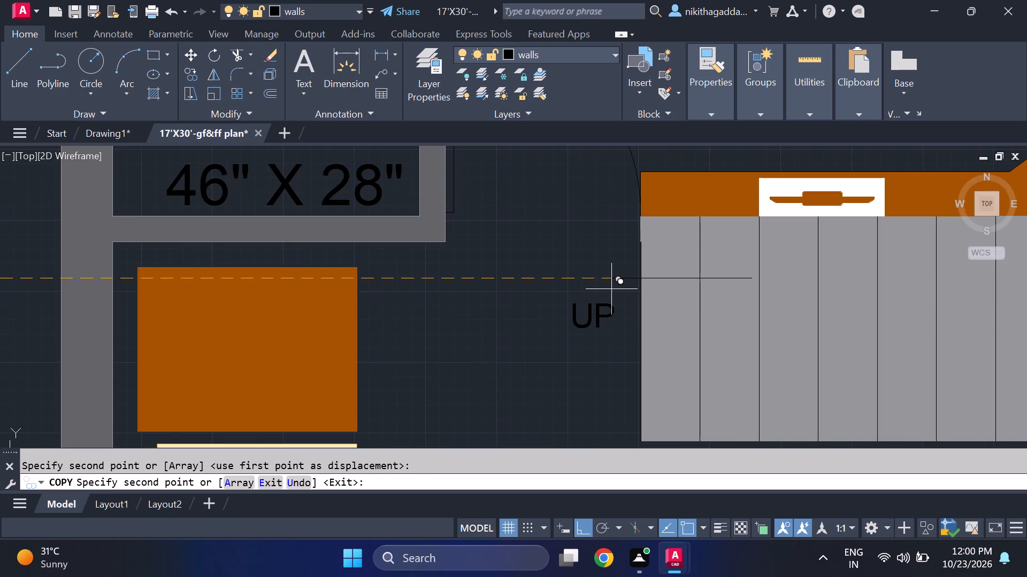
scroll(609, 266, down, 3)
key(Escape)
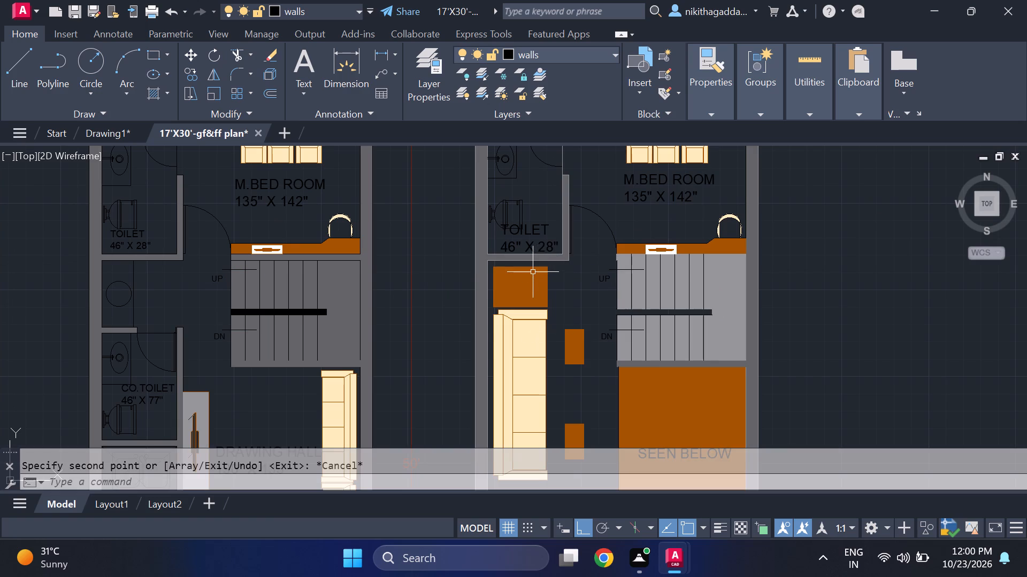
Review the staircase annotations and the overall layout of the ground-floor and first-floor plans.
middle_drag(548, 223, 546, 247)
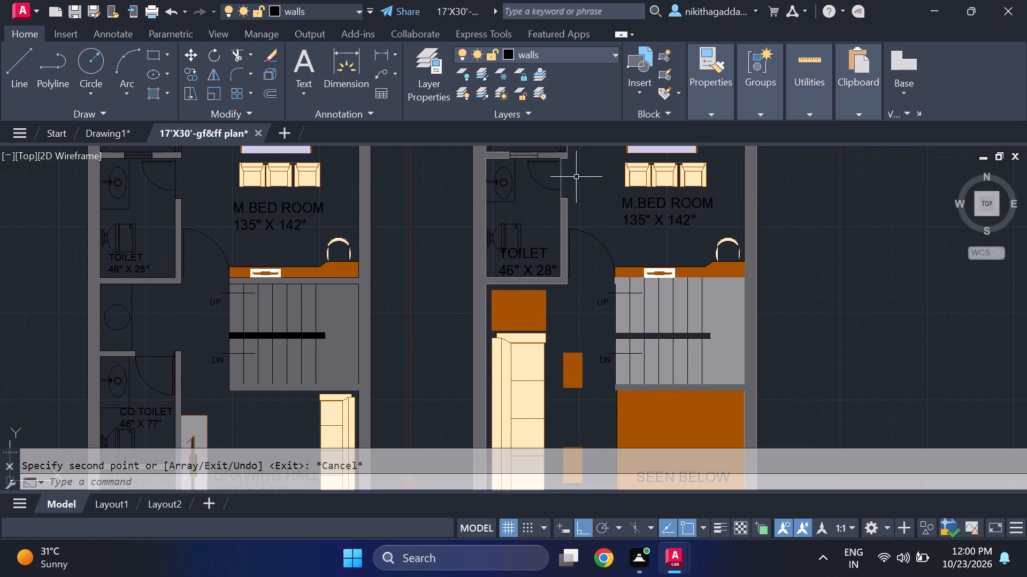
scroll(600, 235, down, 1)
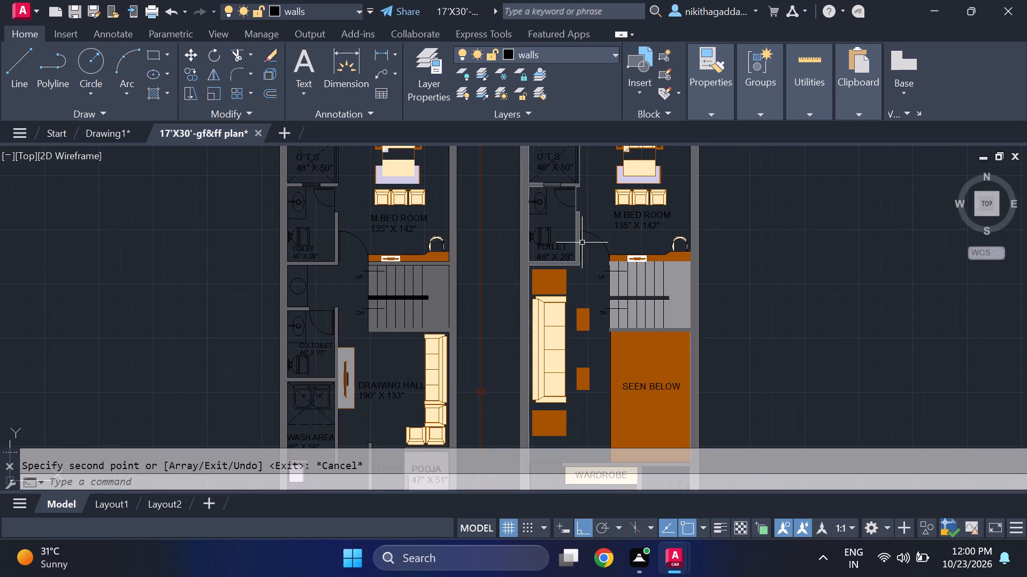
middle_drag(554, 261, 551, 311)
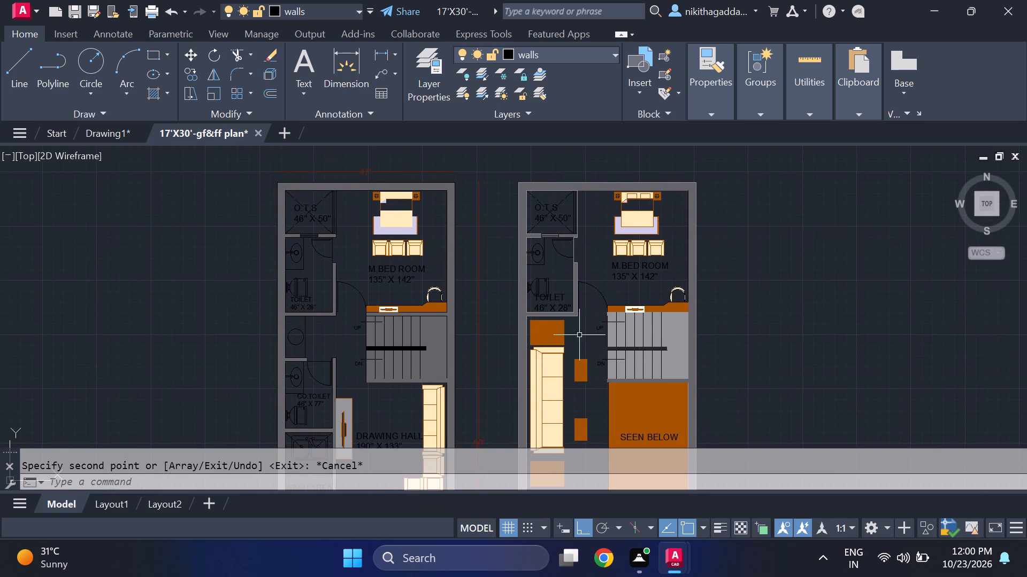
middle_drag(604, 360, 600, 386)
scroll(610, 368, up, 1)
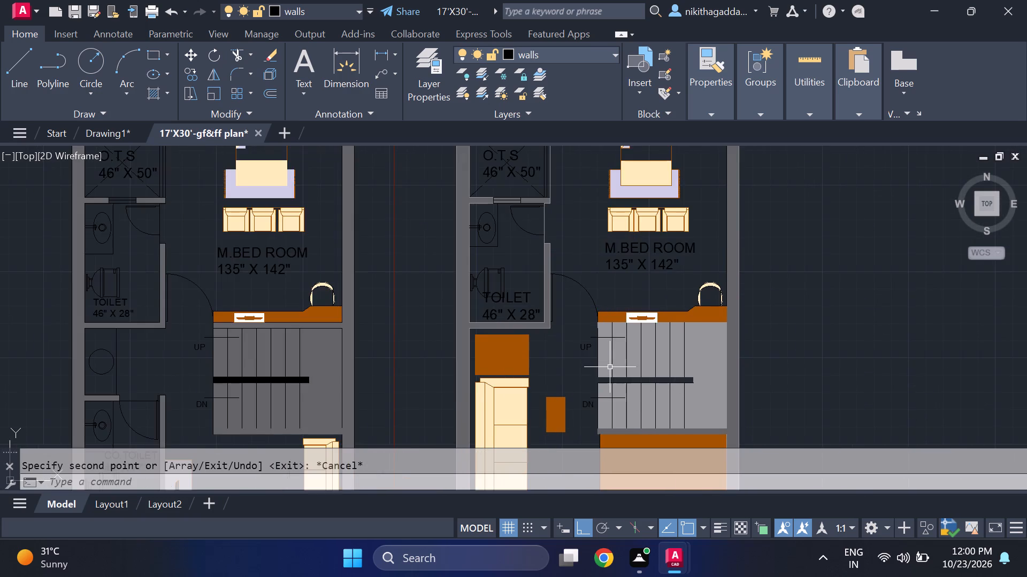
scroll(573, 355, down, 3)
scroll(573, 355, up, 3)
middle_drag(616, 388, 602, 319)
scroll(605, 259, down, 3)
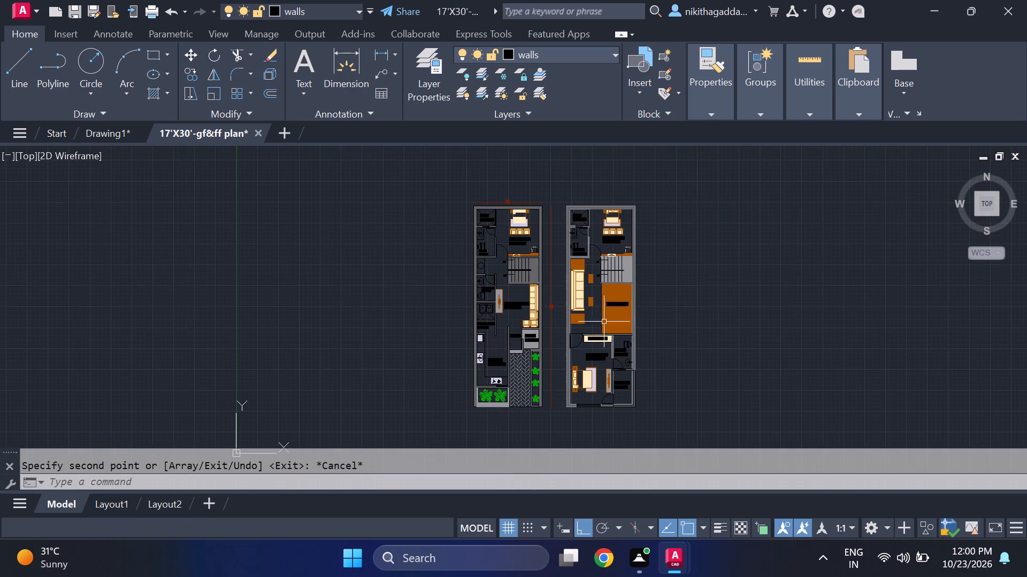
scroll(604, 331, up, 3)
scroll(596, 331, down, 4)
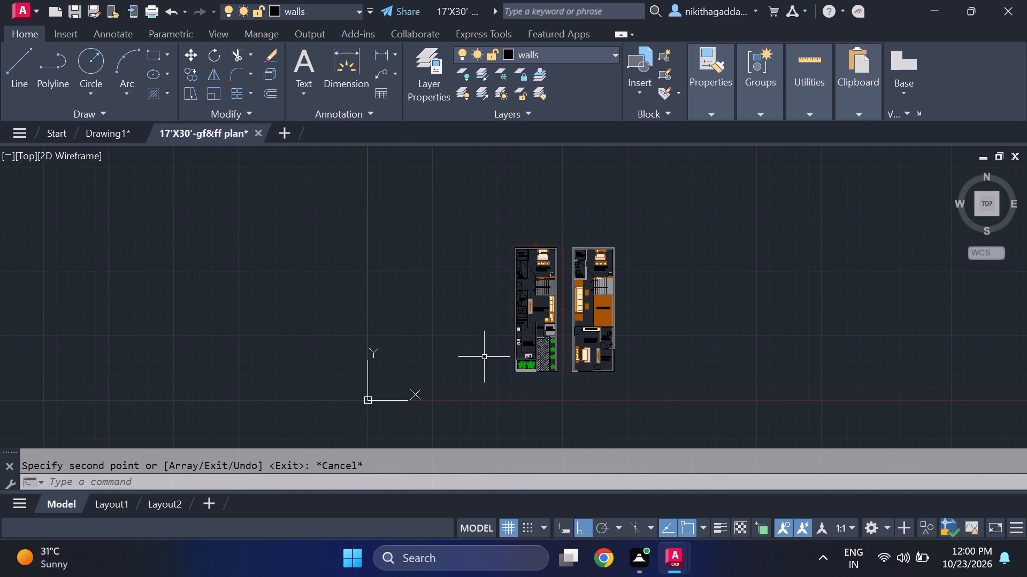
scroll(474, 384, up, 2)
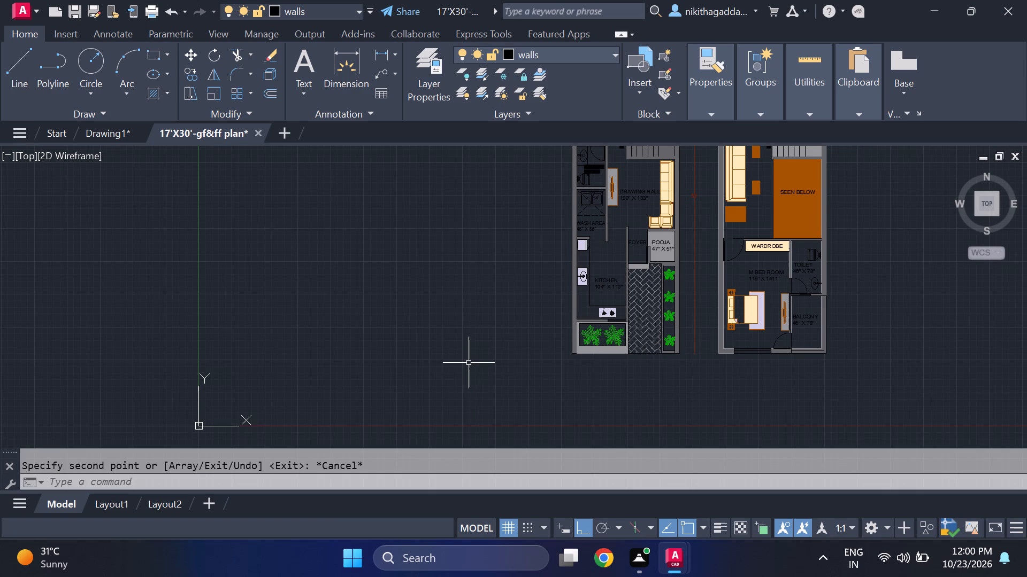
scroll(471, 354, up, 1)
scroll(492, 350, down, 2)
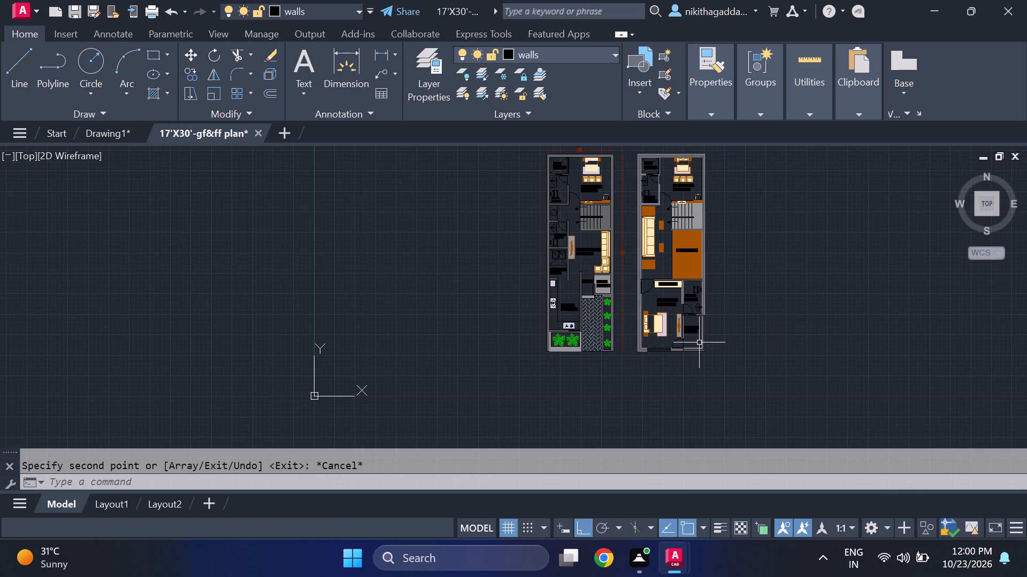
scroll(630, 341, up, 2)
middle_drag(629, 341, 619, 364)
scroll(619, 368, down, 2)
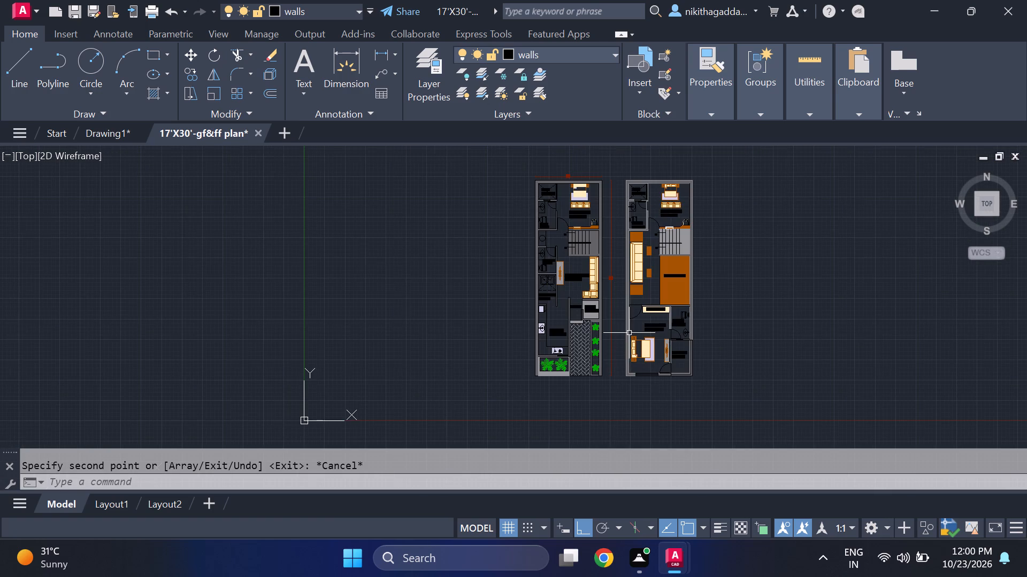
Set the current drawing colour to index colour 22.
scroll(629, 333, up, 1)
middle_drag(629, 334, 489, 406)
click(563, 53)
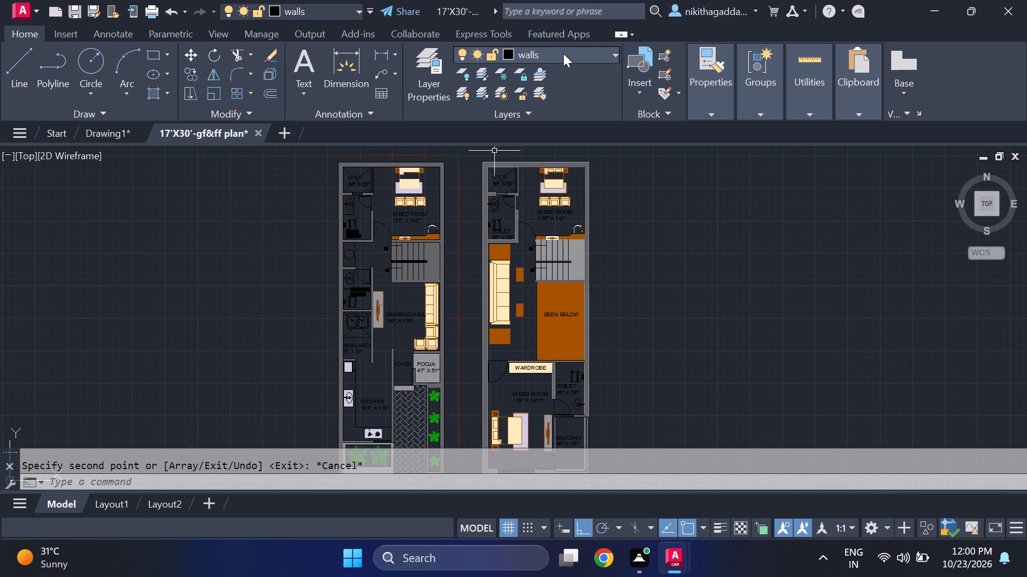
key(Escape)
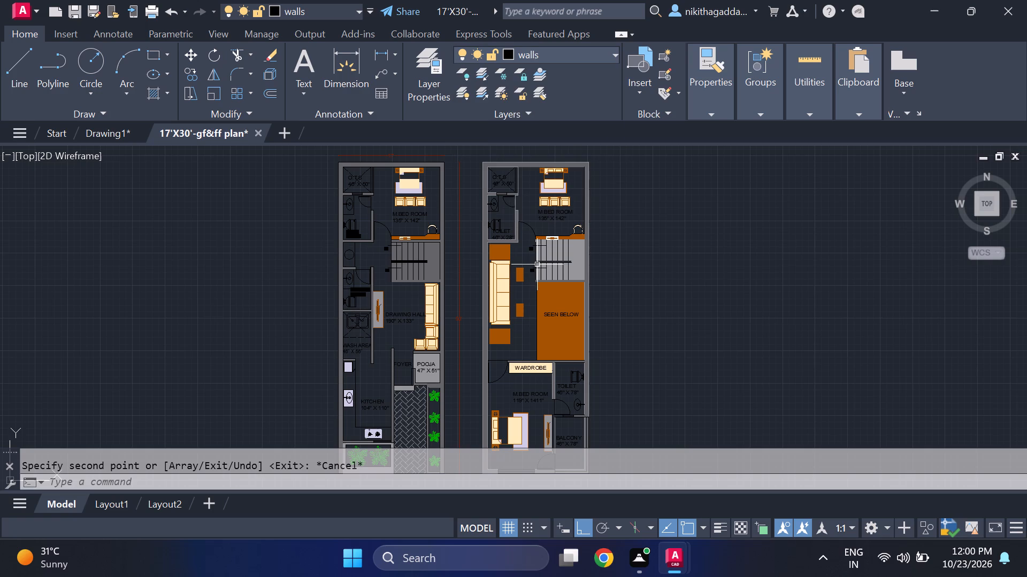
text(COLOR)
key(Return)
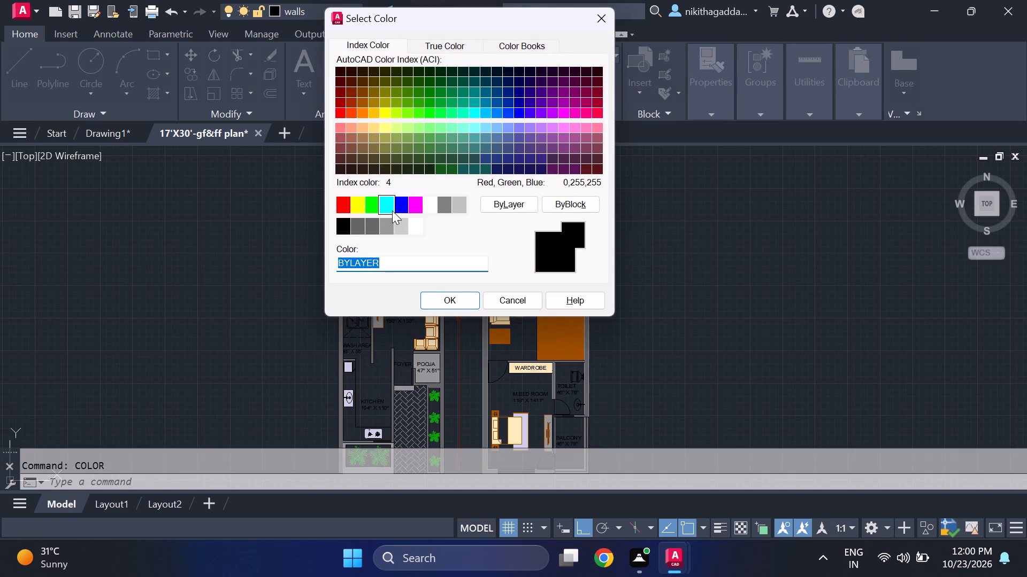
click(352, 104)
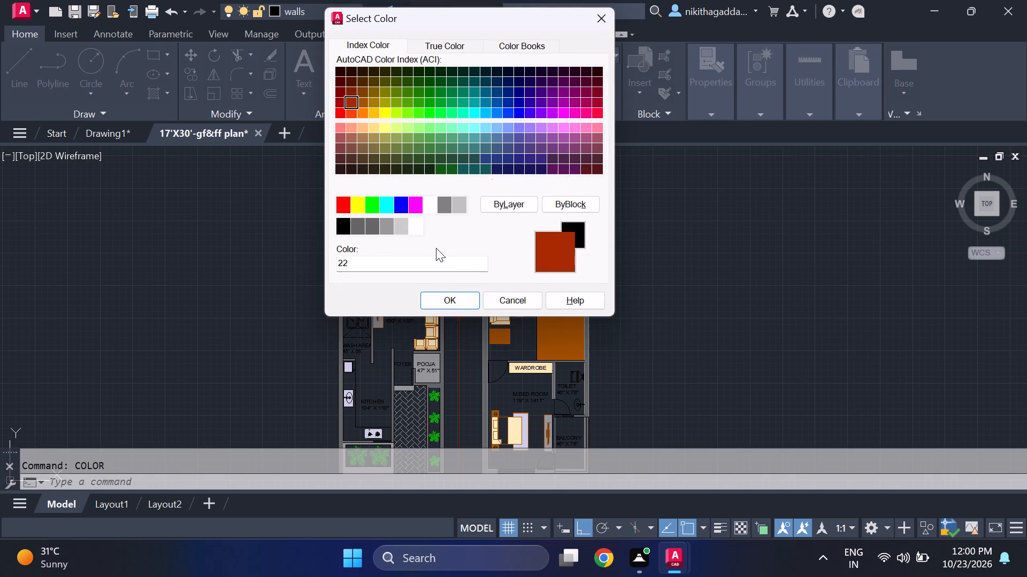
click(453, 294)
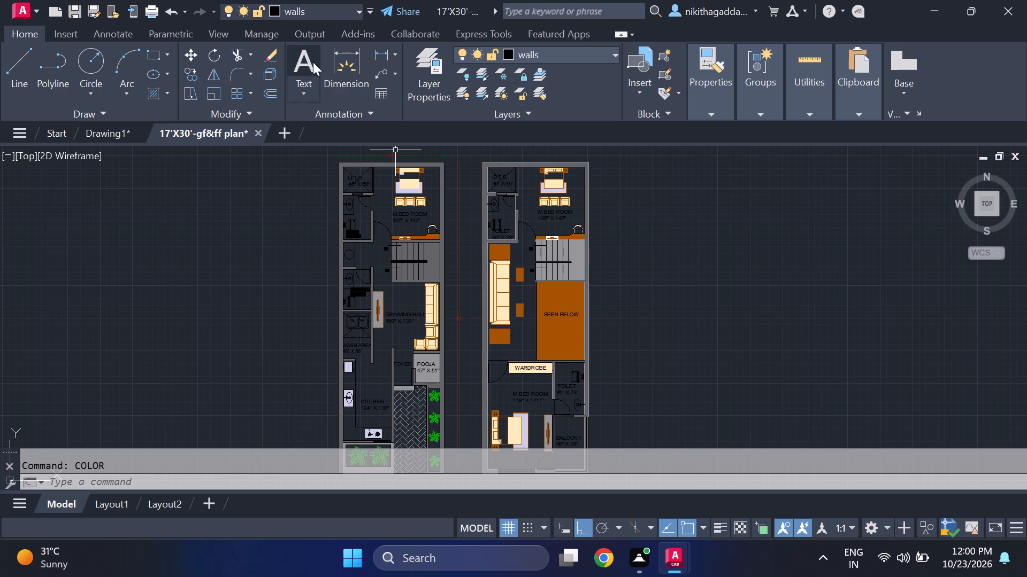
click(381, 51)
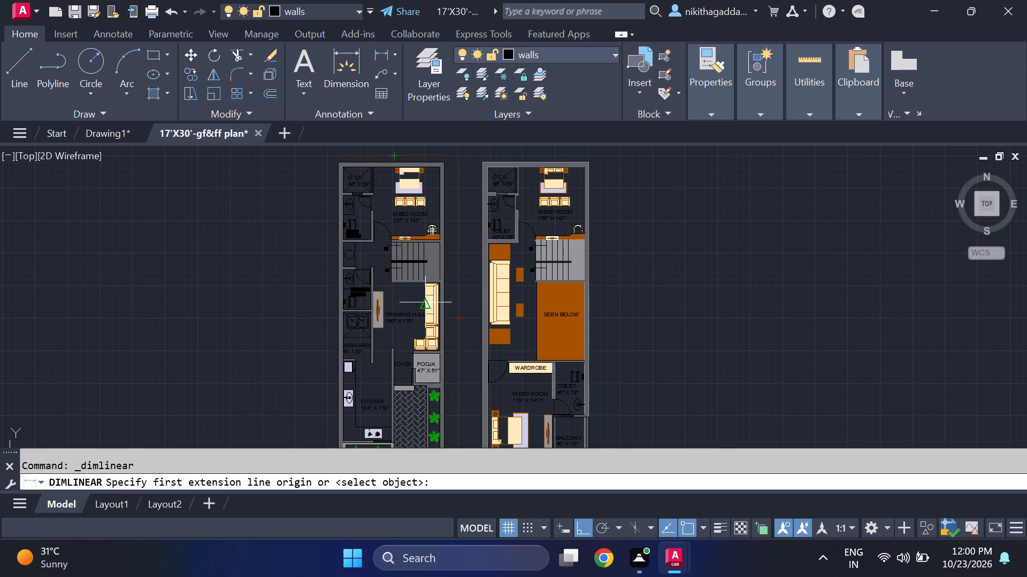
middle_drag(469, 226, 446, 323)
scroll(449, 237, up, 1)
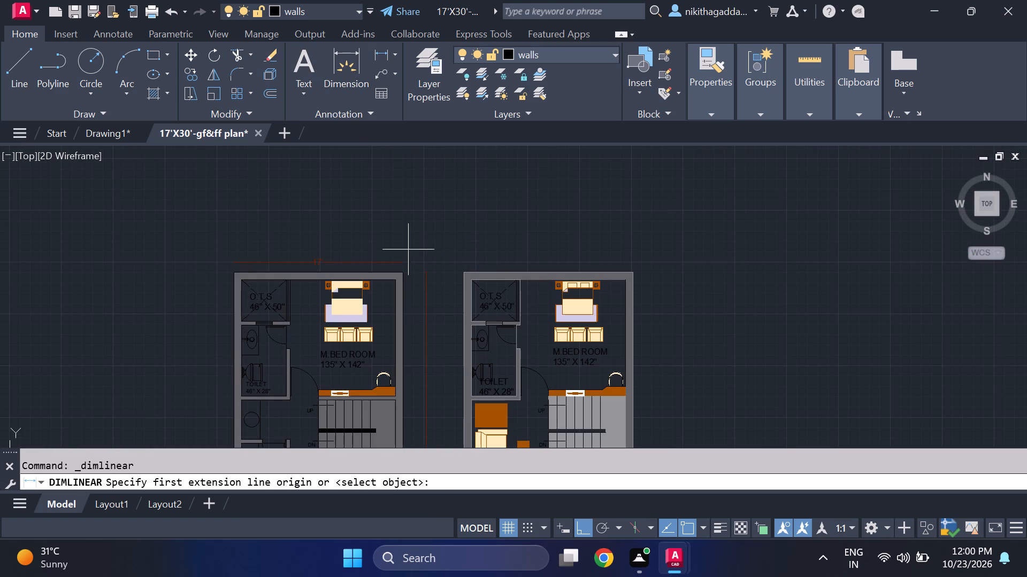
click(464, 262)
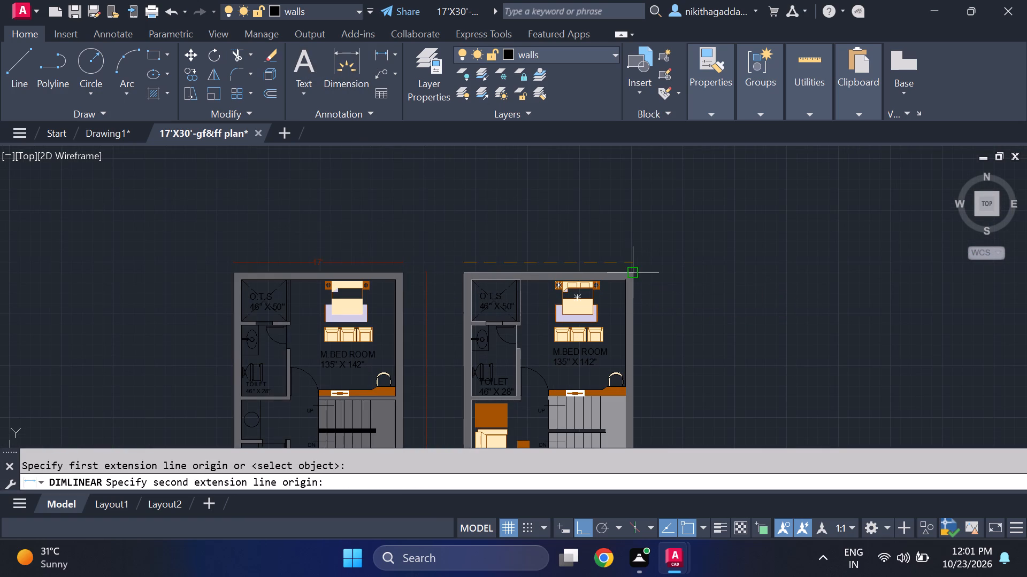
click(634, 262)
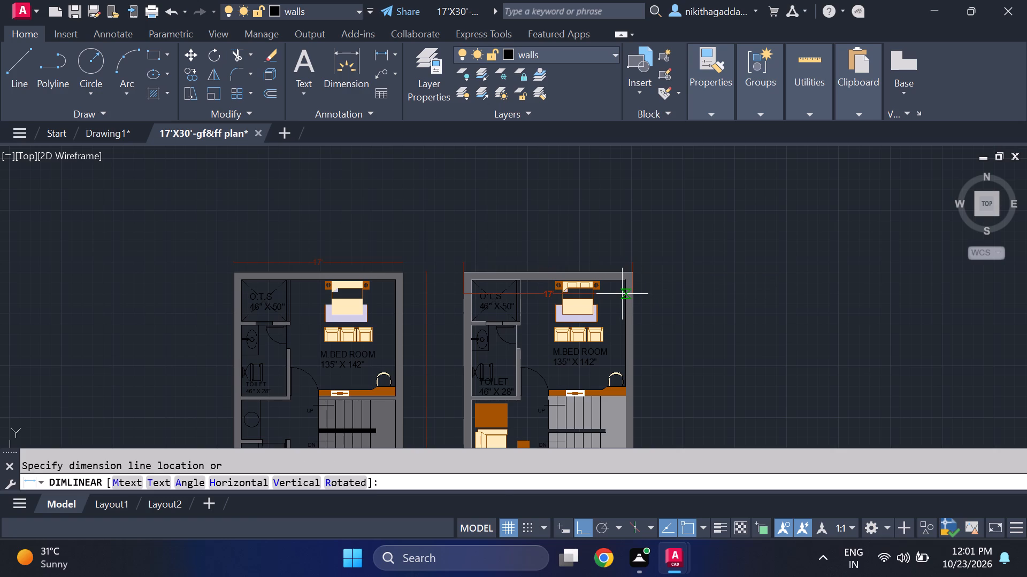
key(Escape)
Copy the ground-floor plan's overall width and length dimensions horizontally across to the matching sides of the first-floor plan.
click(371, 225)
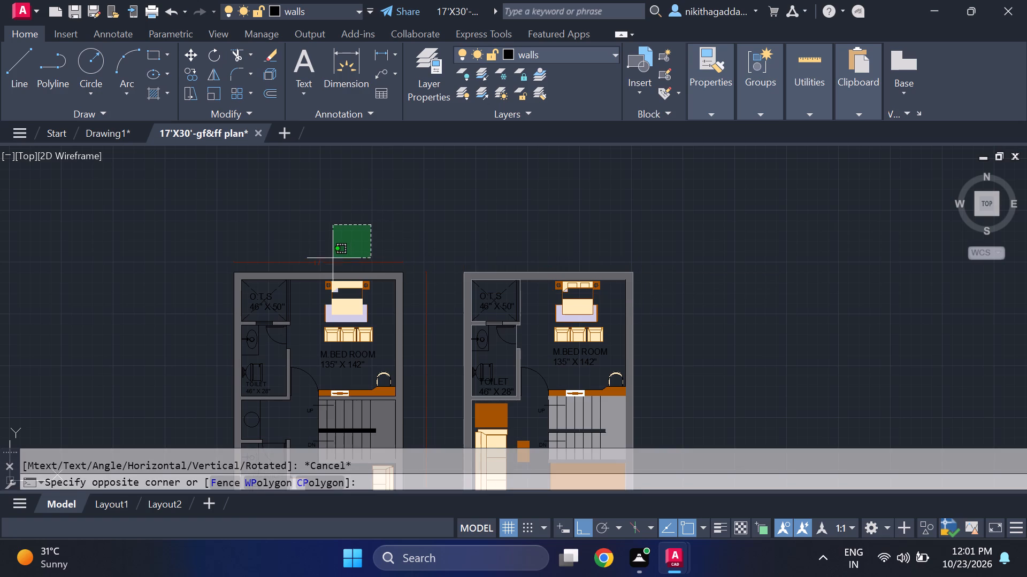
click(329, 263)
drag(439, 278, 439, 283)
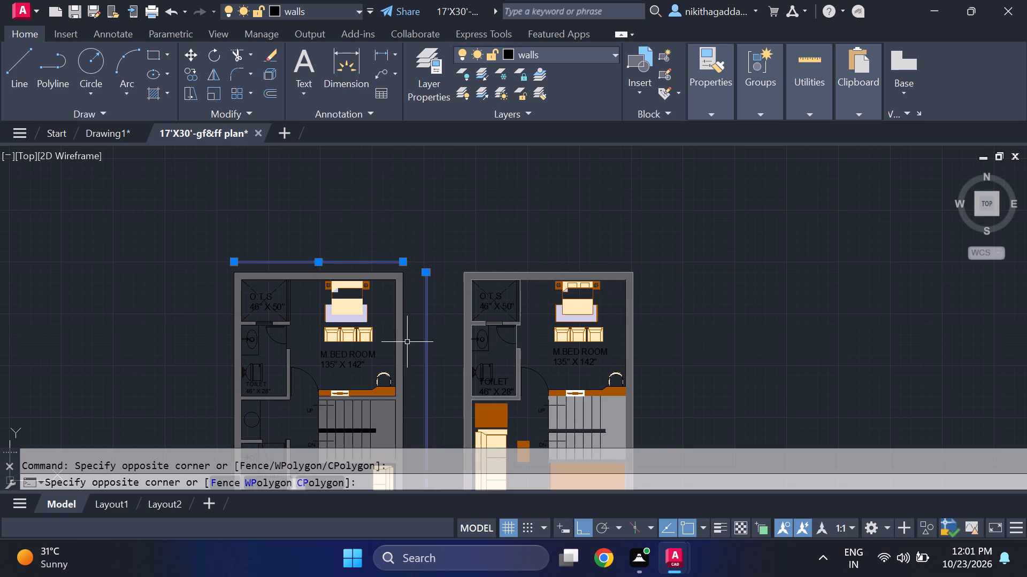
click(407, 342)
text(CO)
key(Return)
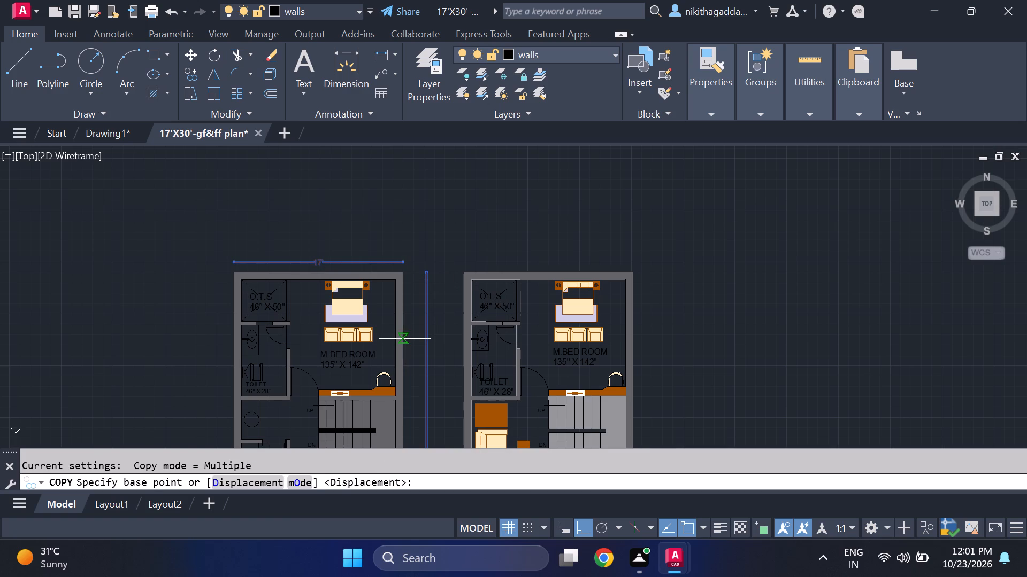
click(240, 262)
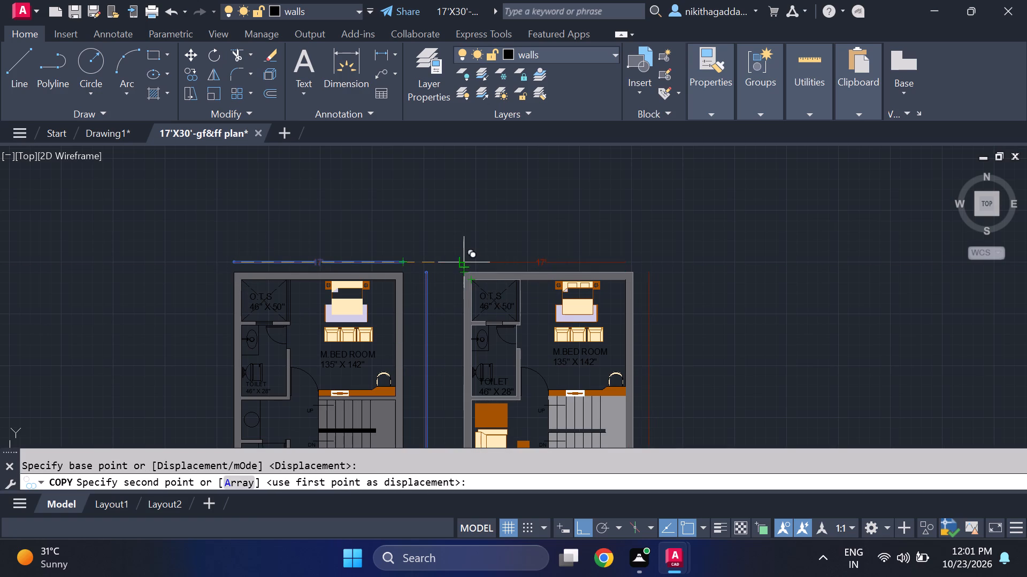
click(464, 262)
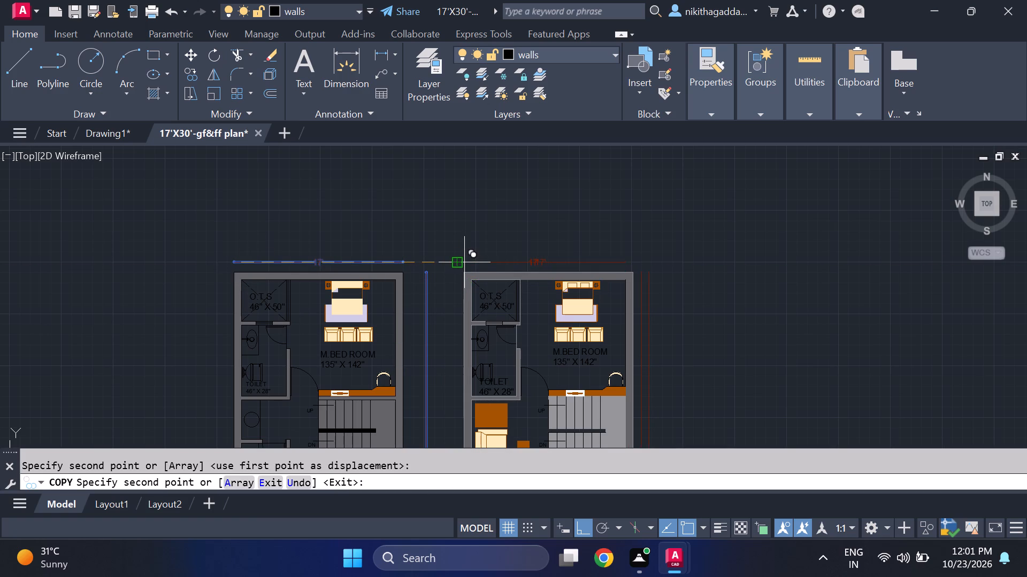
key(Escape)
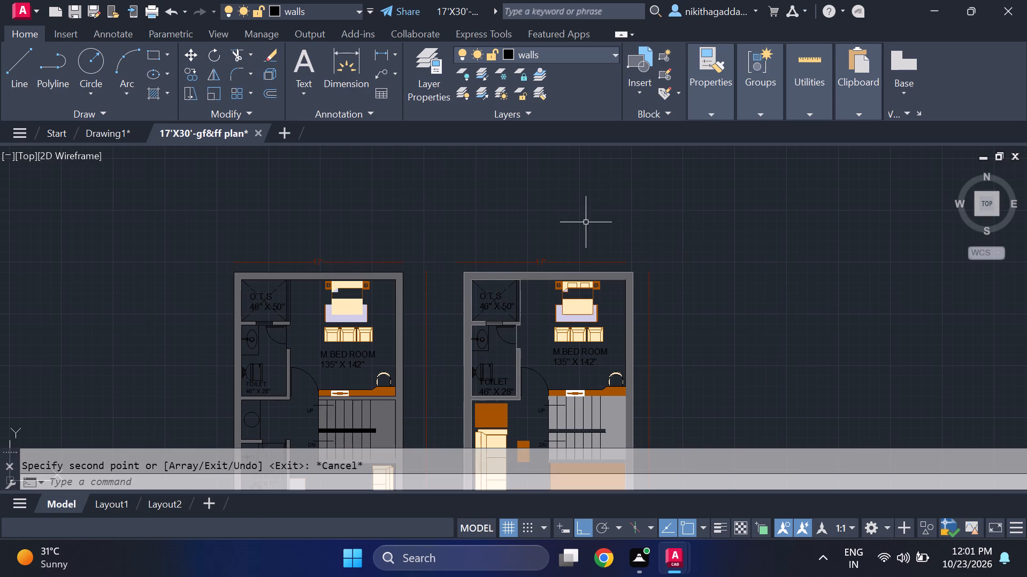
Examine the overall dimensions and the layout of the ground-floor and first-floor plans.
scroll(583, 223, down, 2)
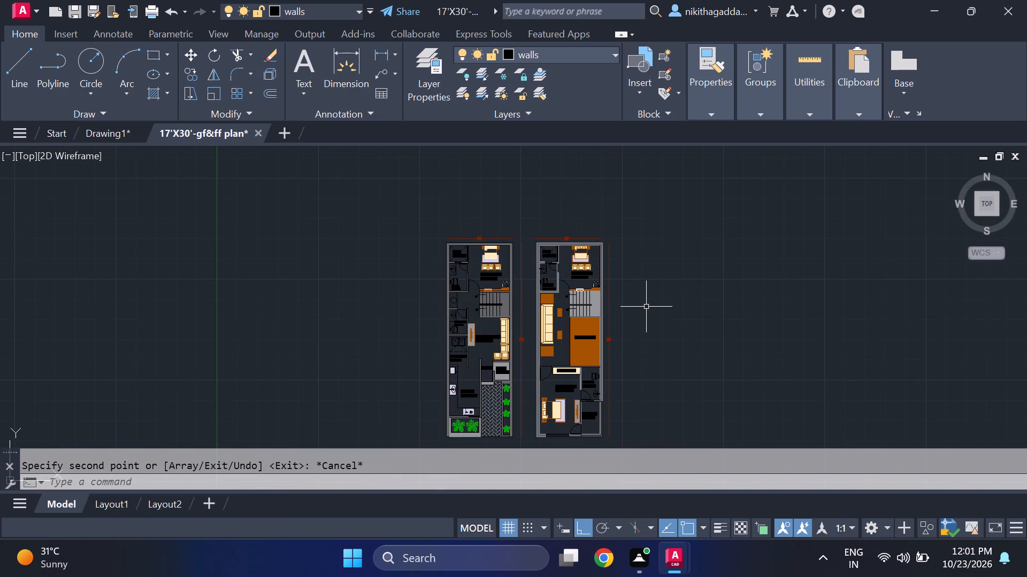
scroll(645, 317, up, 2)
middle_drag(646, 325, 623, 294)
middle_click(623, 291)
scroll(600, 274, down, 2)
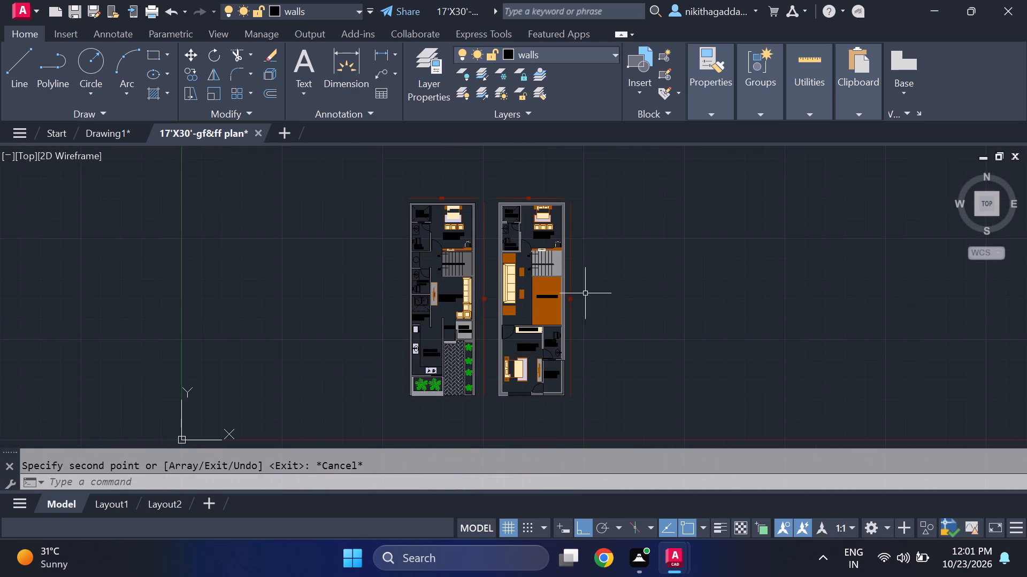
middle_drag(386, 403, 410, 362)
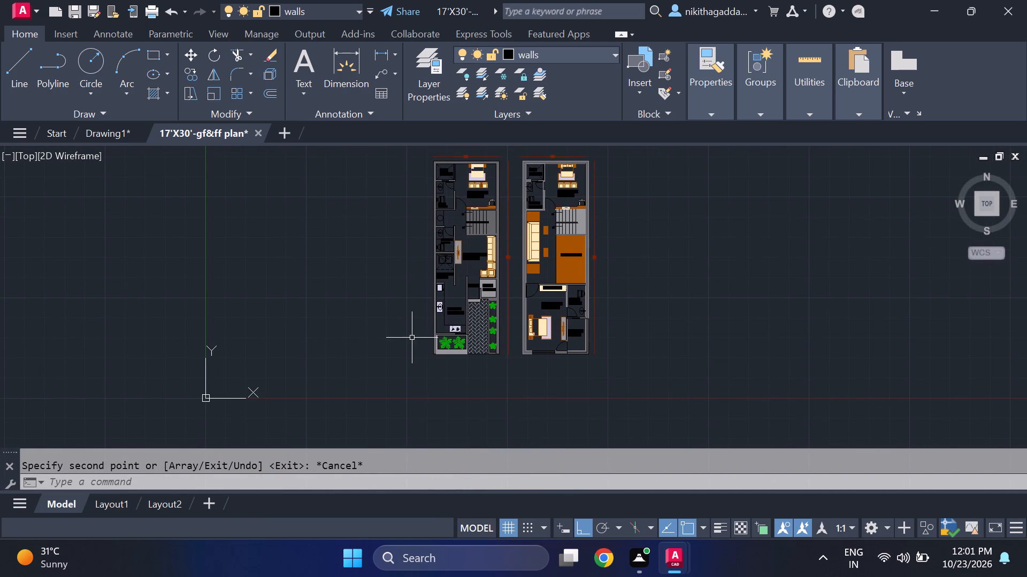
scroll(412, 332, up, 1)
middle_drag(423, 360, 424, 383)
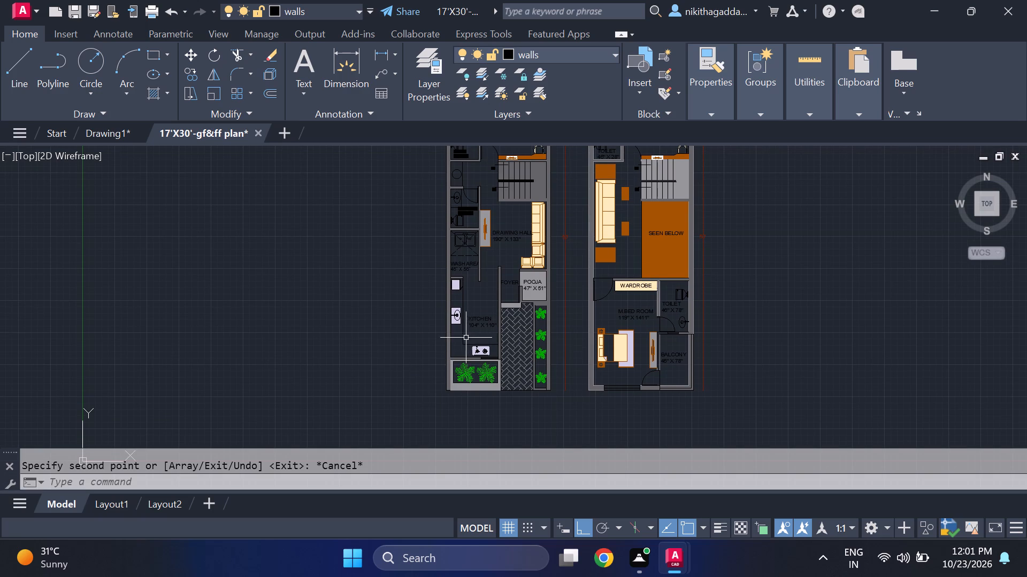
middle_drag(459, 348, 450, 428)
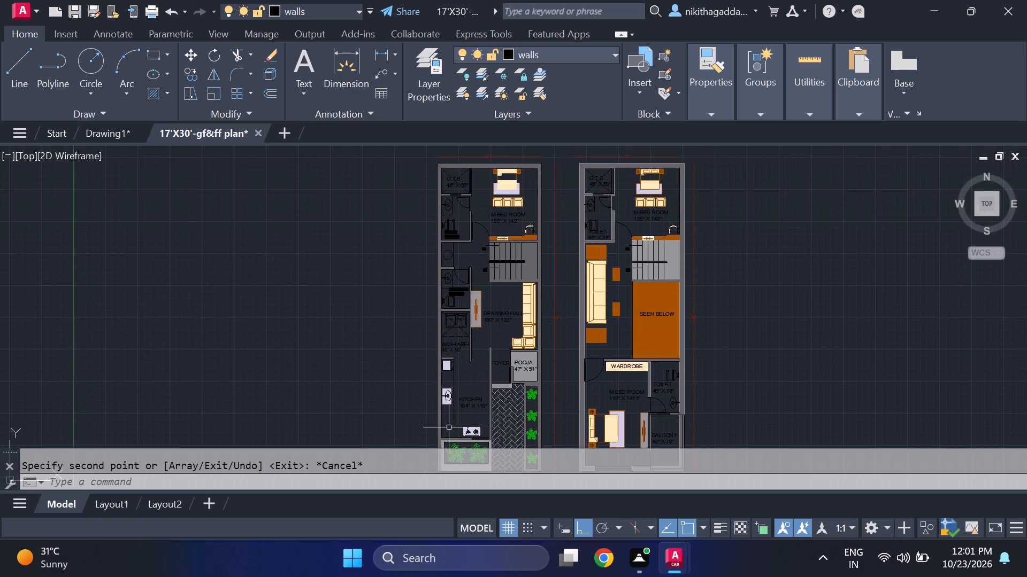
middle_drag(438, 395, 430, 354)
middle_drag(421, 328, 417, 317)
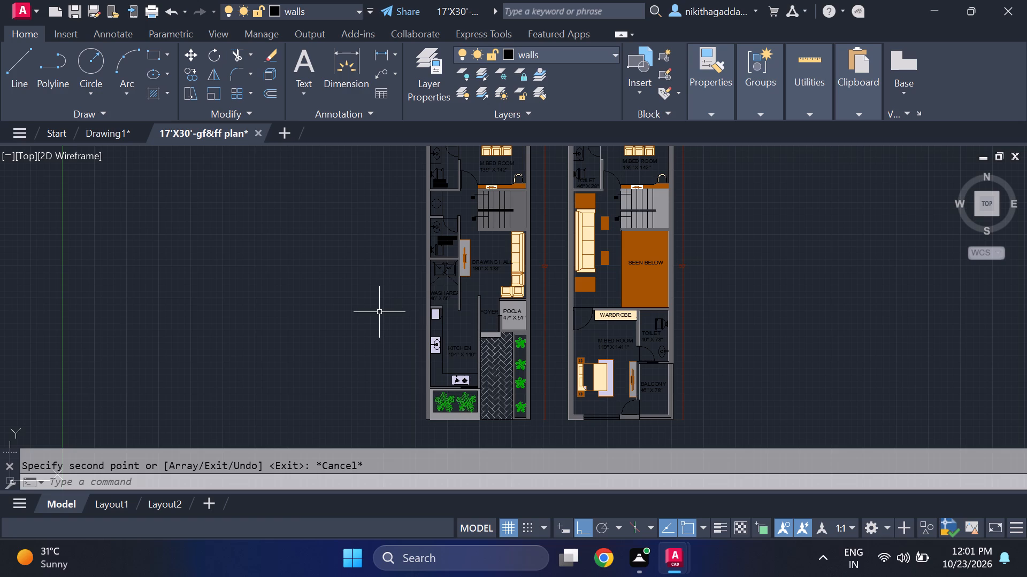
middle_drag(400, 303, 389, 276)
scroll(400, 303, up, 1)
scroll(385, 256, down, 3)
scroll(377, 277, up, 2)
middle_drag(376, 278, 378, 304)
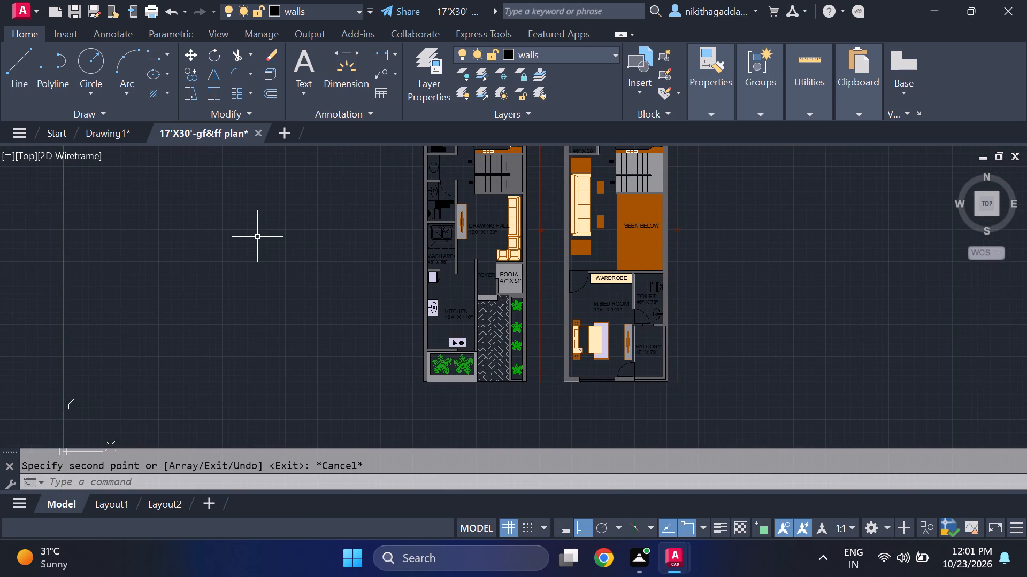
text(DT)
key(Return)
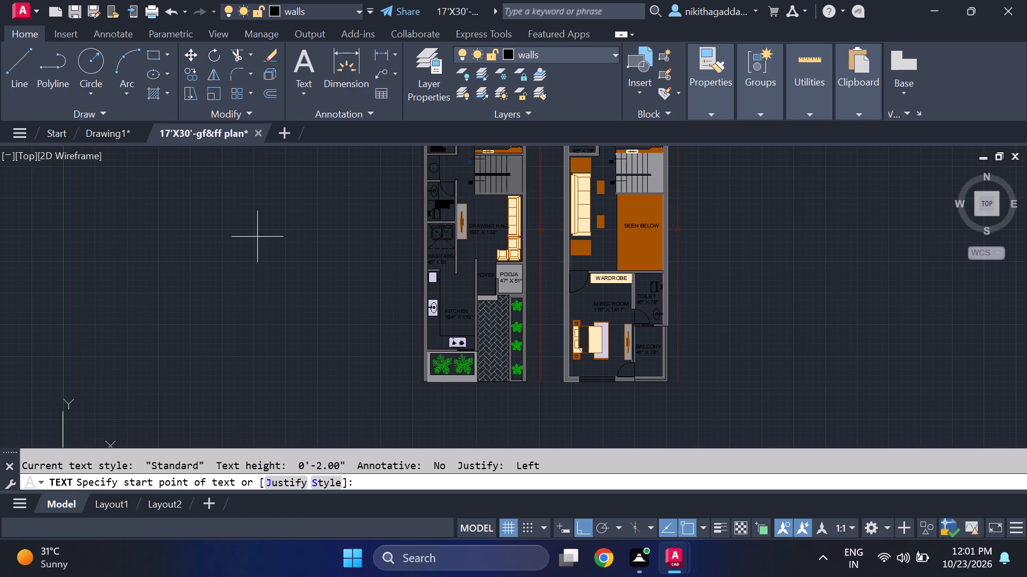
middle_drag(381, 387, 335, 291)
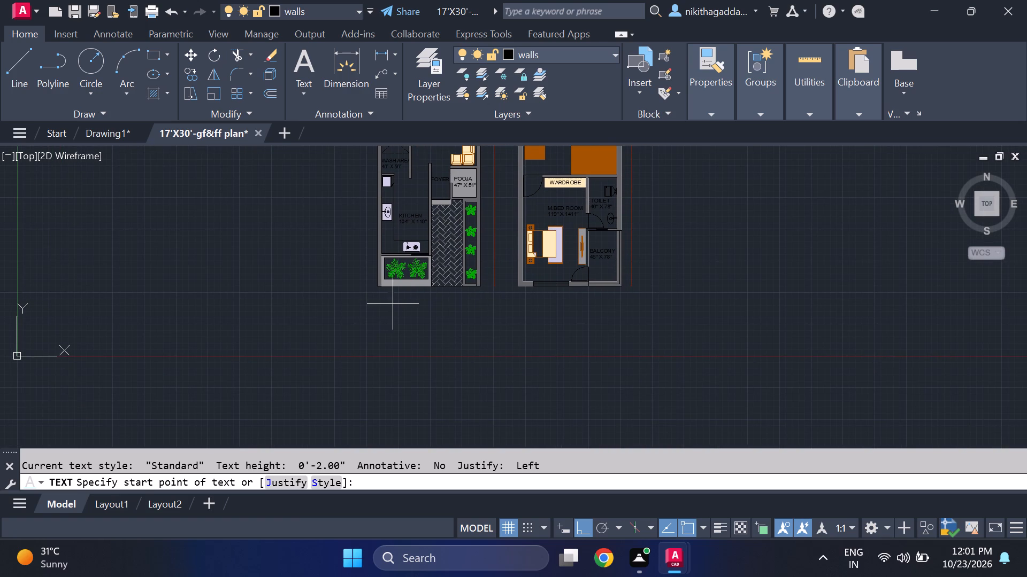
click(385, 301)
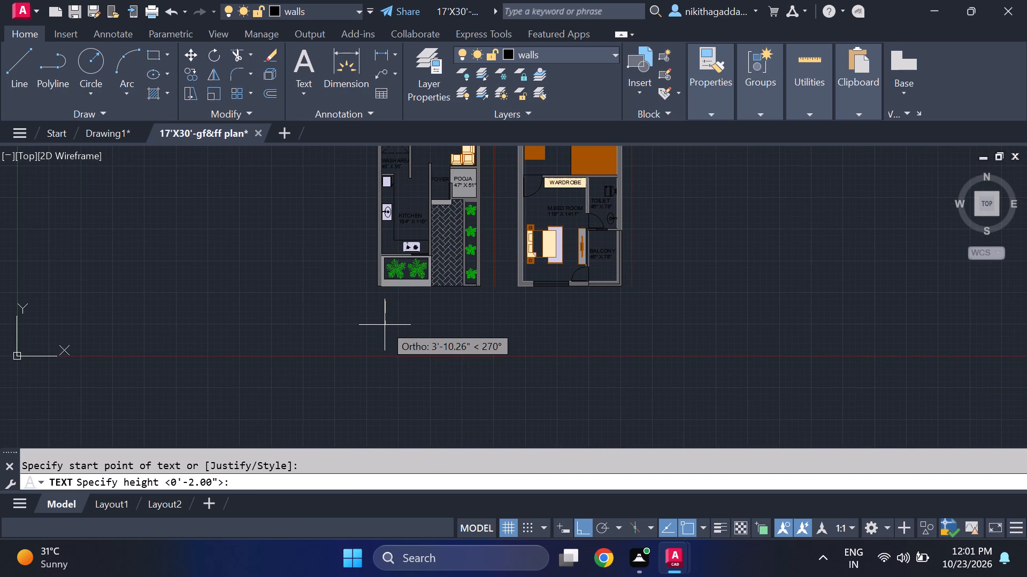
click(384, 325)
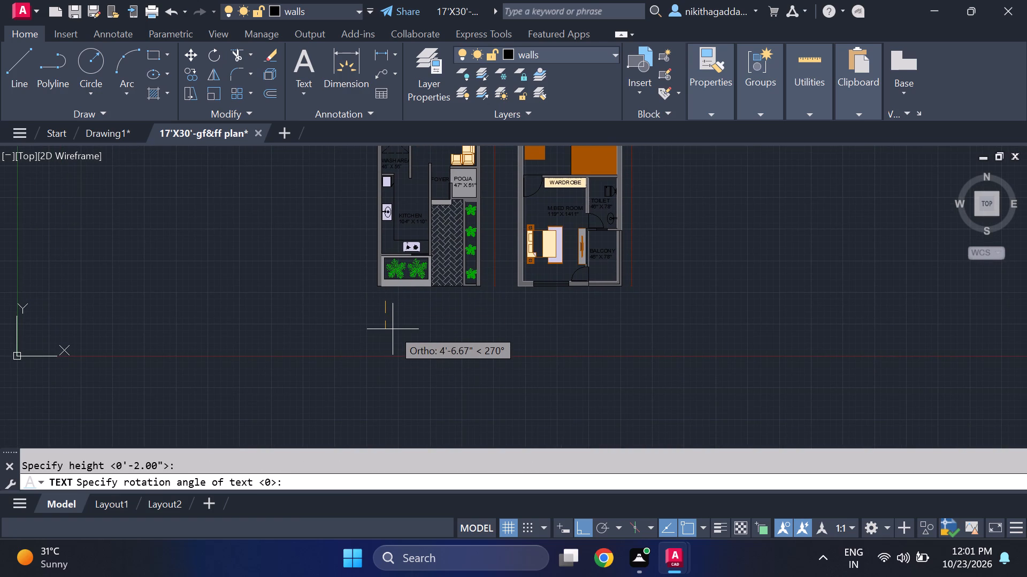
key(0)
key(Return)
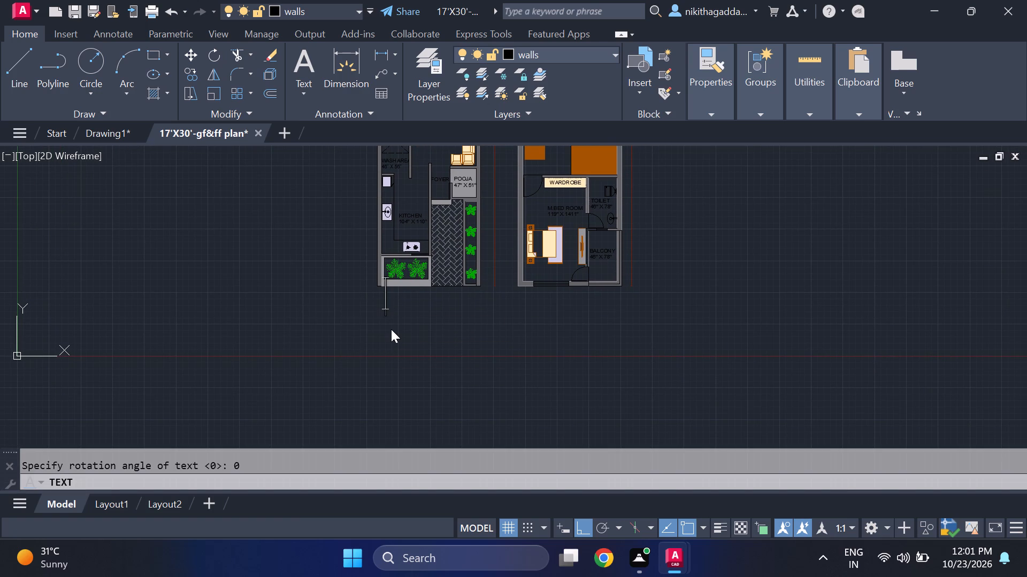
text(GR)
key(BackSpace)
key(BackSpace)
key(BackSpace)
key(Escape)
Set the current drawing colour to ByLayer.
text(COLOR)
key(Return)
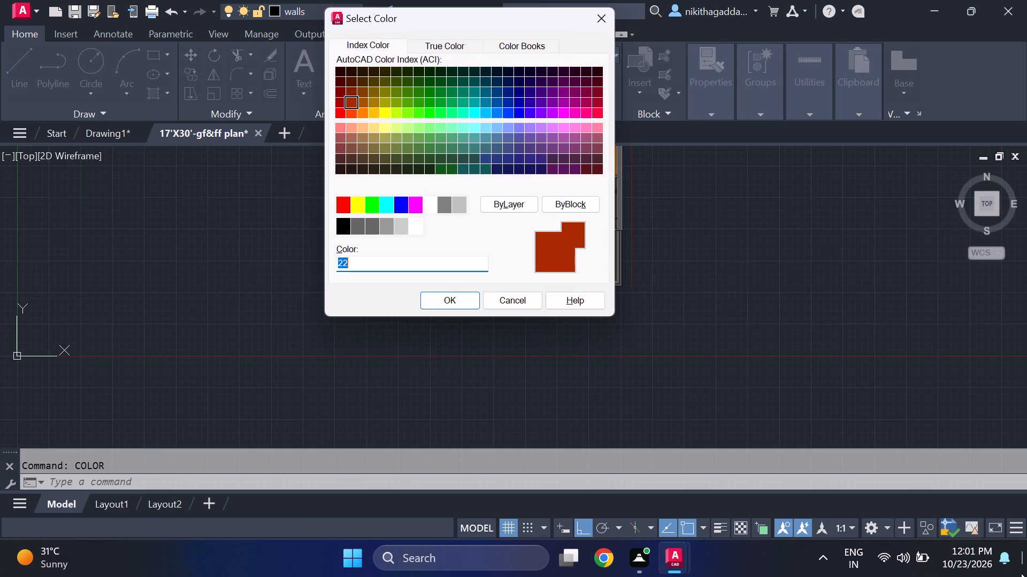
click(503, 196)
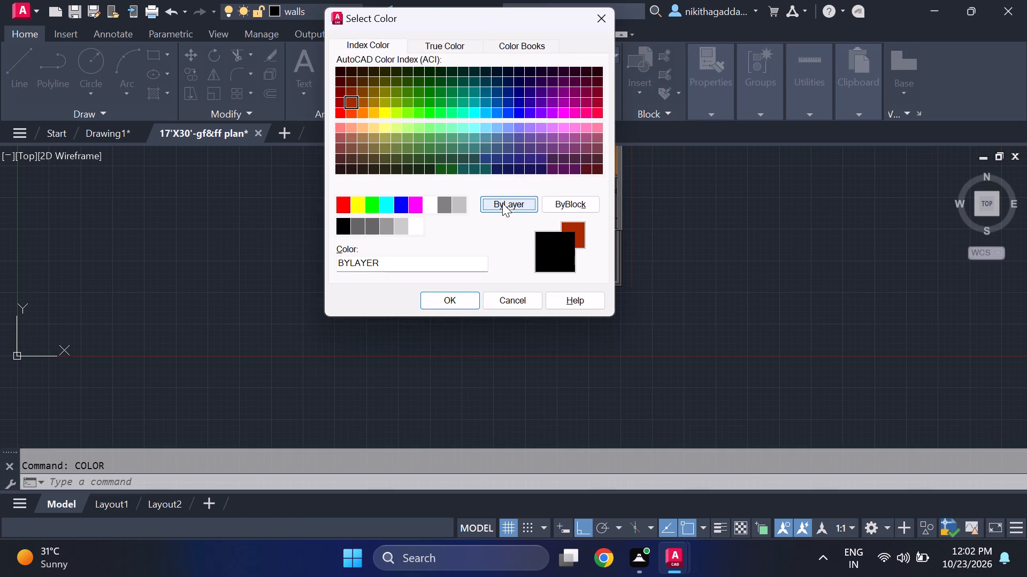
click(430, 294)
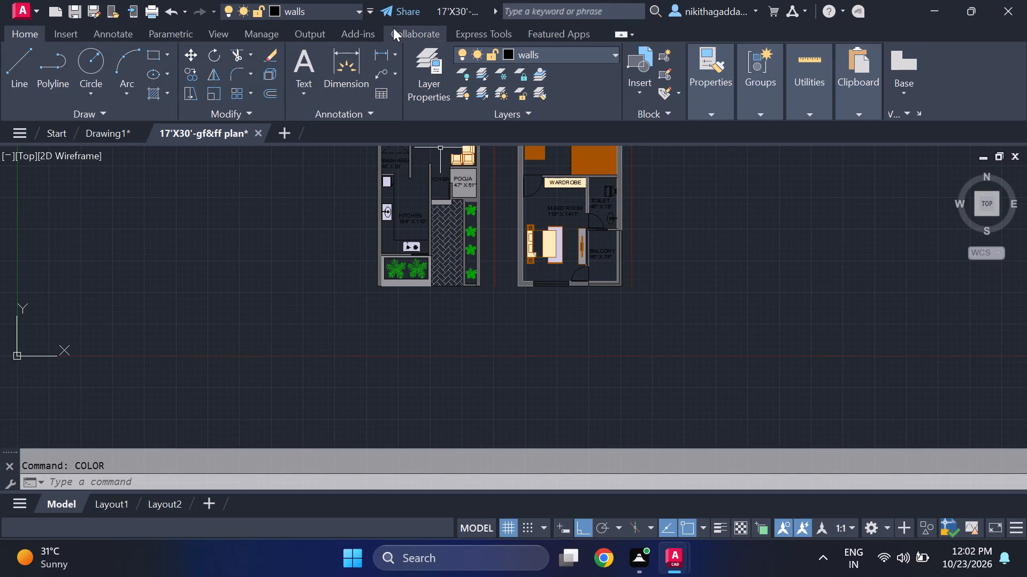
Add the single-line text GROUND FLOOR PLAN below the ground-floor plan, with a rotation angle of 0.
text(DT)
key(Return)
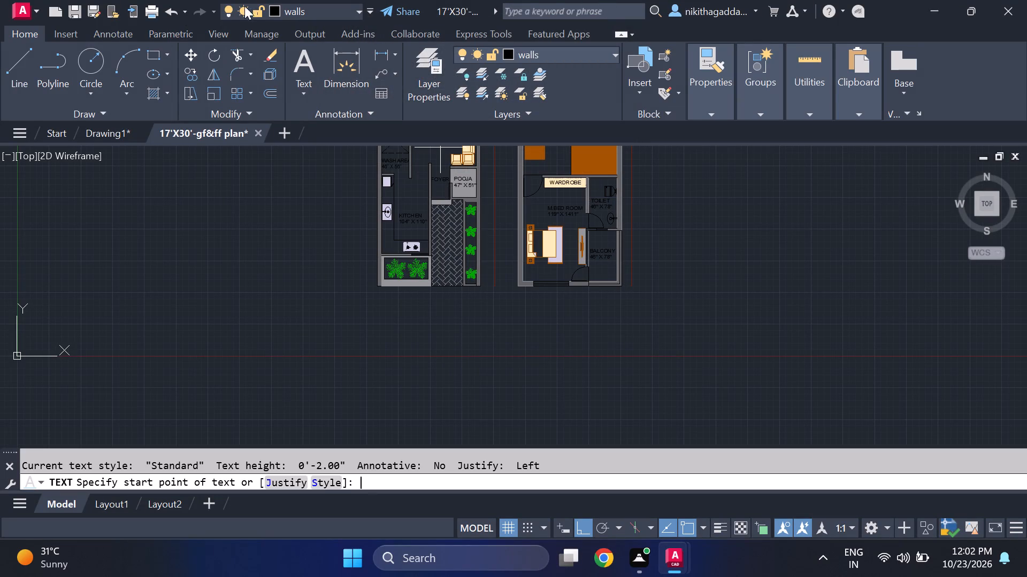
click(277, 313)
click(265, 338)
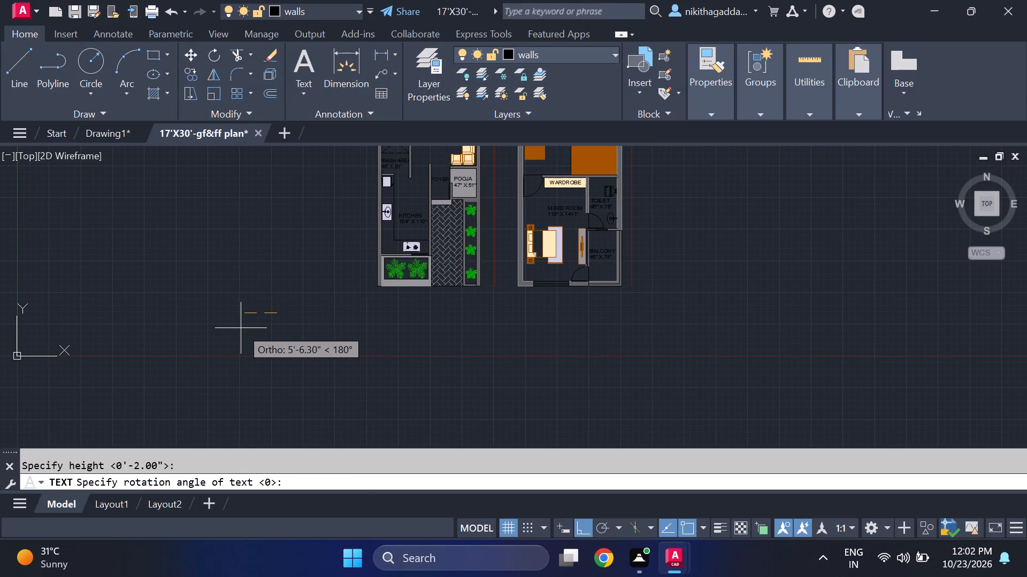
key(0)
key(Return)
text(GR)
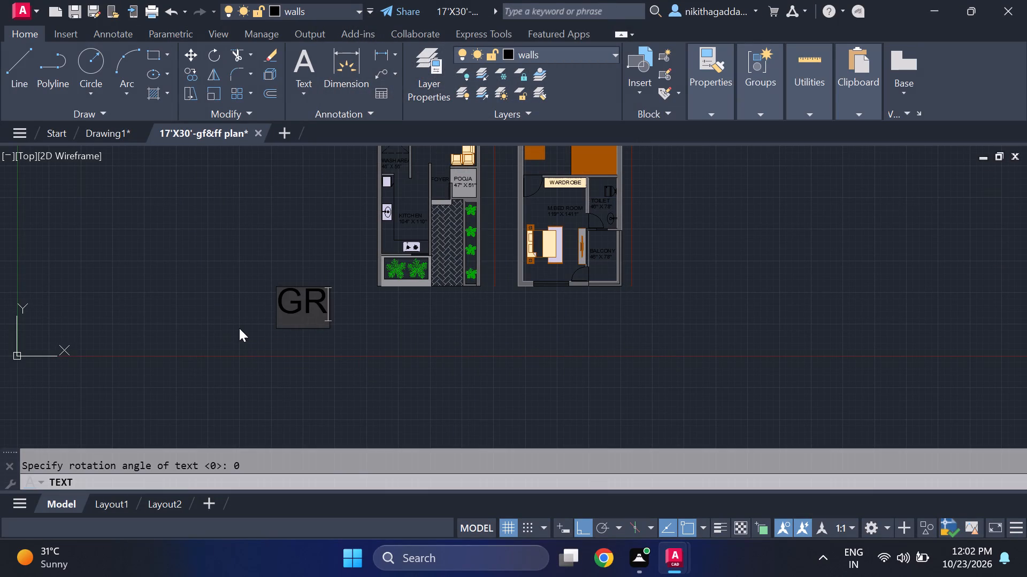
text(OUND FLOOR PLAN)
key(Return)
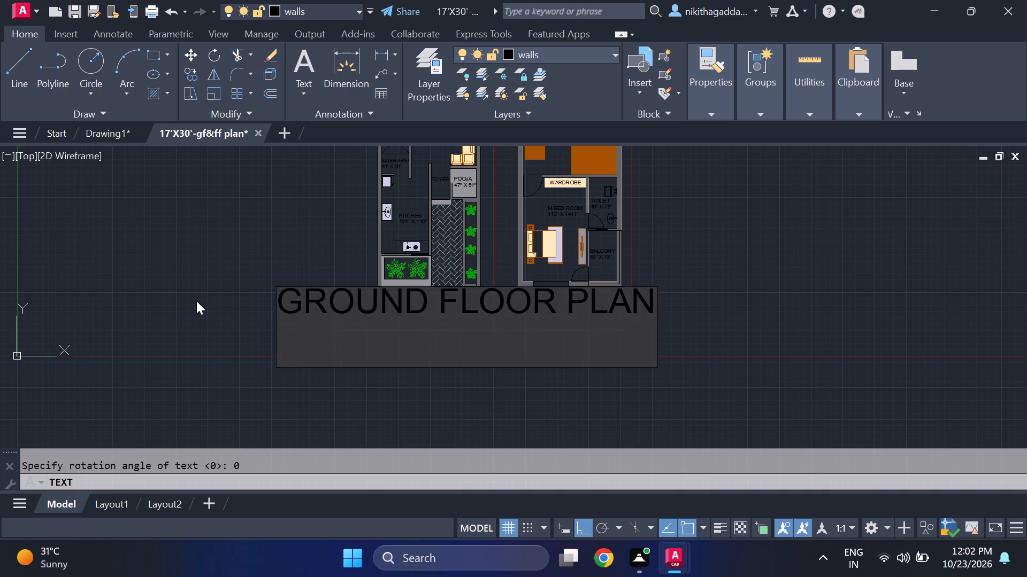
key(Return)
Scale the GROUND FLOOR PLAN title down about its lower-left start point to roughly the width of the plan.
click(294, 297)
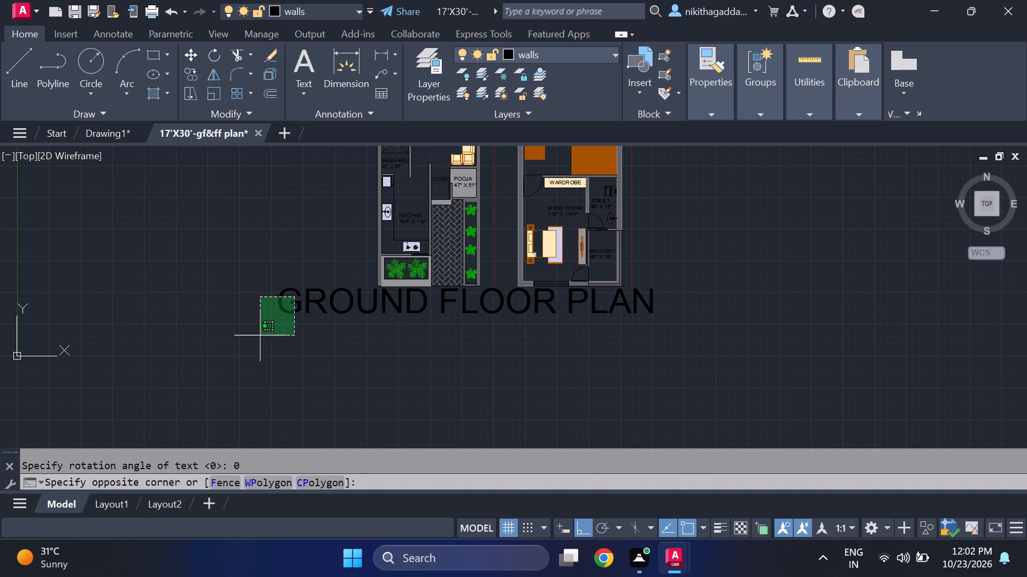
click(260, 336)
text(SCALE)
key(Return)
click(279, 317)
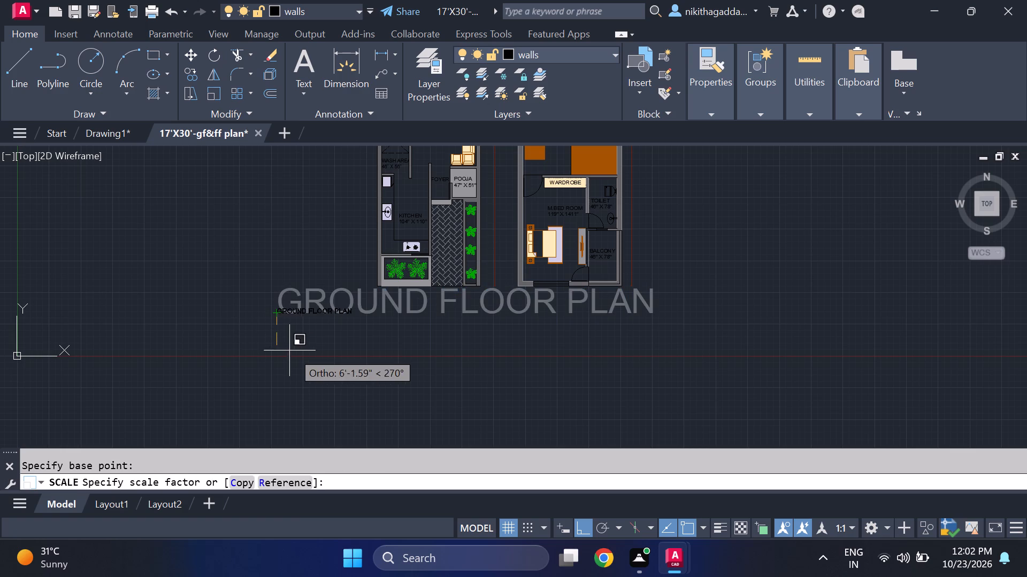
scroll(347, 326, up, 1)
middle_drag(347, 326, 304, 365)
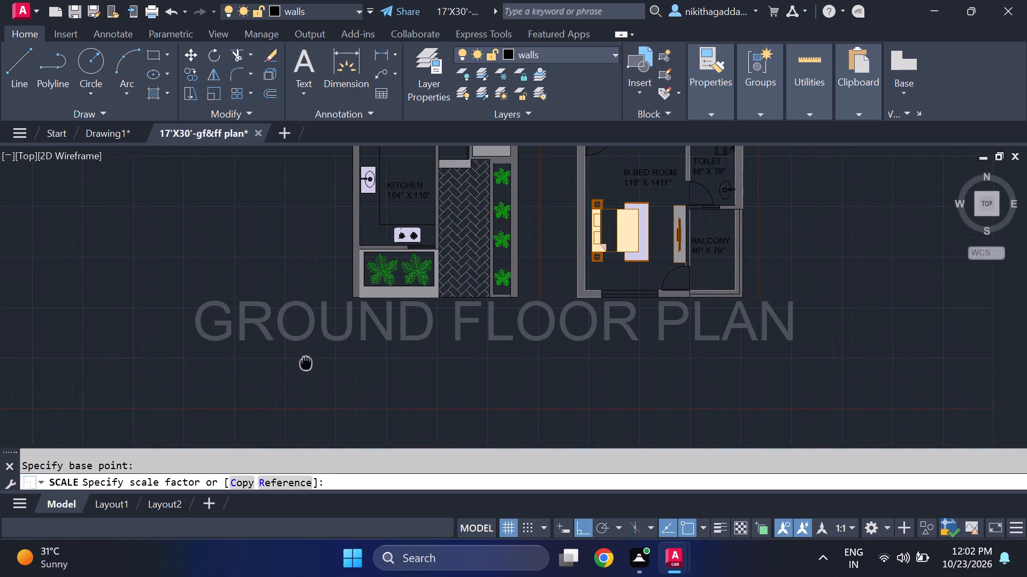
middle_drag(304, 365, 300, 372)
click(295, 361)
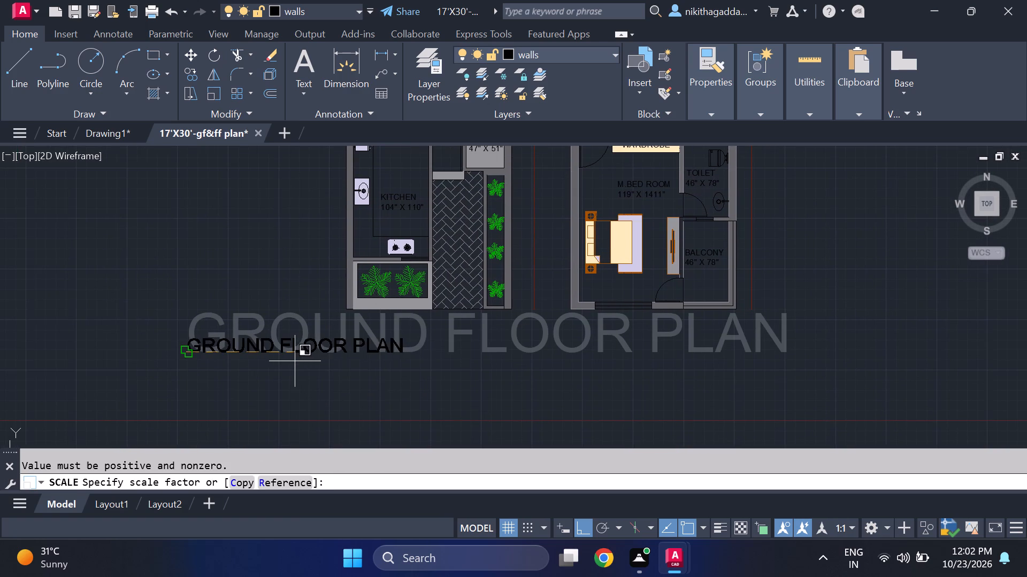
click(289, 351)
Move the GROUND FLOOR PLAN title directly beneath the ground-floor plan, with Ortho off for free placement.
drag(309, 334, 302, 340)
click(262, 369)
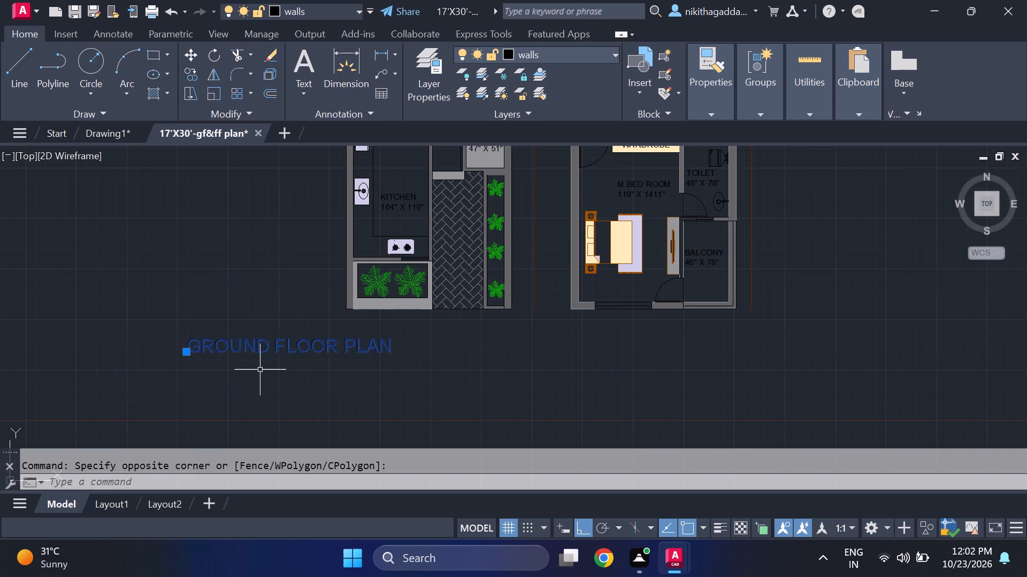
key(m)
key(Return)
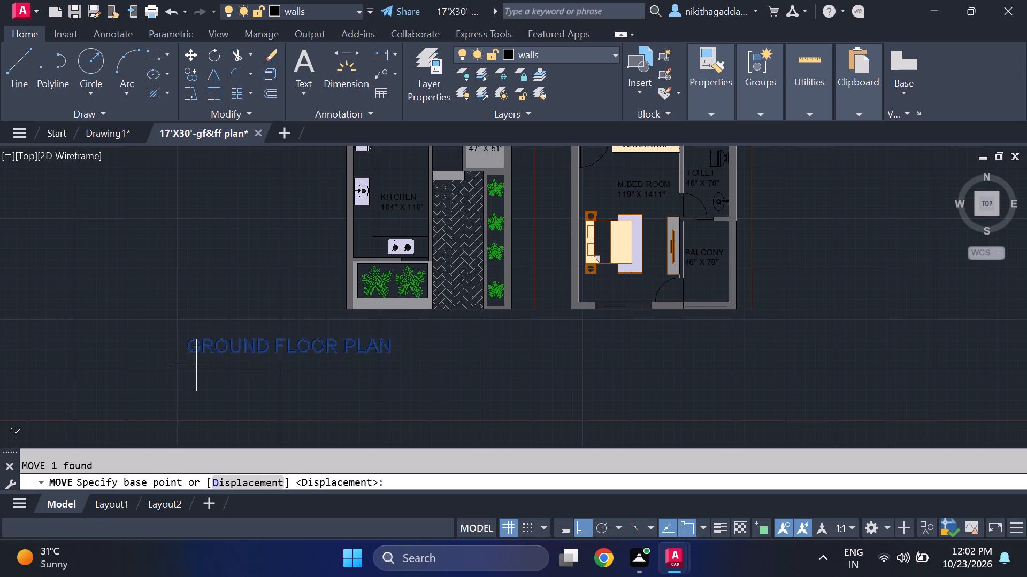
click(190, 349)
scroll(346, 335, up, 2)
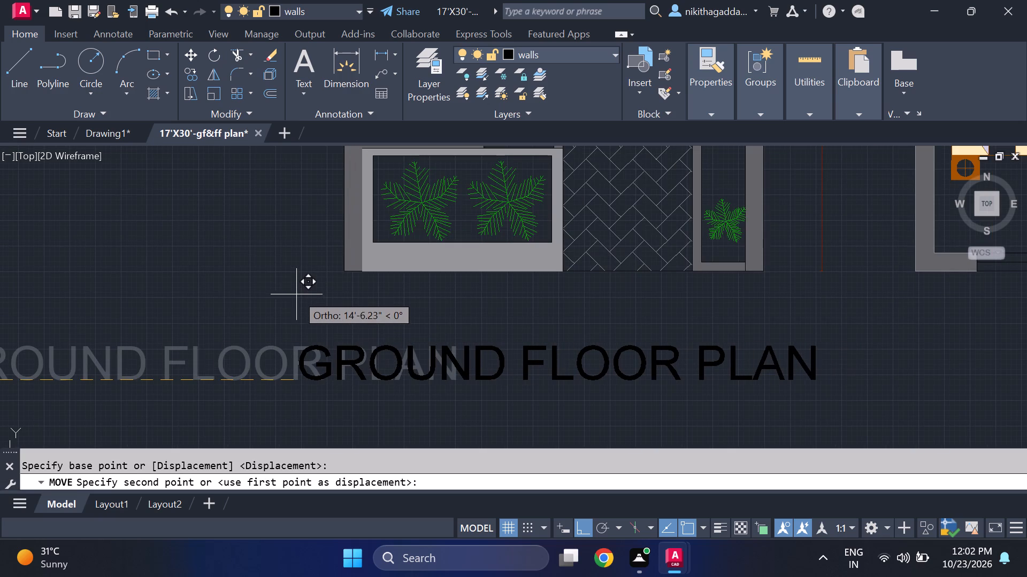
key(F8)
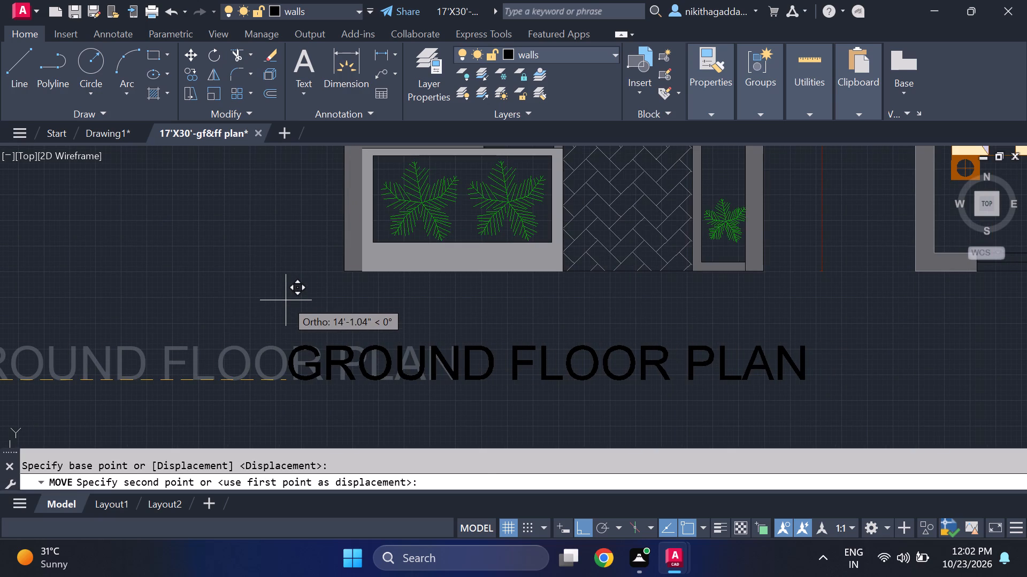
click(292, 347)
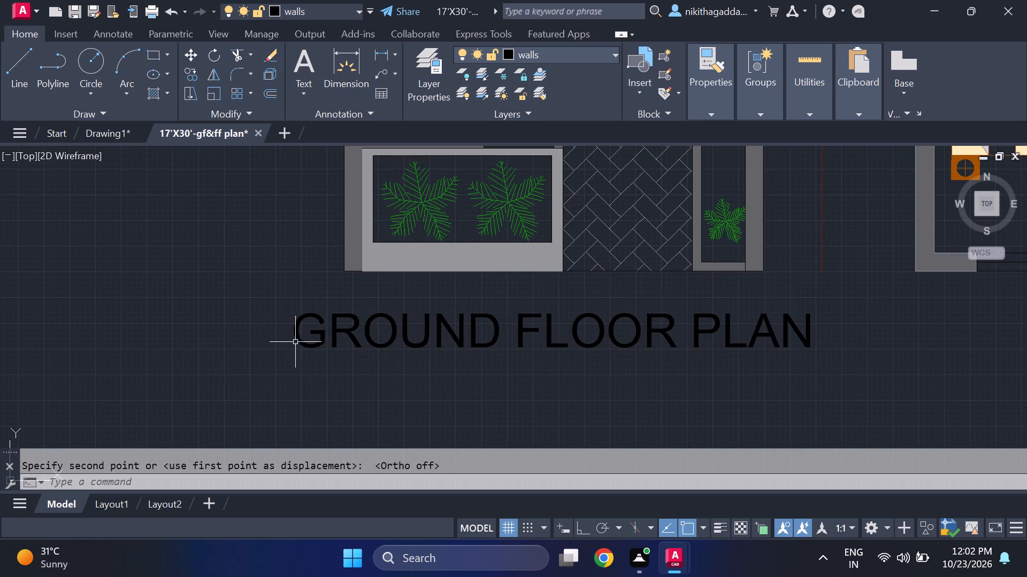
Copy the GROUND FLOOR PLAN title across to the space beneath the first-floor plan.
middle_drag(292, 342, 143, 354)
drag(283, 314, 215, 348)
click(166, 382)
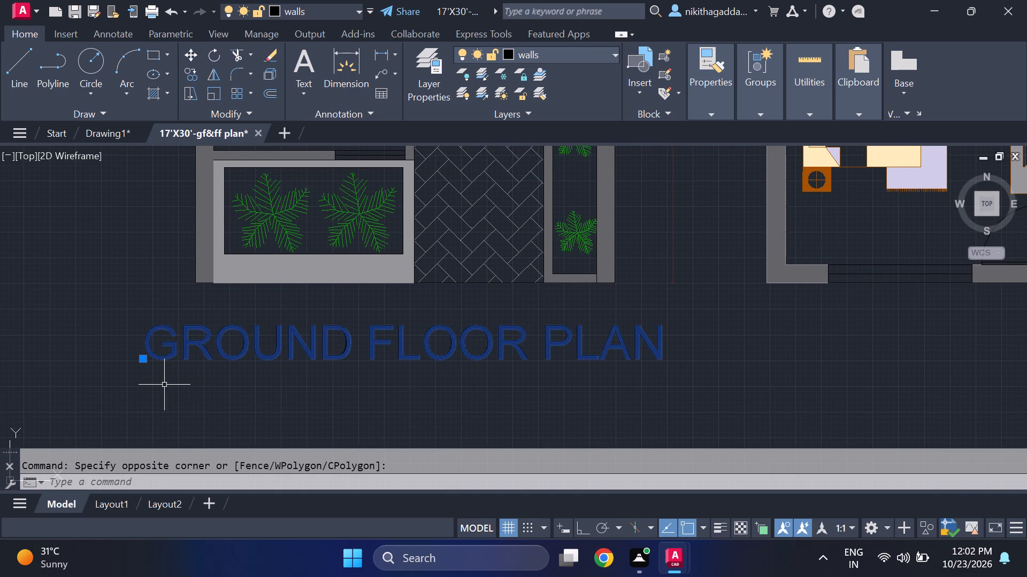
text(CO)
key(Return)
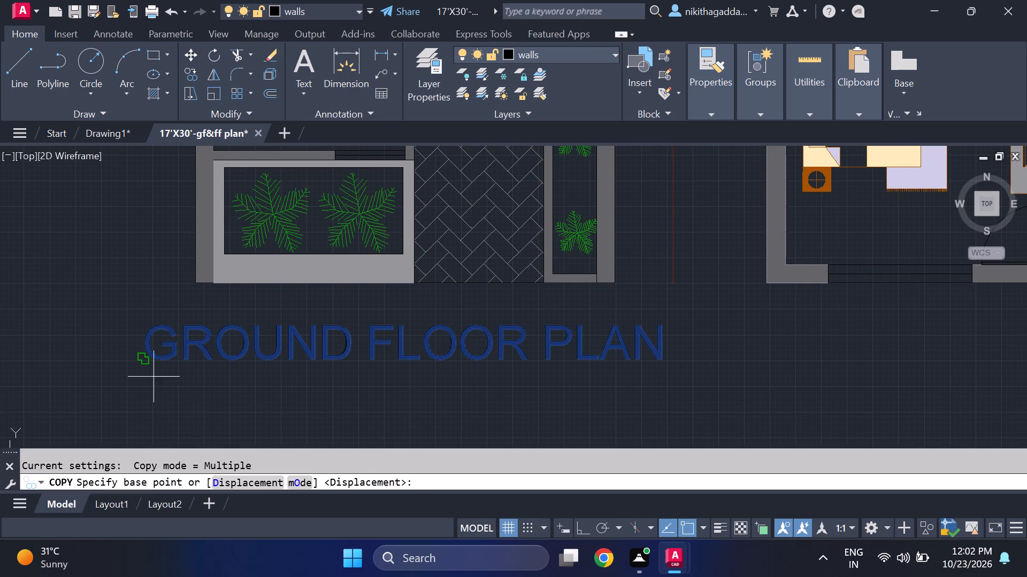
click(144, 347)
scroll(164, 355, up, 1)
middle_drag(152, 355, 0, 317)
scroll(316, 376, down, 2)
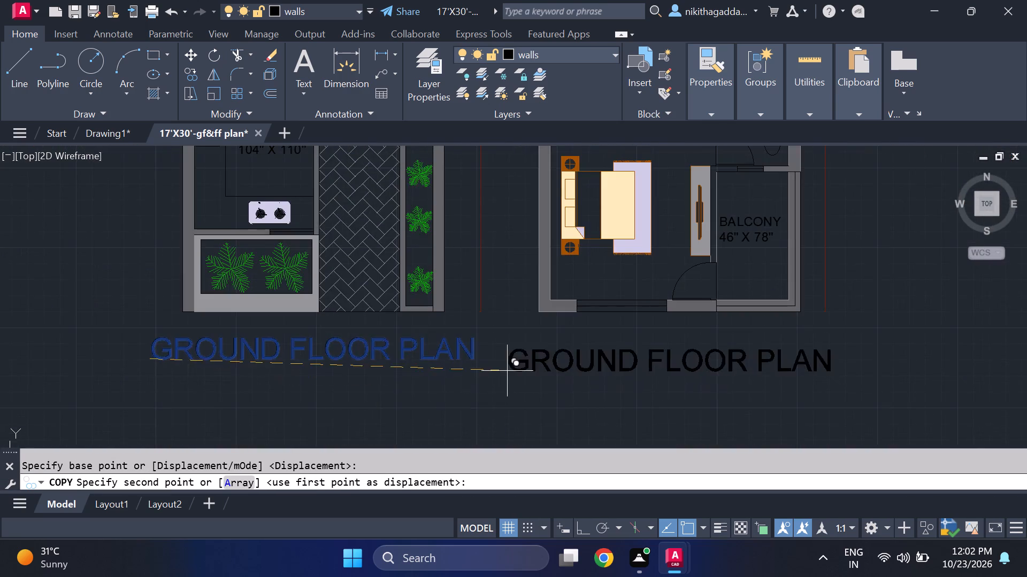
middle_drag(507, 369, 364, 376)
click(379, 364)
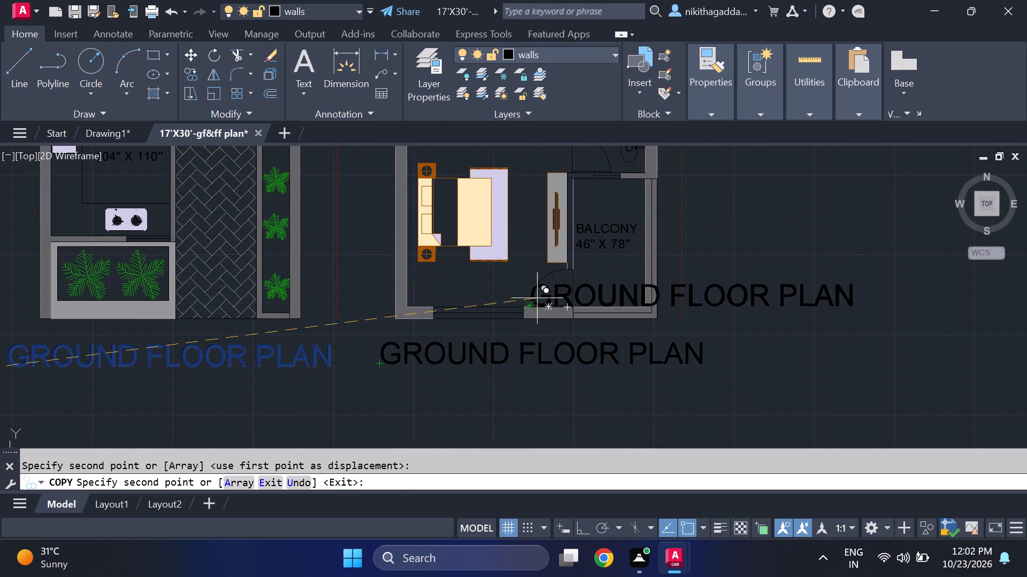
key(Escape)
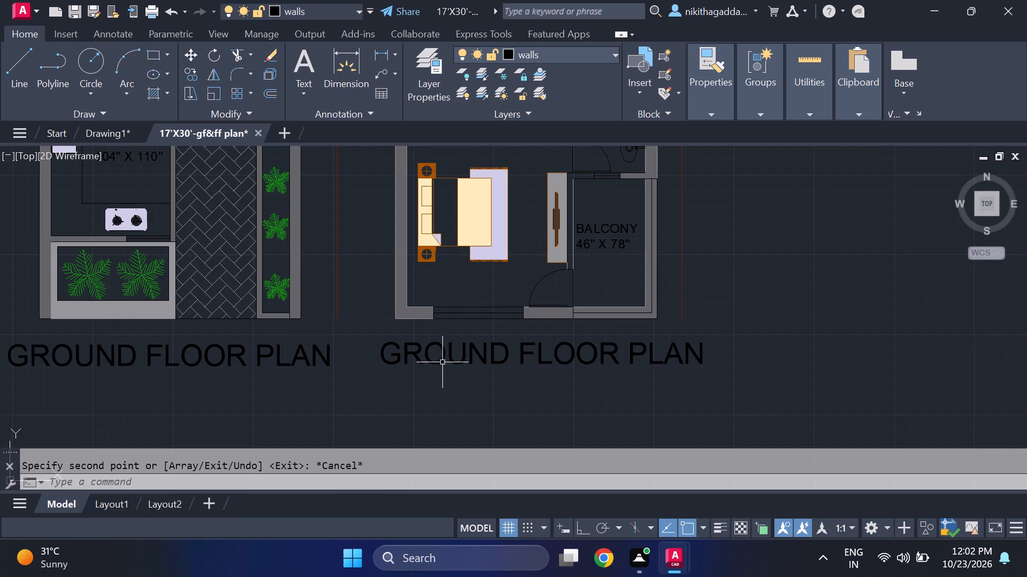
Edit the copied title under the first-floor plan to read FIRST FLOOR PLAN.
double_click(444, 349)
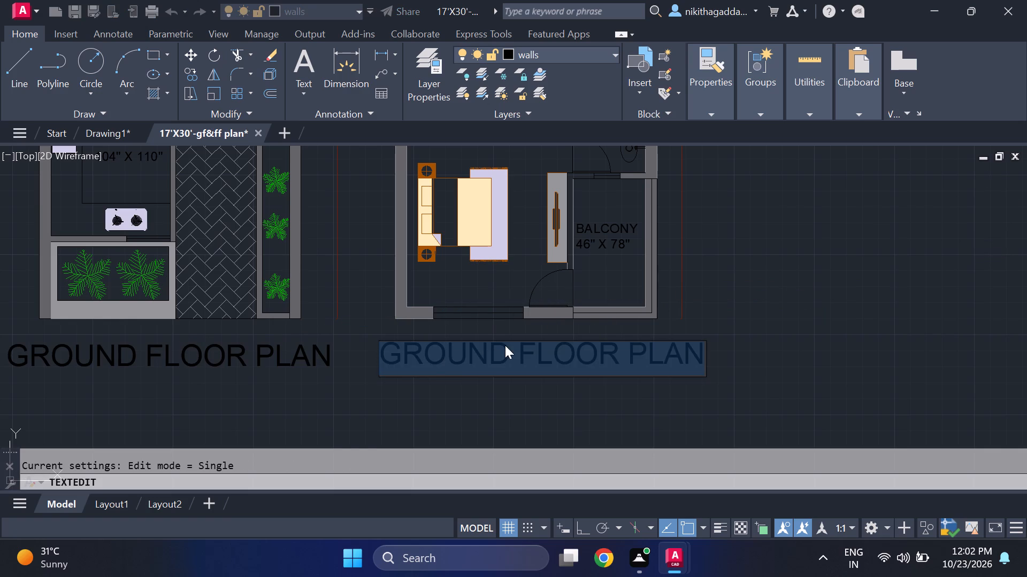
click(506, 344)
key(BackSpace)
key(BackSpace)
key(BackSpace)
key(BackSpace)
key(BackSpace)
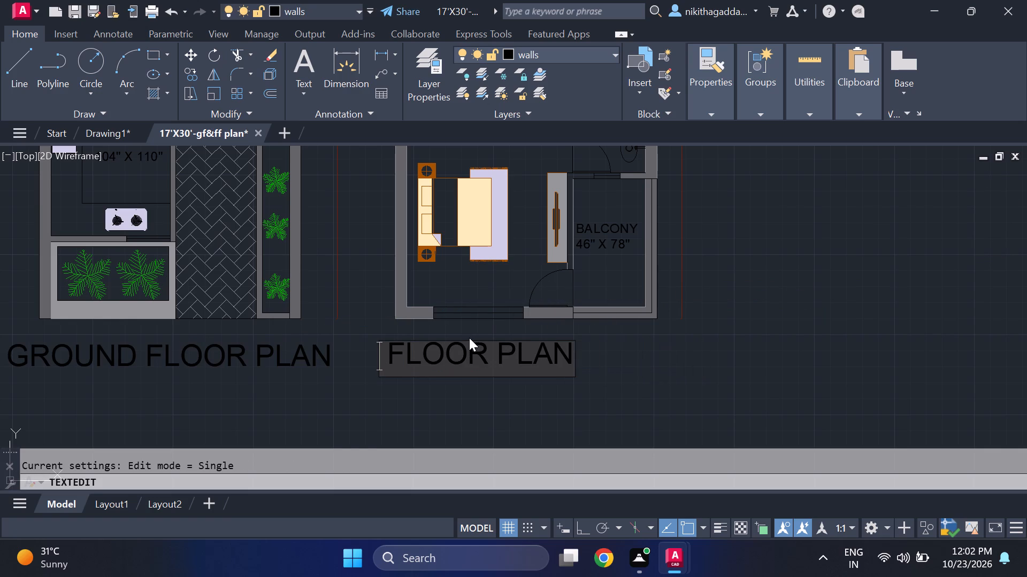
key(BackSpace)
key(BackSpace)
text(FIRS)
key(t)
key(Return)
Fill the tank, seat and bowl areas of the WC in the first-floor toilet beside the wardrobe with solid hatch, colour 255,255,255.
scroll(480, 346, down, 2)
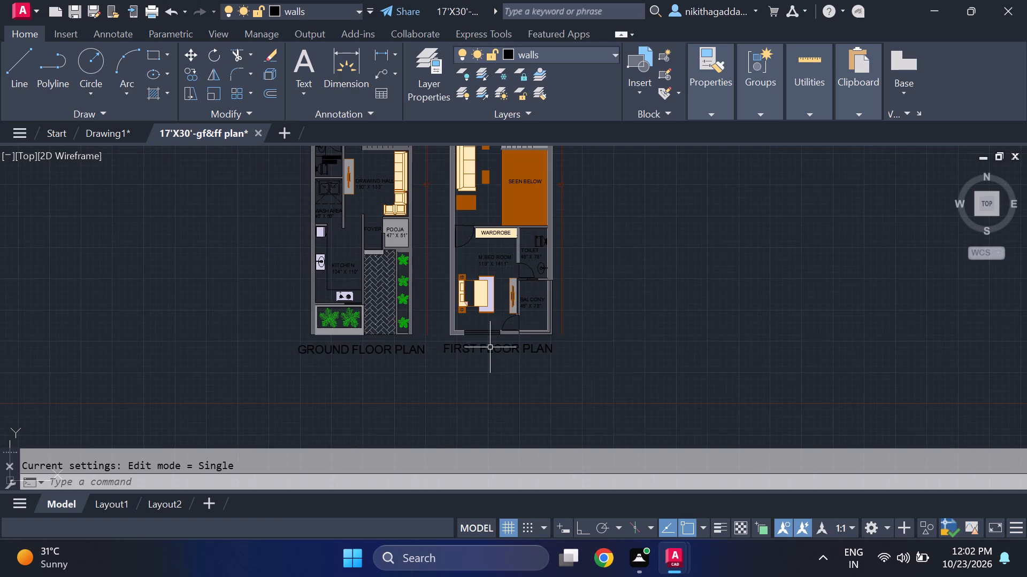
scroll(577, 327, down, 2)
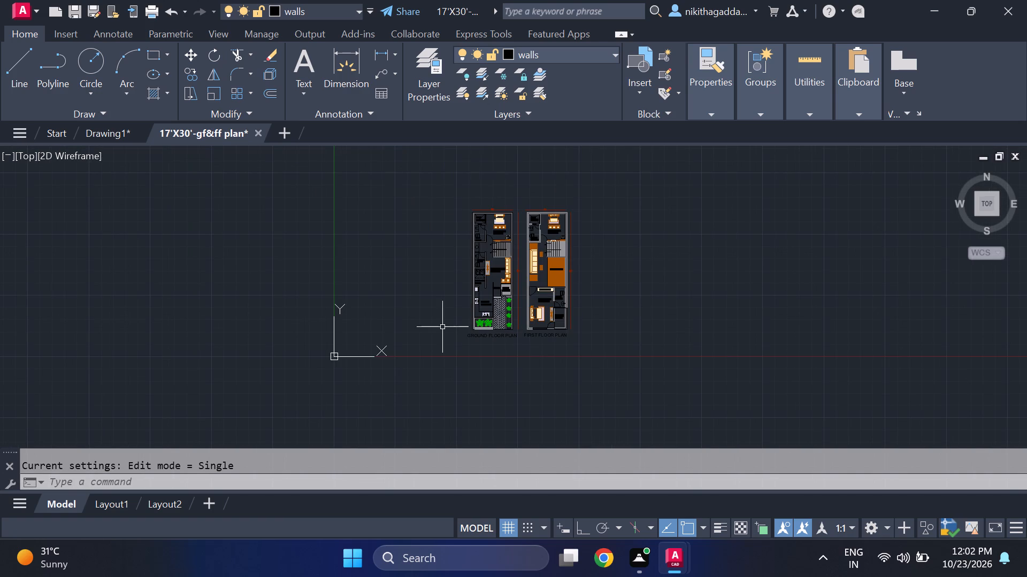
scroll(444, 264, up, 2)
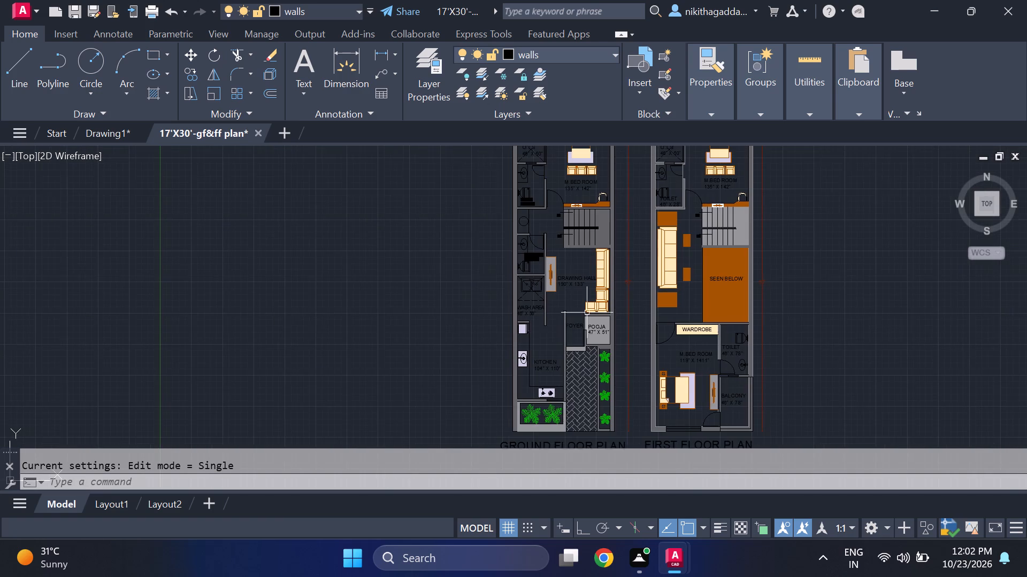
middle_drag(587, 313, 466, 313)
scroll(465, 309, up, 1)
middle_drag(633, 303, 524, 258)
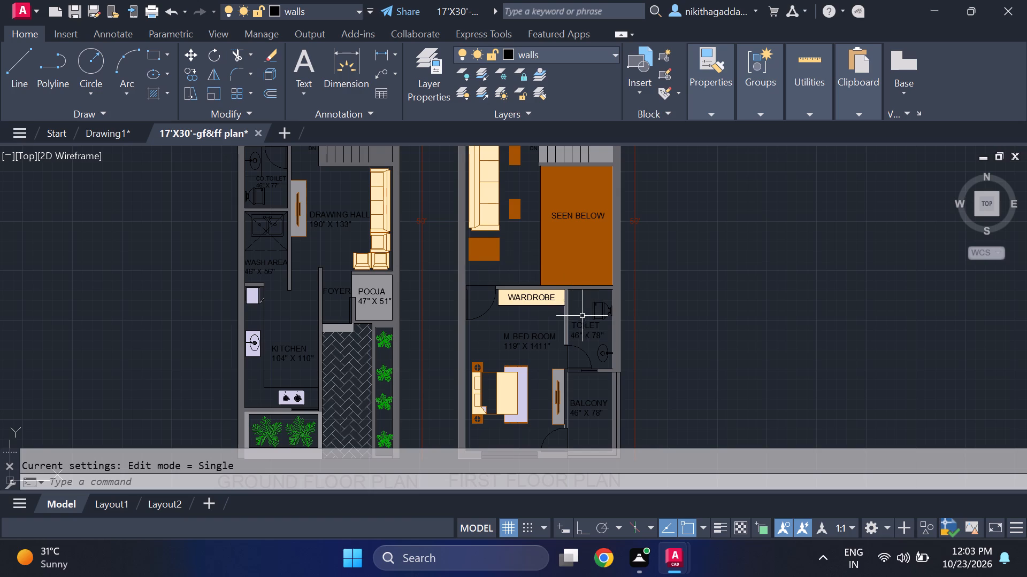
scroll(599, 334, up, 2)
text(HATCH)
key(Return)
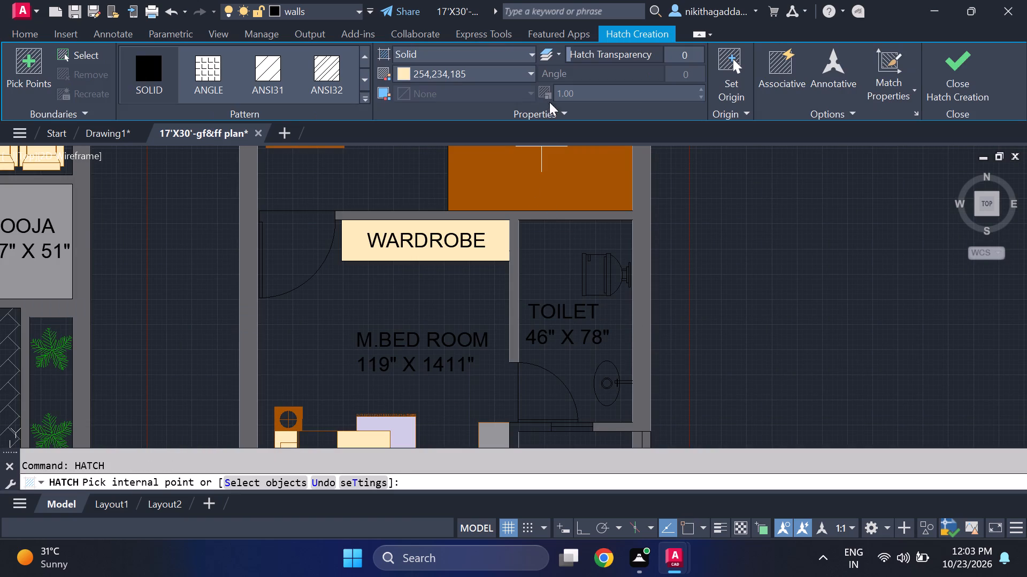
click(510, 76)
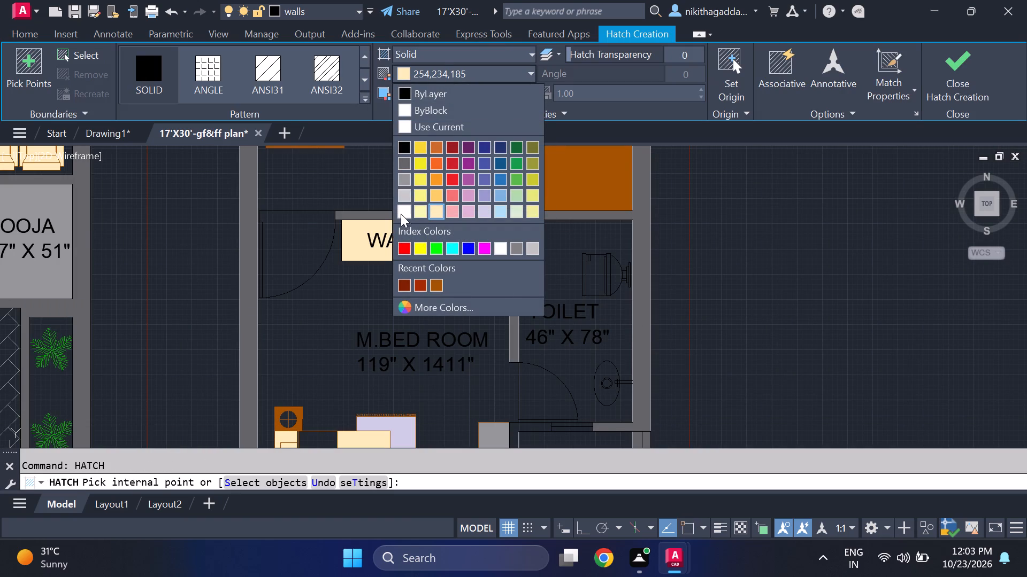
click(405, 210)
scroll(592, 282, up, 2)
click(591, 282)
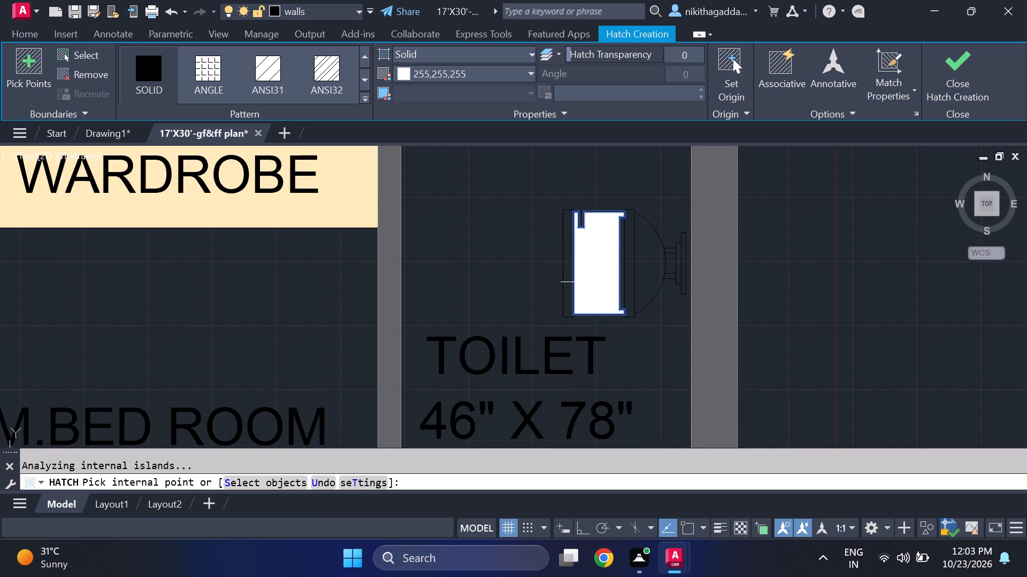
click(569, 268)
click(636, 278)
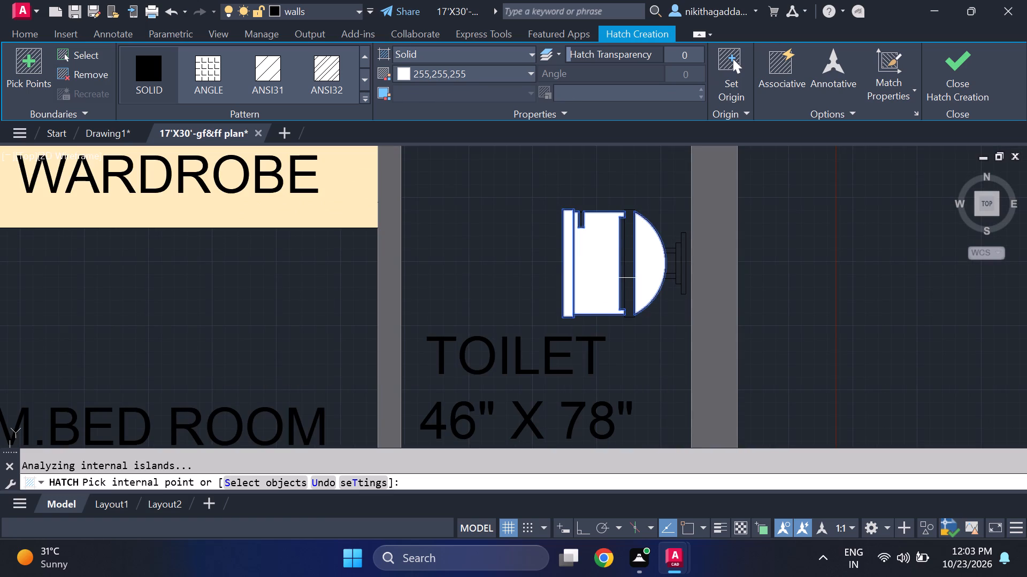
click(629, 278)
click(617, 277)
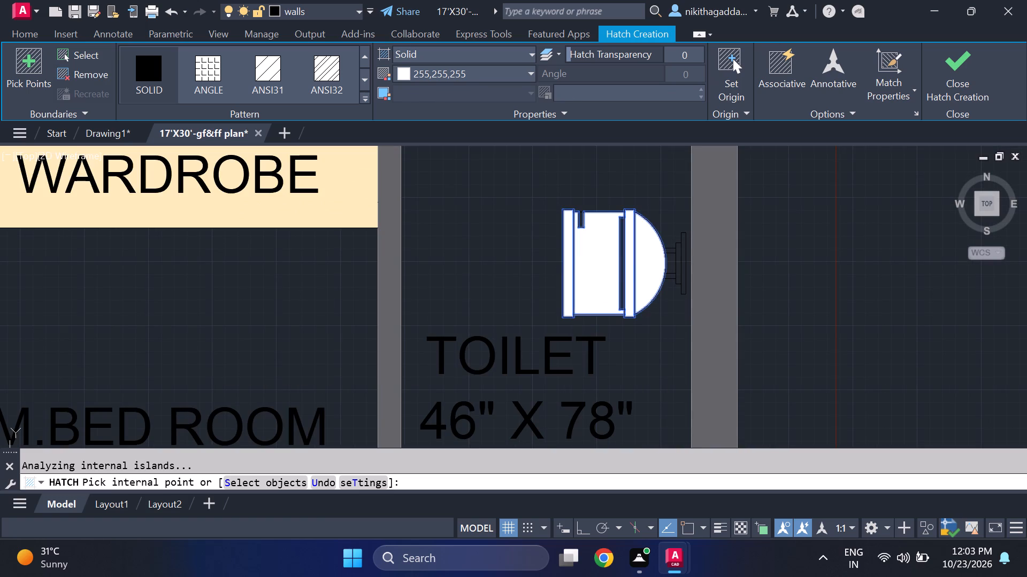
scroll(618, 272, up, 3)
click(626, 269)
Fill the same WC's narrow neck sections and wall-side plates with the solid white hatch and finish the hatch.
scroll(632, 272, down, 4)
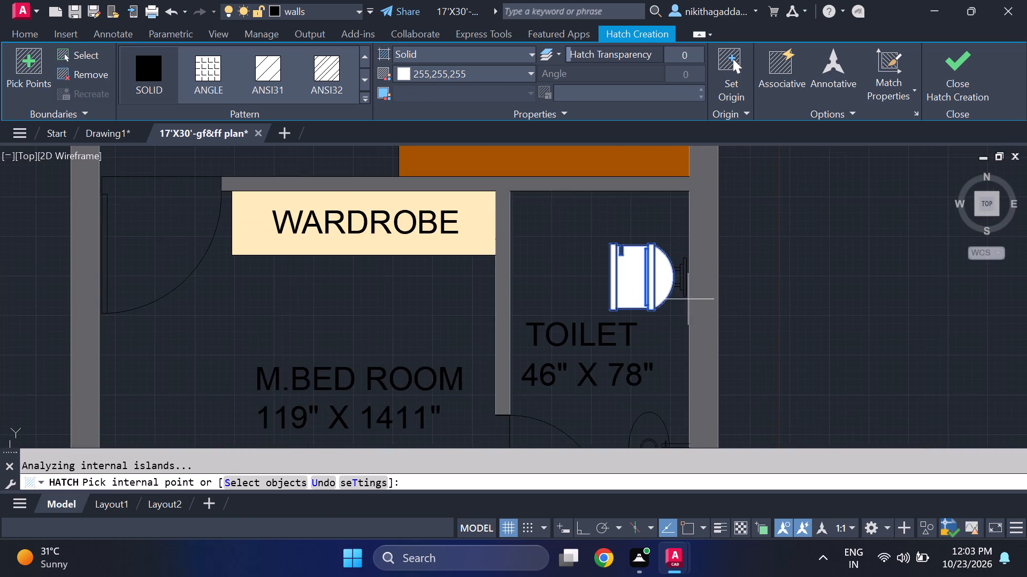
scroll(679, 271, up, 3)
click(666, 300)
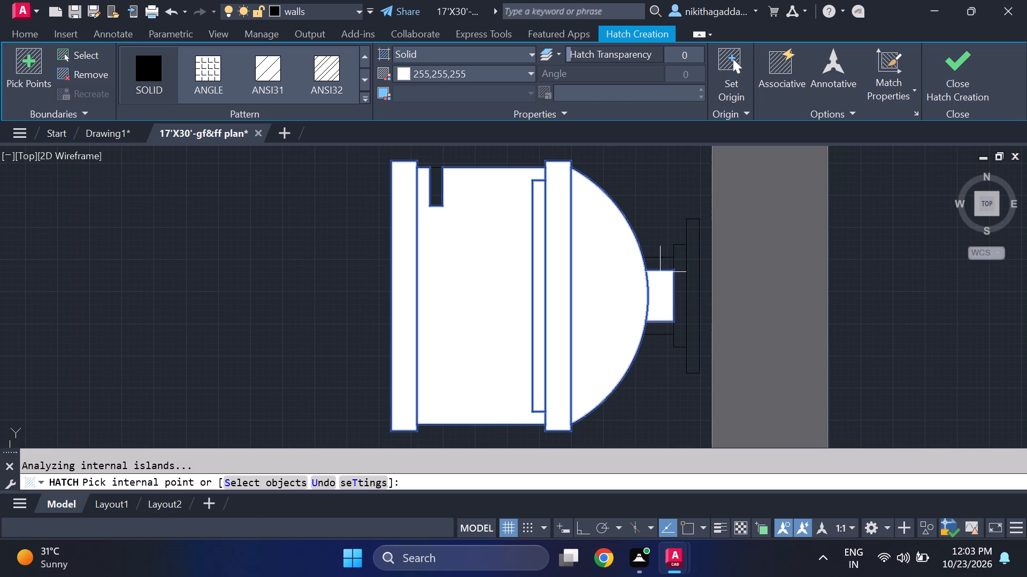
click(657, 265)
click(661, 326)
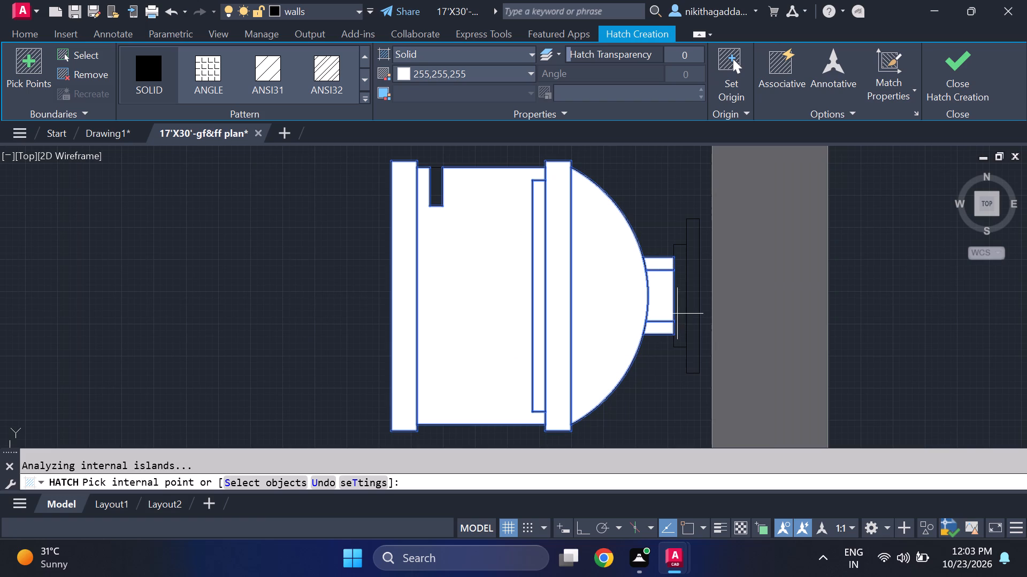
click(679, 312)
click(692, 308)
scroll(692, 308, down, 3)
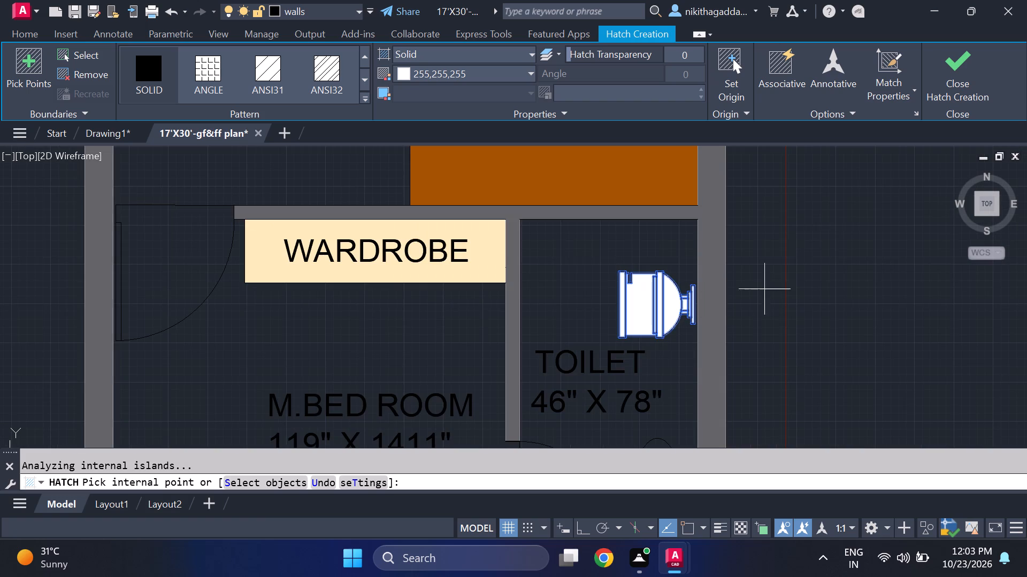
drag(957, 78, 956, 85)
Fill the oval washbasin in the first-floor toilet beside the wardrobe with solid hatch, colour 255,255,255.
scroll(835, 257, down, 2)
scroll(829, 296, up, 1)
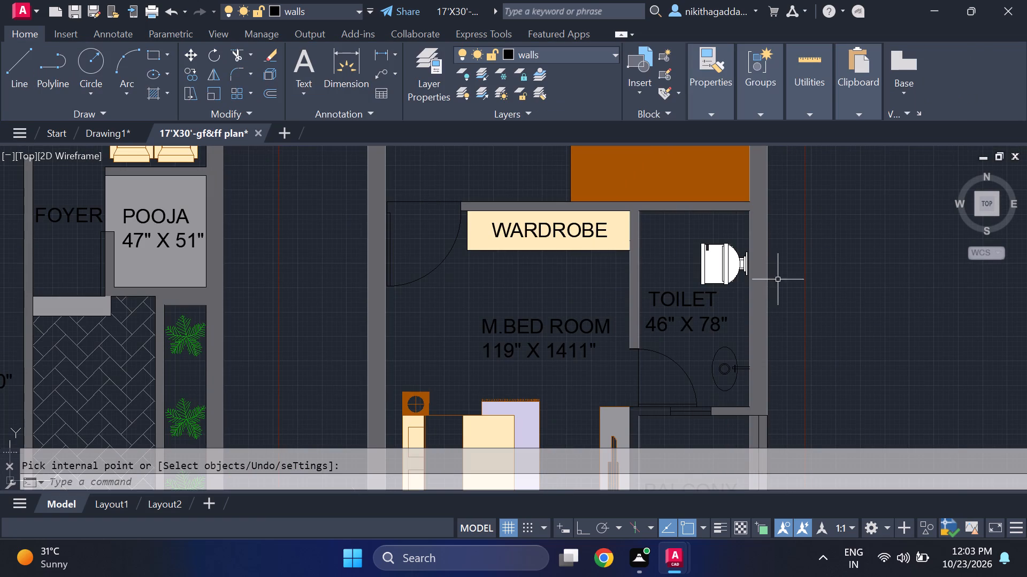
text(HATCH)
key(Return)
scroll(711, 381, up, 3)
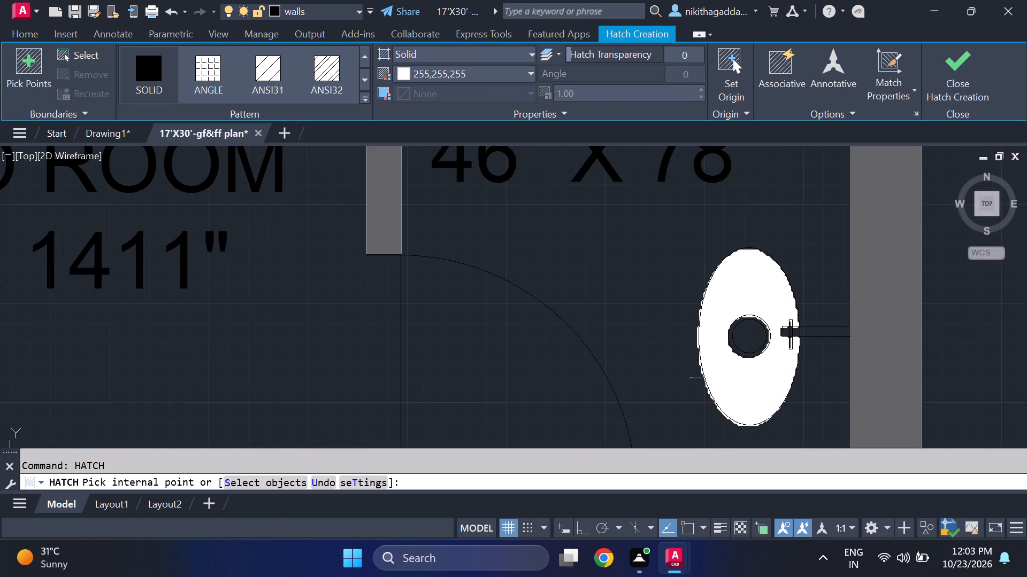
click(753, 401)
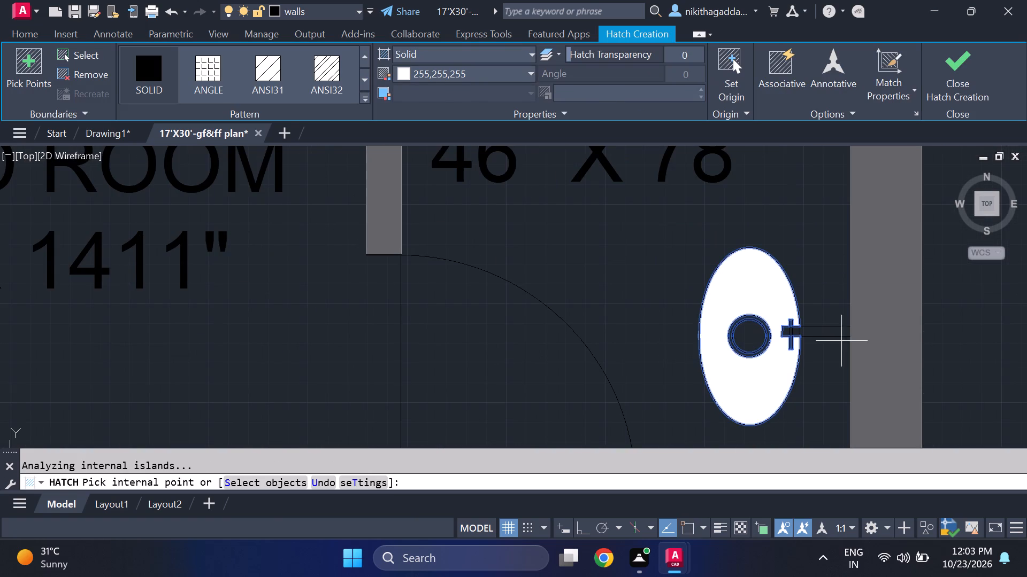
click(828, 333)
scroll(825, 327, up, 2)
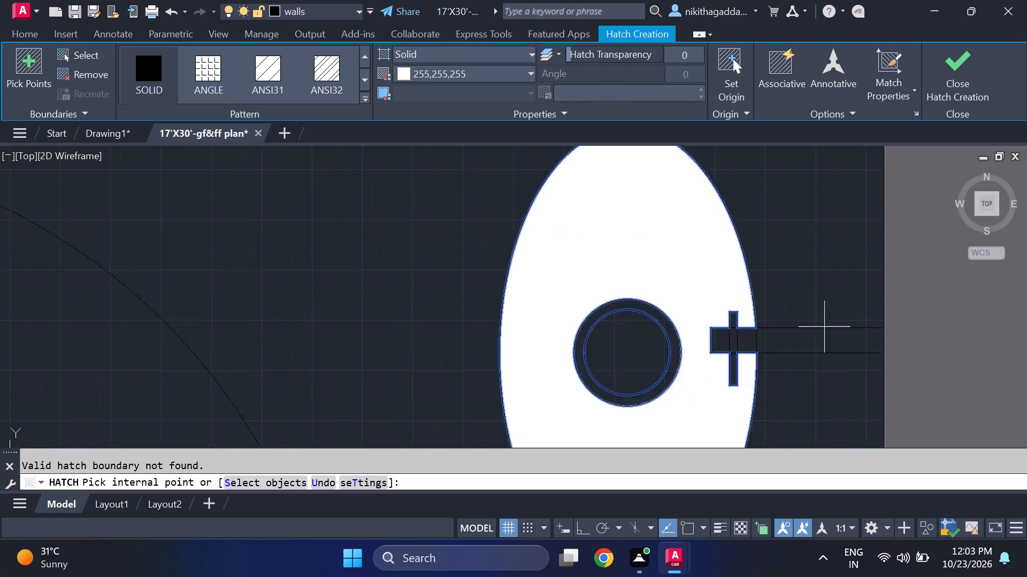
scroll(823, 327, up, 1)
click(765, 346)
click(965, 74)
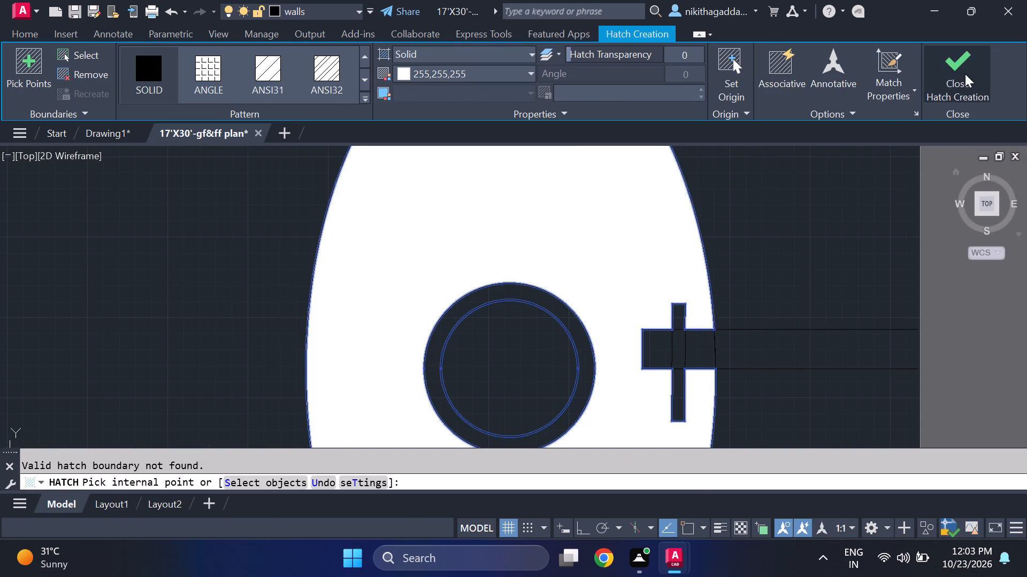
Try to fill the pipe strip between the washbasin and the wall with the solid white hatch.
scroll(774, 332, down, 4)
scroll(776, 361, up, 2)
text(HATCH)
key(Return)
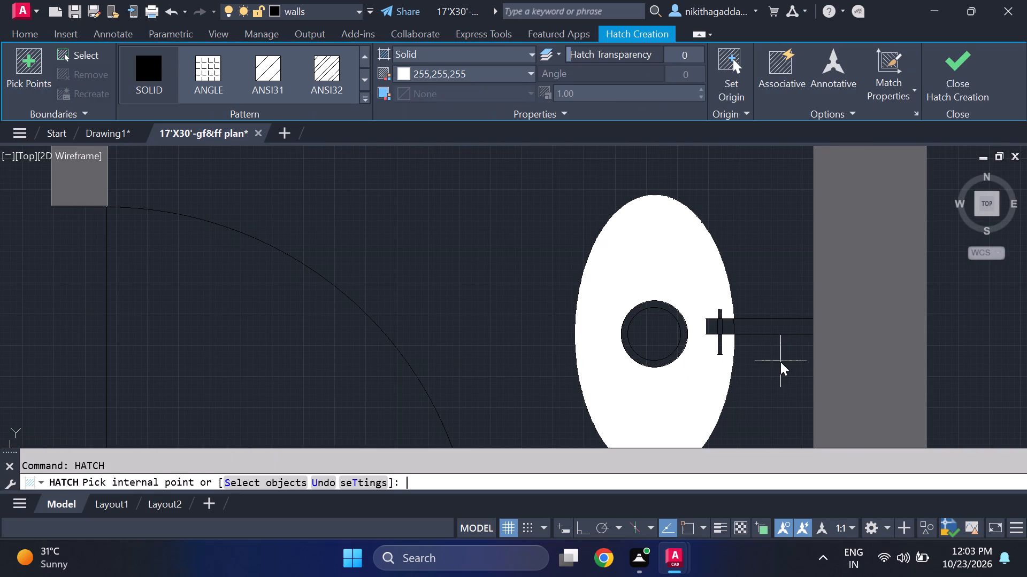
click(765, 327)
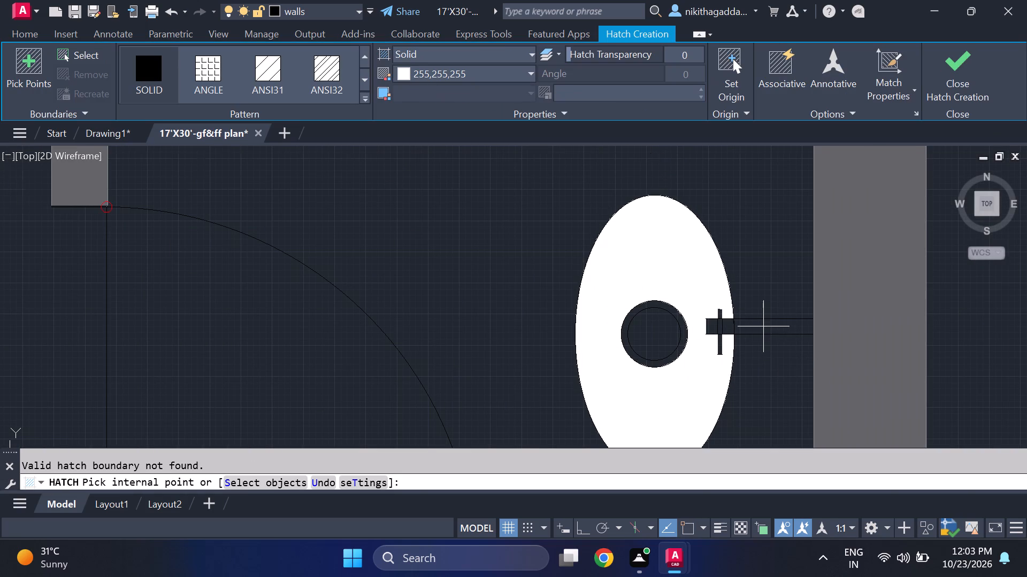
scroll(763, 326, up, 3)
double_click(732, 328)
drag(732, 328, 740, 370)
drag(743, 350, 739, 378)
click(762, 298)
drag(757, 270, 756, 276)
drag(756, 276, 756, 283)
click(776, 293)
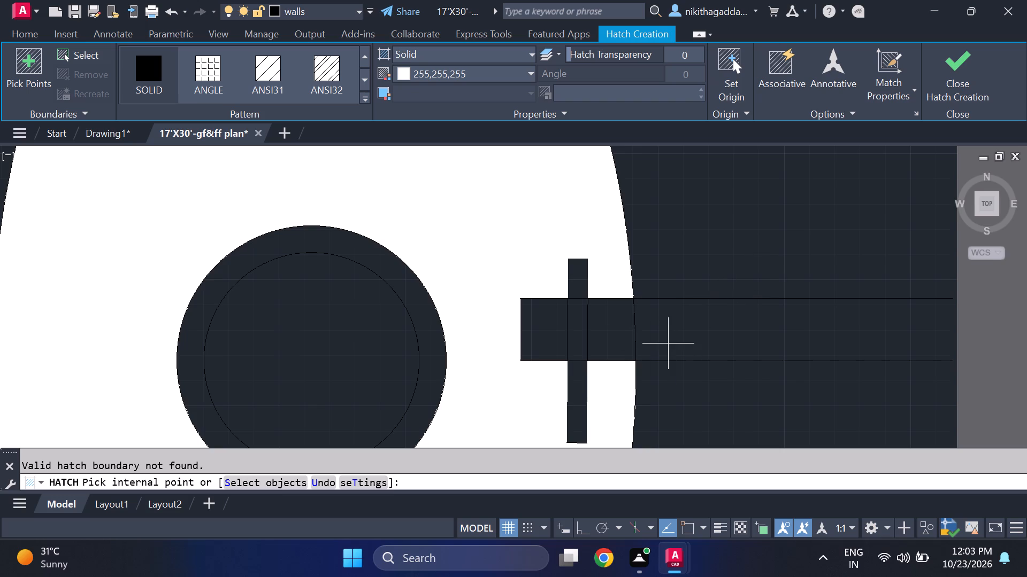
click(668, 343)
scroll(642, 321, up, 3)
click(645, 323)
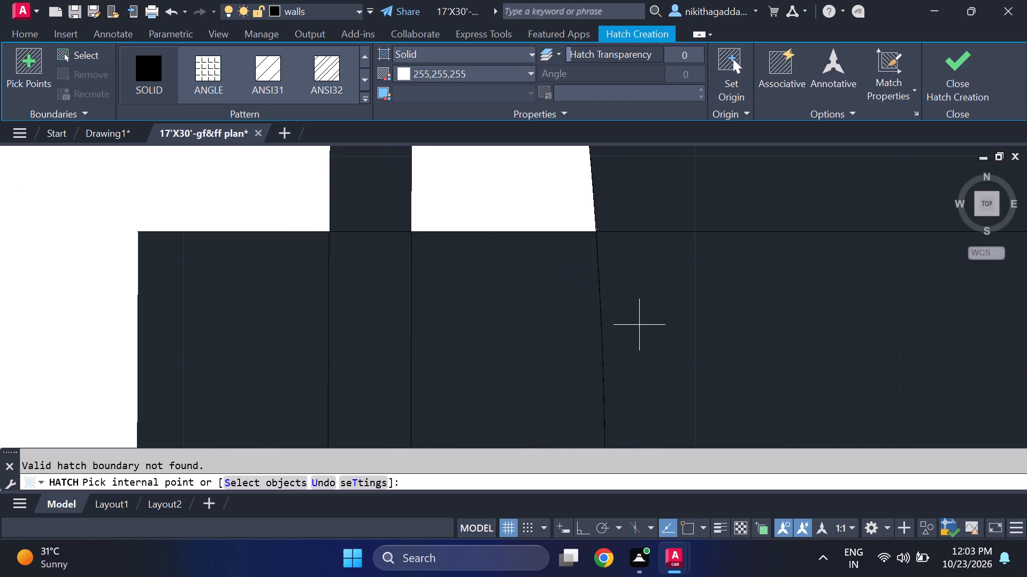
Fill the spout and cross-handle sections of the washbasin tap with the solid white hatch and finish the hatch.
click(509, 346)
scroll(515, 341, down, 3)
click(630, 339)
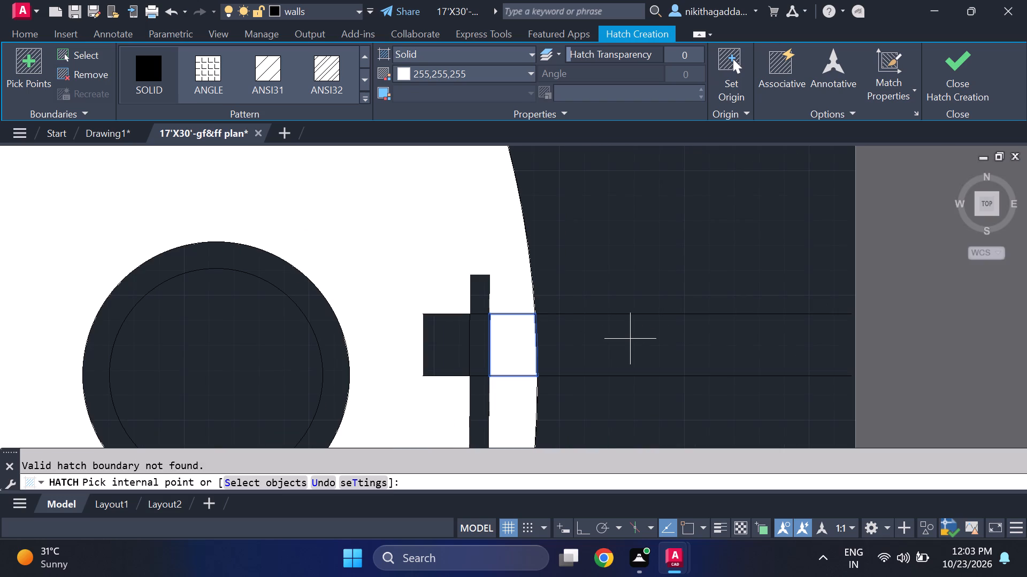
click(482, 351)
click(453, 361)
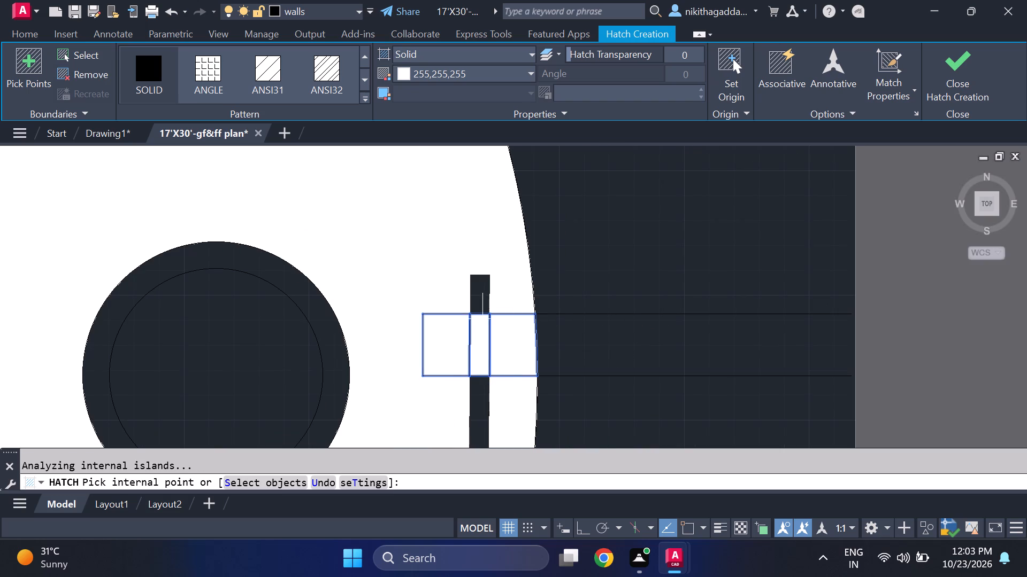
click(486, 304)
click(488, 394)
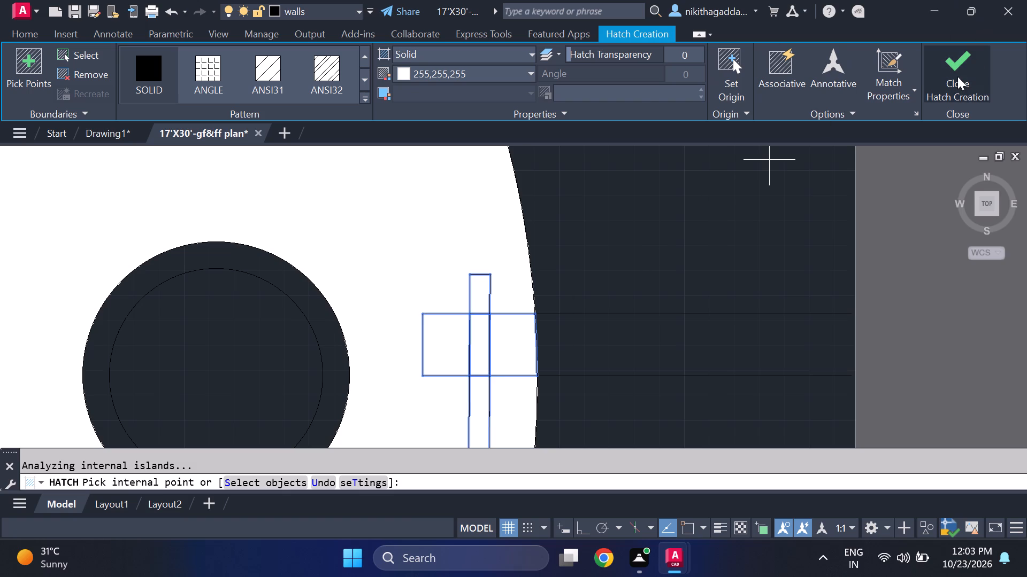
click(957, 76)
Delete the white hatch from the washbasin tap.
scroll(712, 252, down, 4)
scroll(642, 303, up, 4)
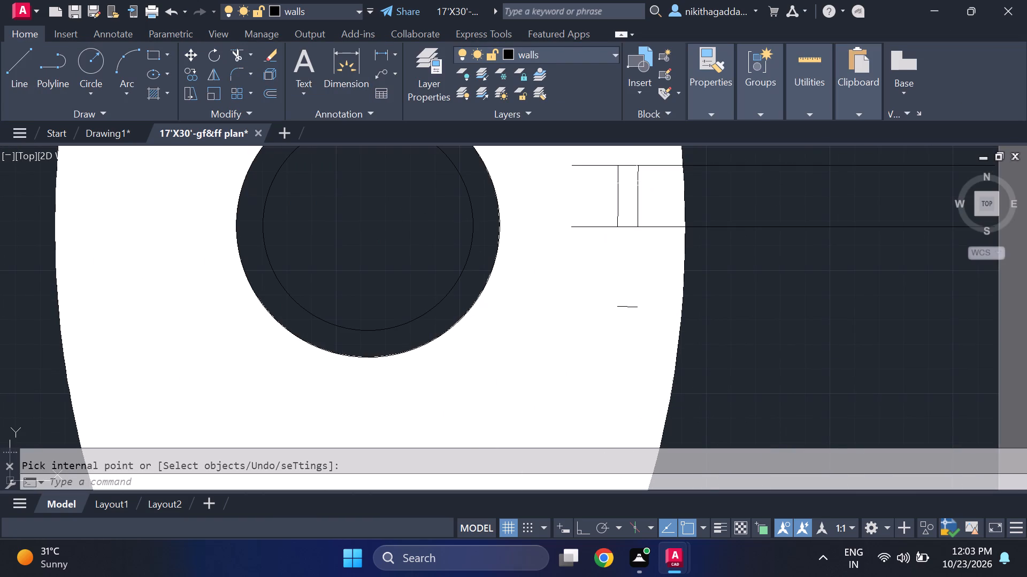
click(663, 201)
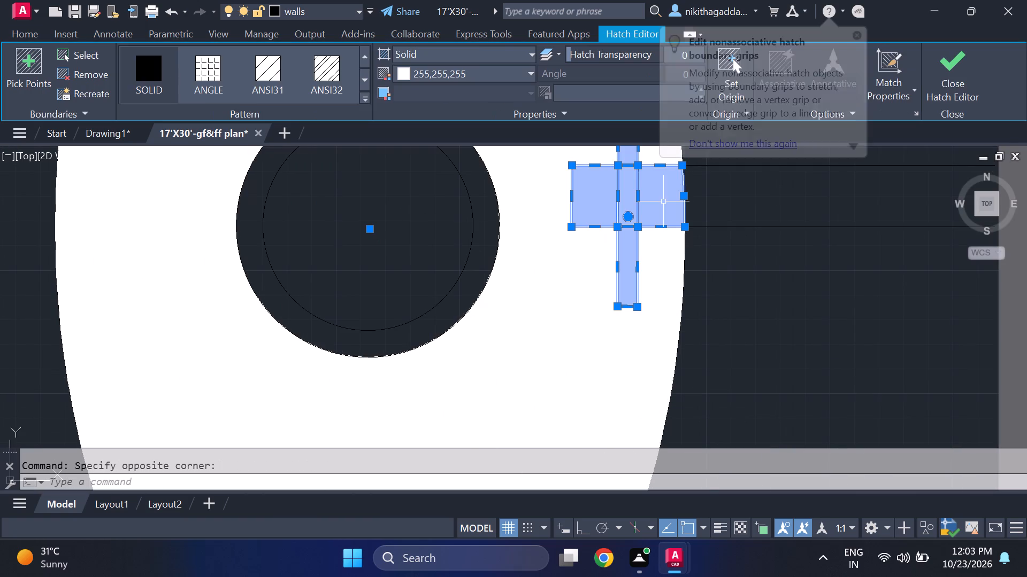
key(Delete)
Review both floor plans and examine how the white-filled fixtures in the first-floor toilet look against the other furniture.
scroll(643, 235, down, 4)
scroll(690, 293, down, 3)
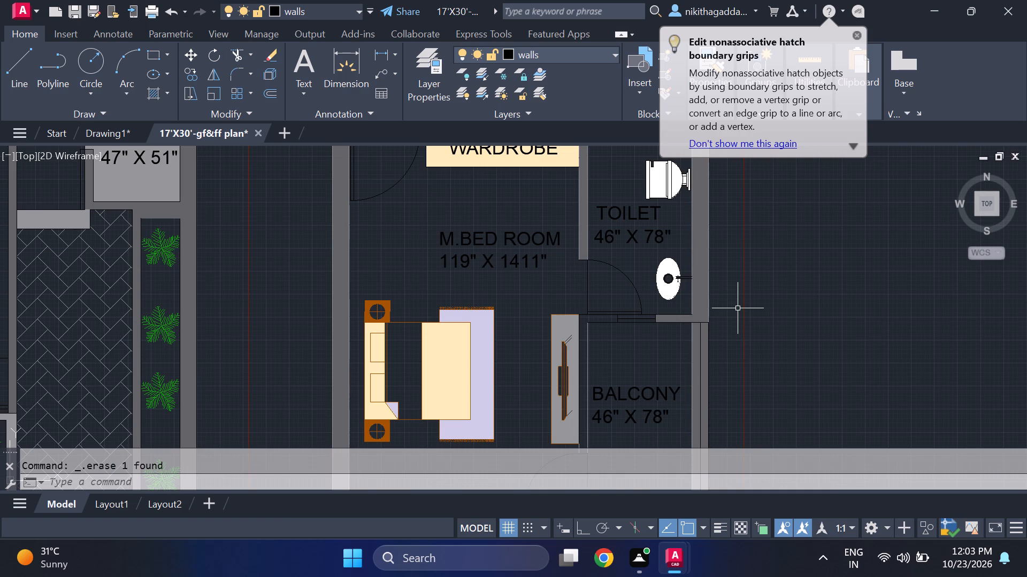
scroll(716, 317, down, 4)
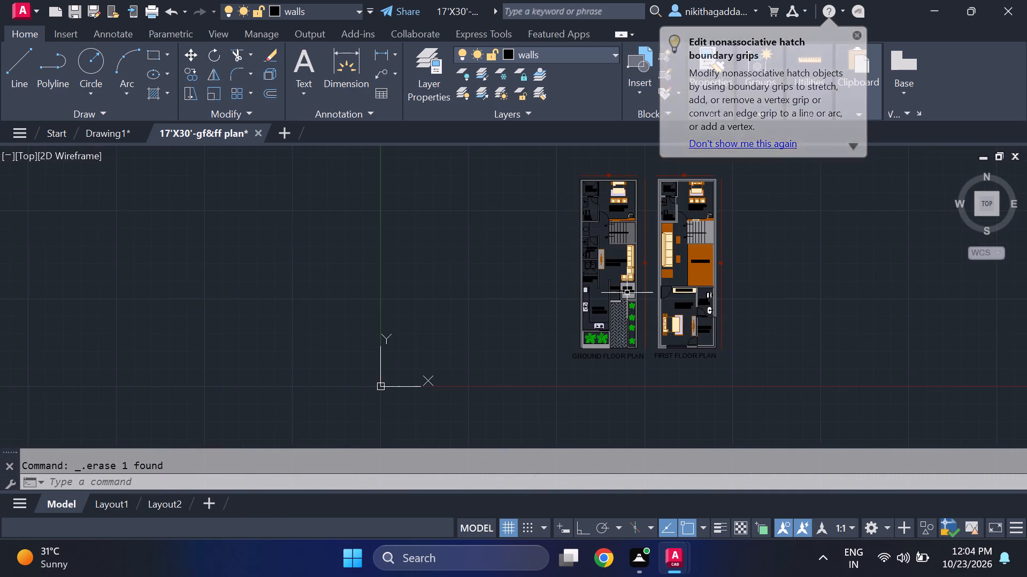
scroll(607, 270, up, 3)
middle_drag(681, 326, 699, 399)
scroll(656, 352, down, 2)
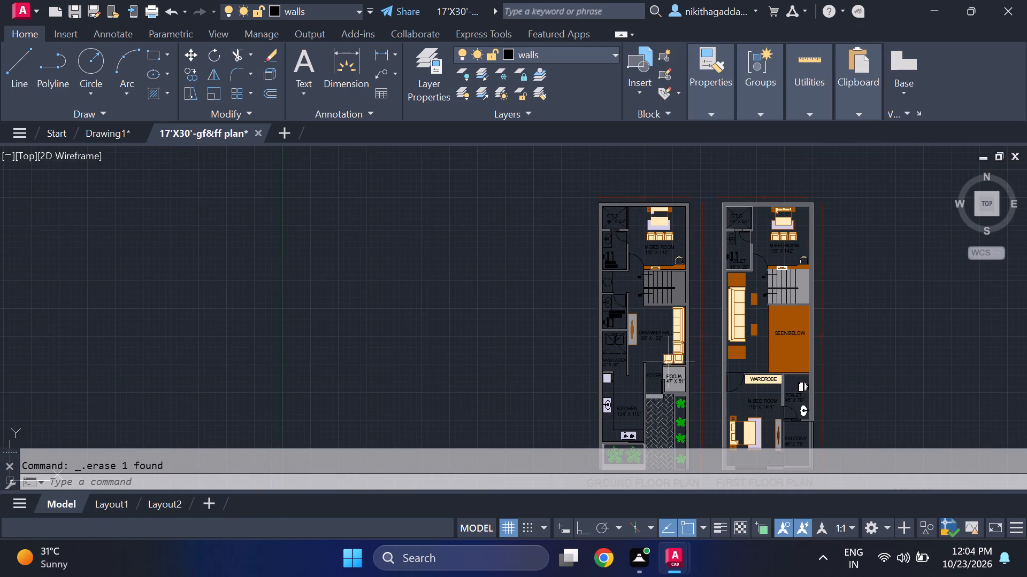
middle_drag(706, 383, 515, 355)
scroll(594, 386, up, 2)
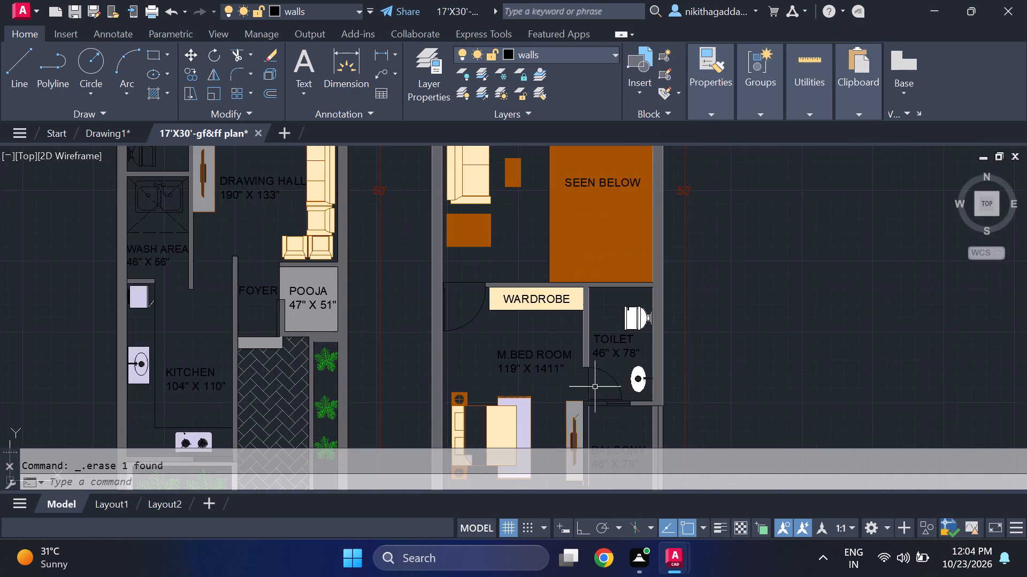
scroll(613, 384, up, 2)
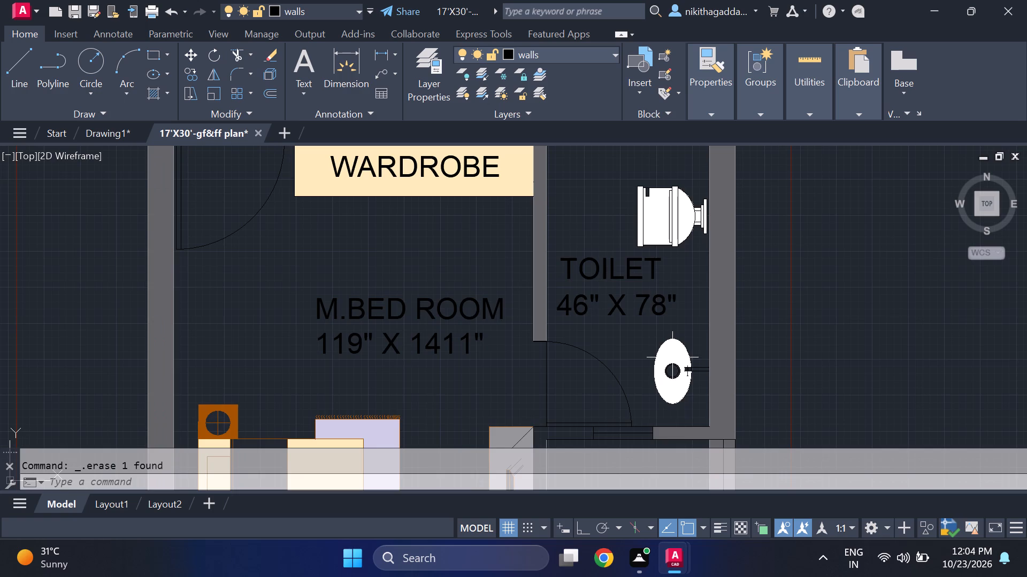
scroll(672, 357, down, 4)
middle_drag(647, 297, 674, 358)
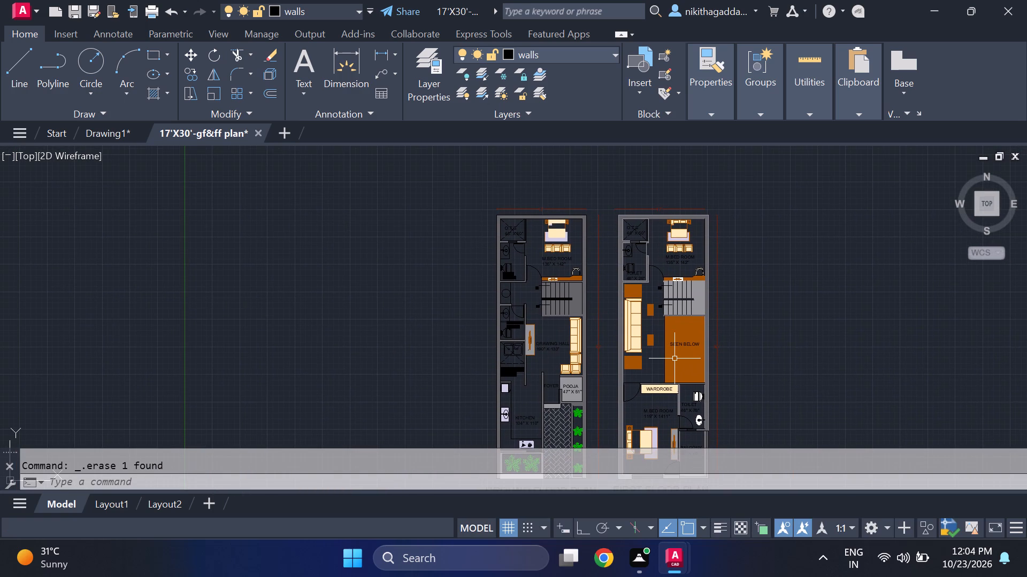
middle_drag(670, 349, 642, 320)
scroll(668, 347, up, 1)
middle_drag(635, 311, 632, 307)
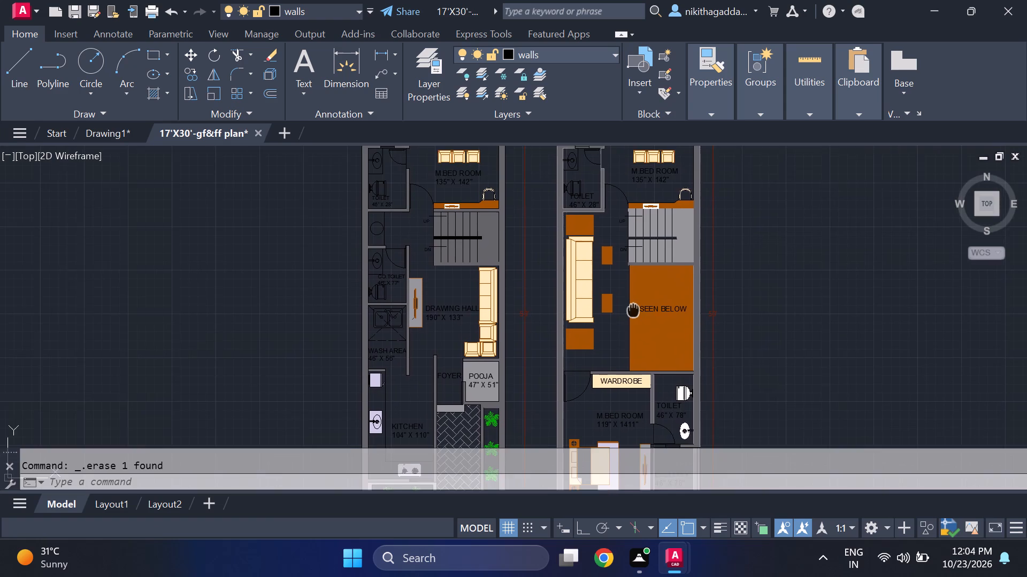
middle_drag(632, 307, 608, 260)
Delete the solid white hatches from the WC and the washbasin in the first-floor toilet beside the wardrobe.
scroll(662, 348, up, 2)
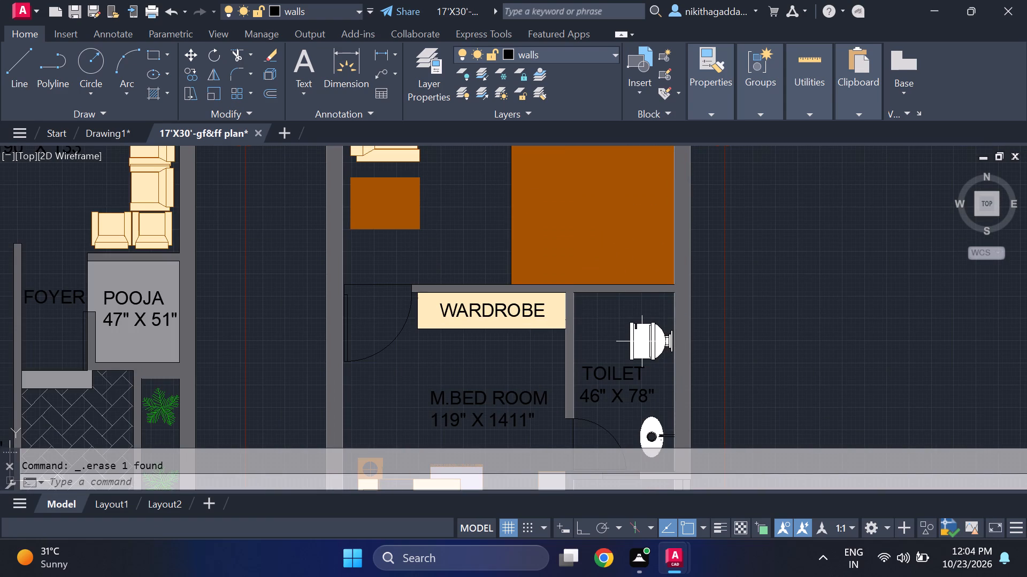
click(642, 341)
click(655, 424)
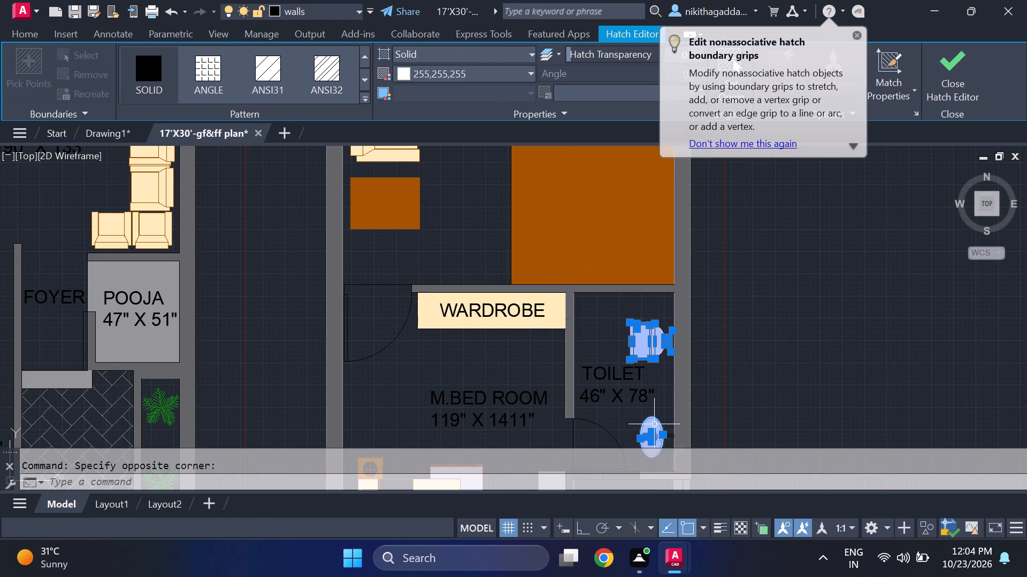
key(Delete)
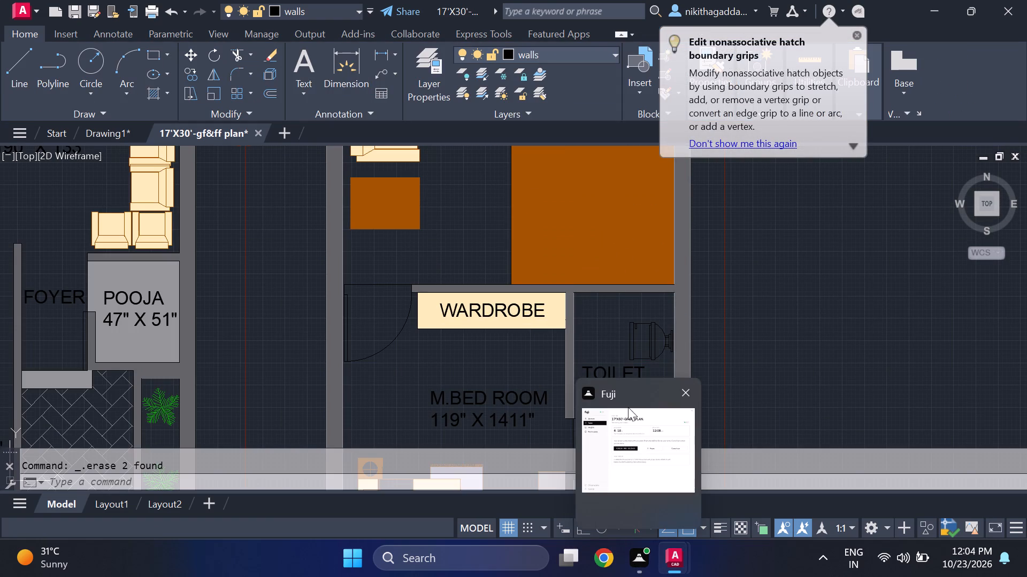
Review the ground-floor and first-floor plans for areas that still need a hatch fill.
scroll(618, 387, down, 2)
scroll(544, 350, down, 2)
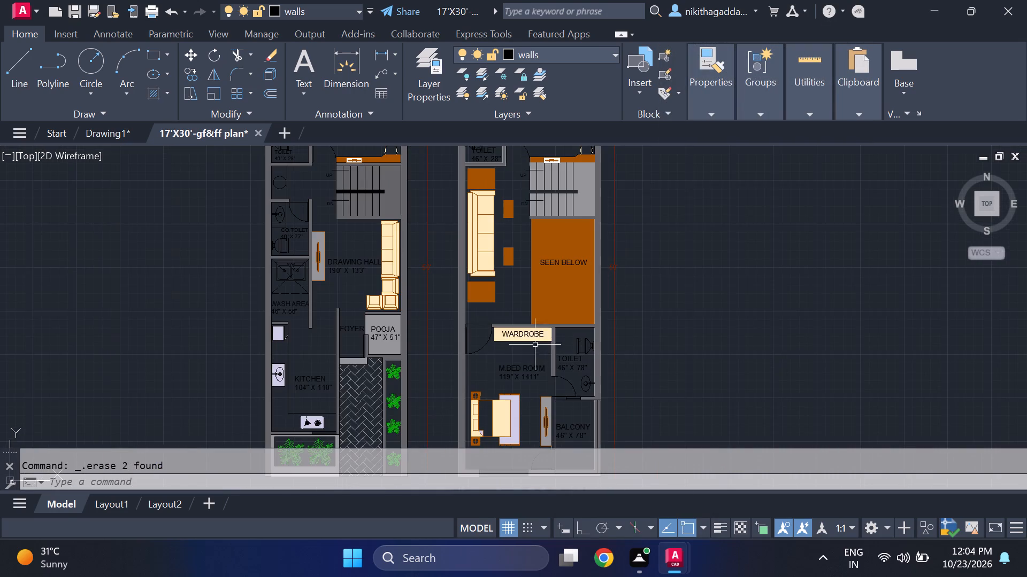
middle_drag(504, 344, 606, 319)
scroll(619, 314, down, 2)
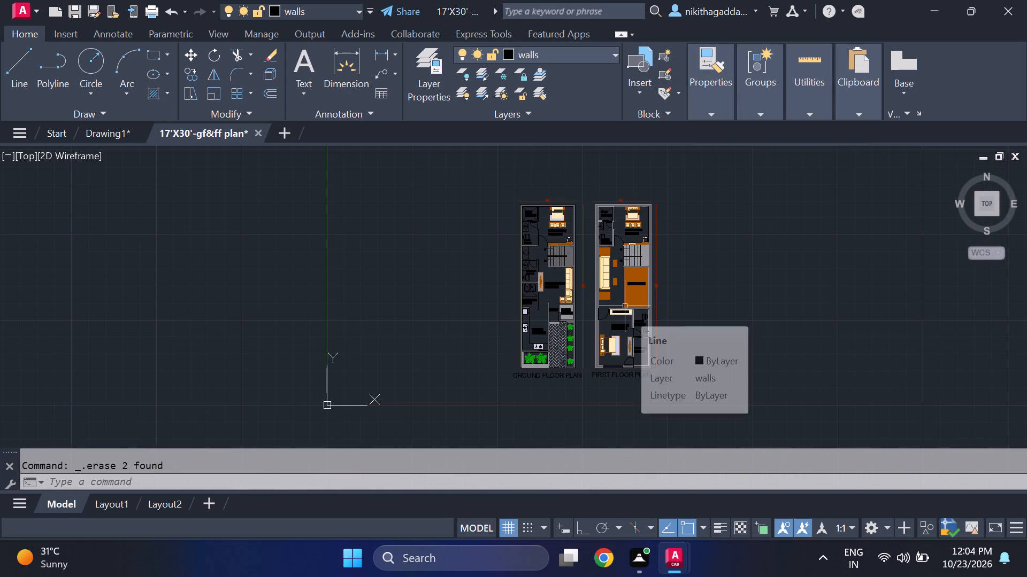
scroll(625, 305, up, 2)
scroll(625, 304, down, 2)
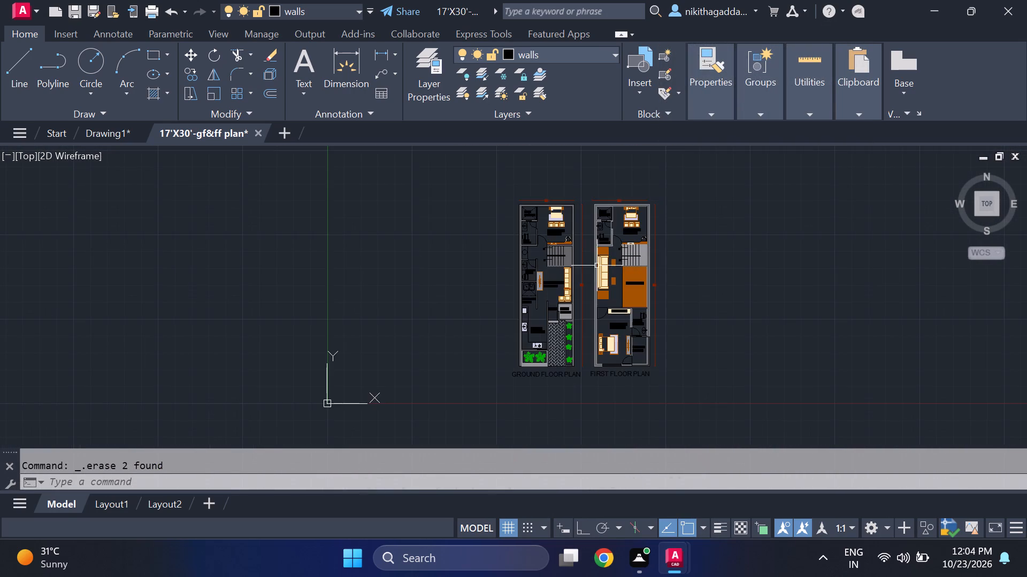
scroll(597, 265, up, 1)
middle_drag(601, 267, 602, 299)
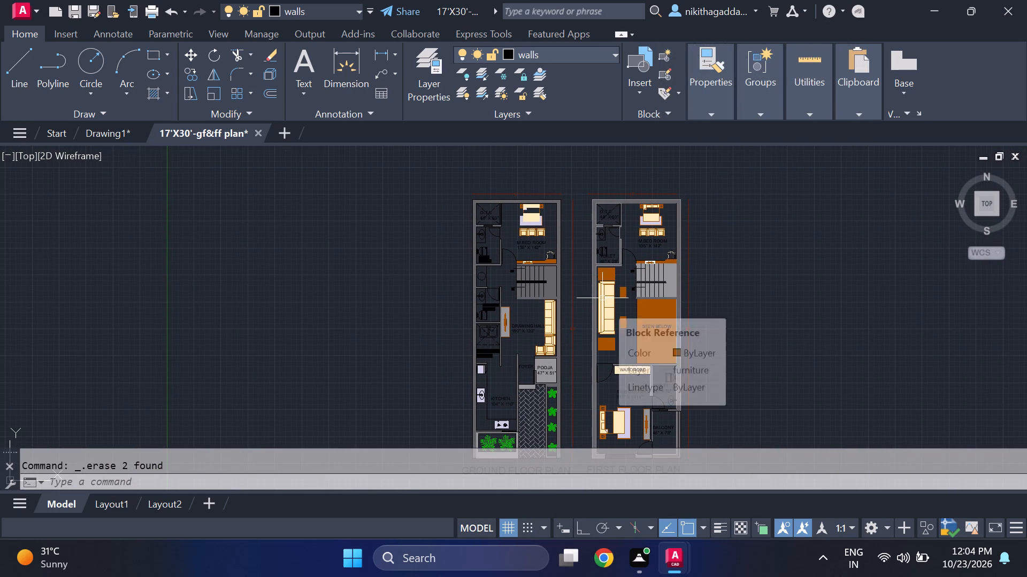
middle_drag(601, 298, 560, 307)
scroll(501, 191, up, 3)
scroll(497, 185, down, 4)
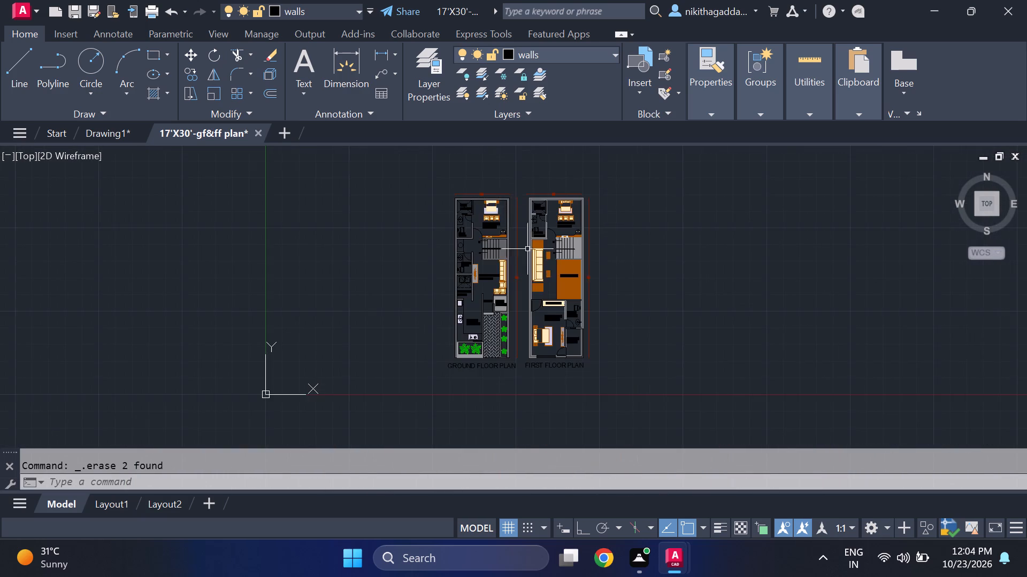
scroll(549, 301, up, 3)
middle_drag(546, 301, 524, 260)
scroll(524, 261, down, 2)
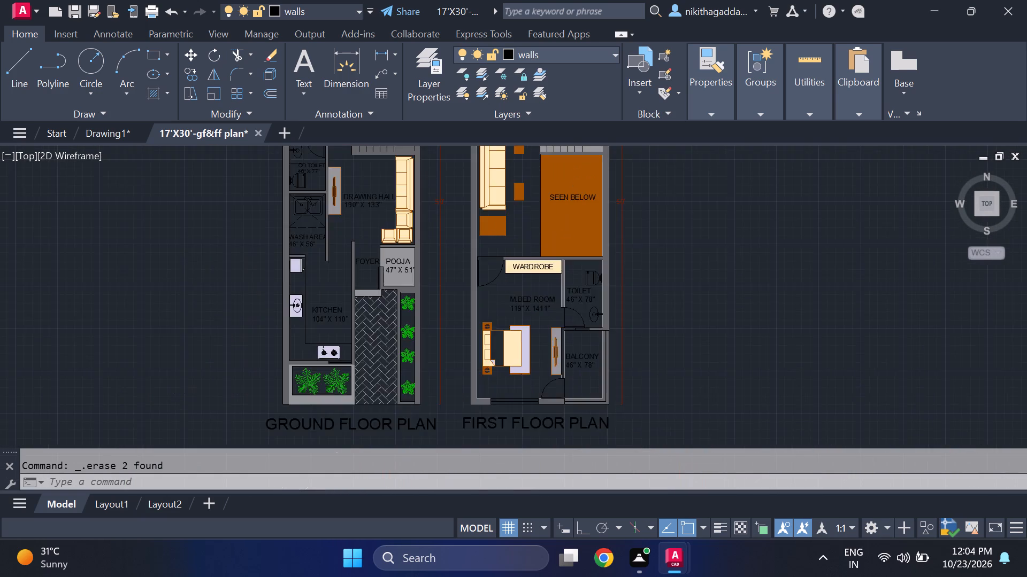
scroll(473, 239, up, 1)
middle_drag(498, 254, 504, 276)
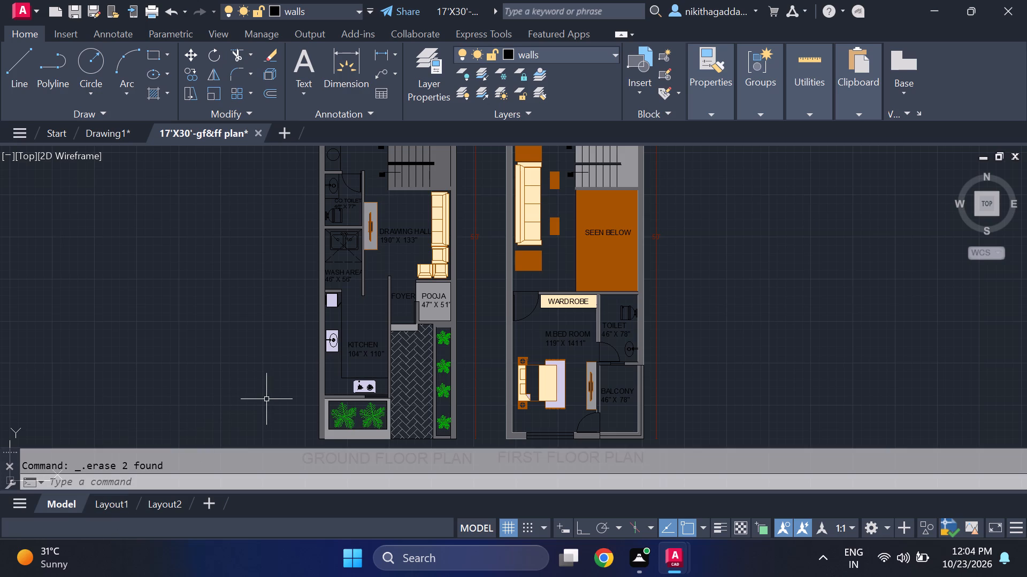
Fill the L-shaped kitchen counter around its fixtures with a solid hatch in colour 254,234,185.
text(HATCH)
key(Return)
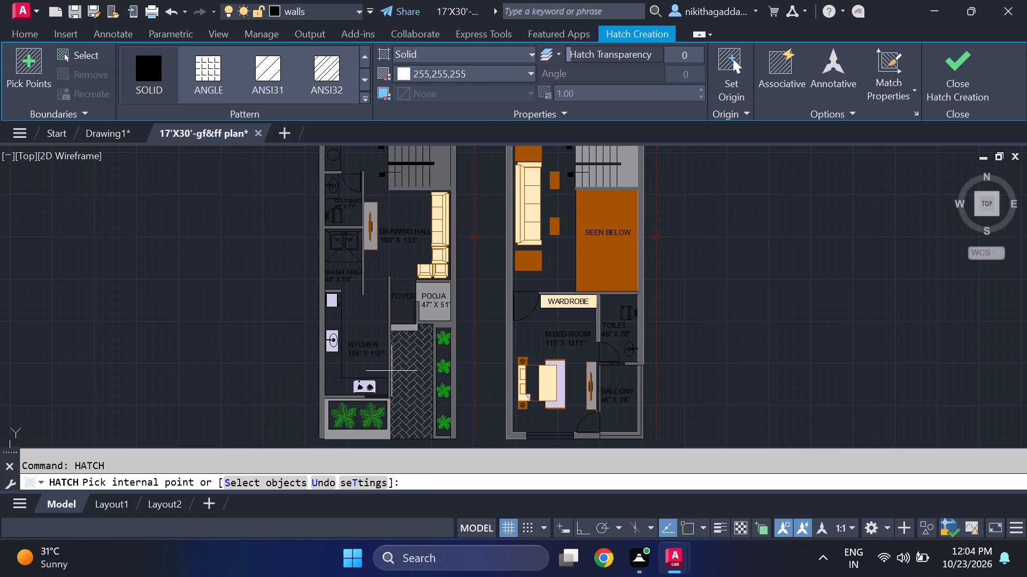
scroll(404, 413, up, 2)
scroll(337, 352, up, 2)
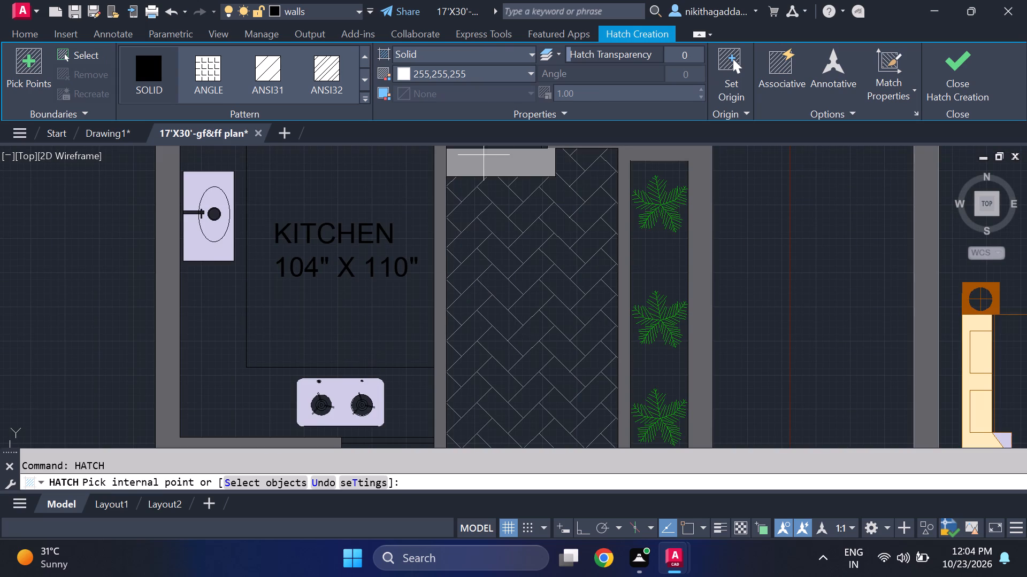
click(496, 72)
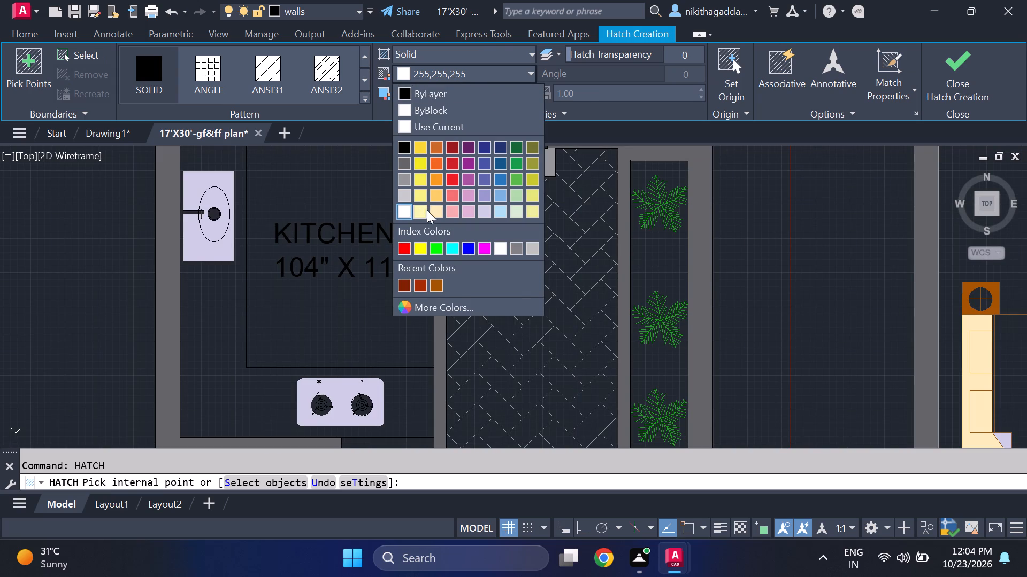
click(431, 212)
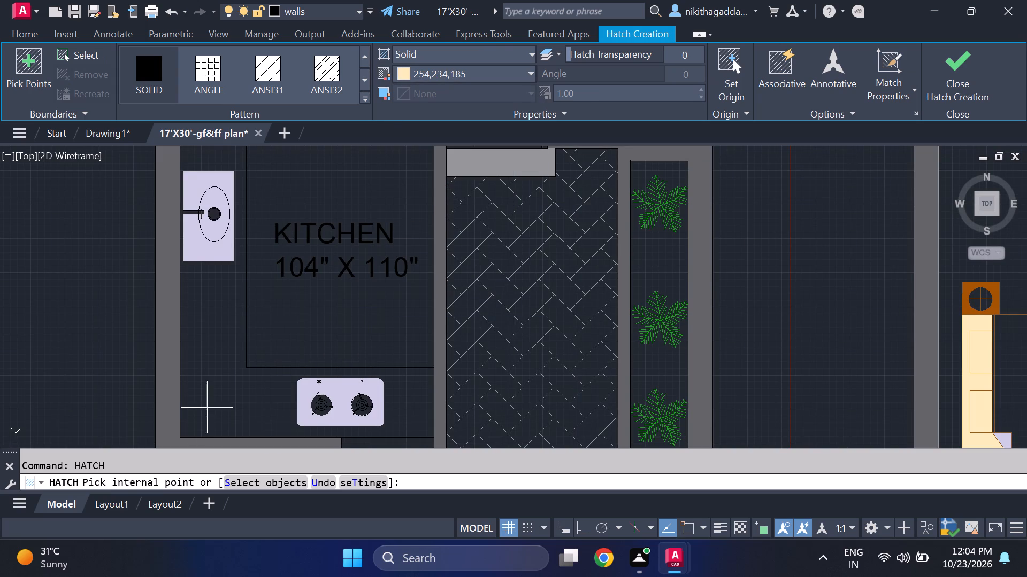
click(208, 407)
Fill the sections of the wash-area counter around the double sink with the same solid 254,234,185 hatch.
scroll(239, 326, down, 3)
middle_drag(272, 263, 295, 290)
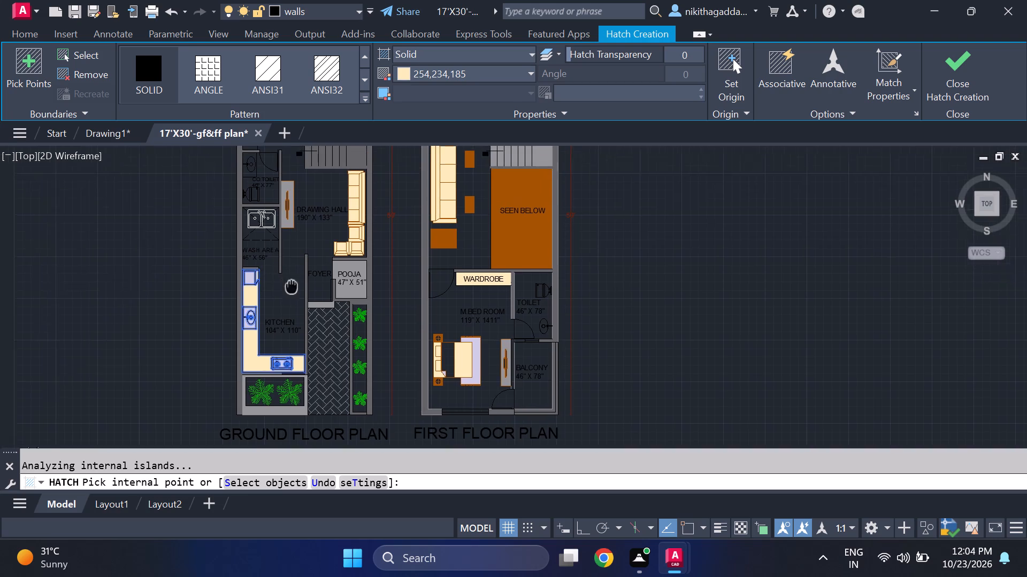
middle_drag(295, 290, 324, 345)
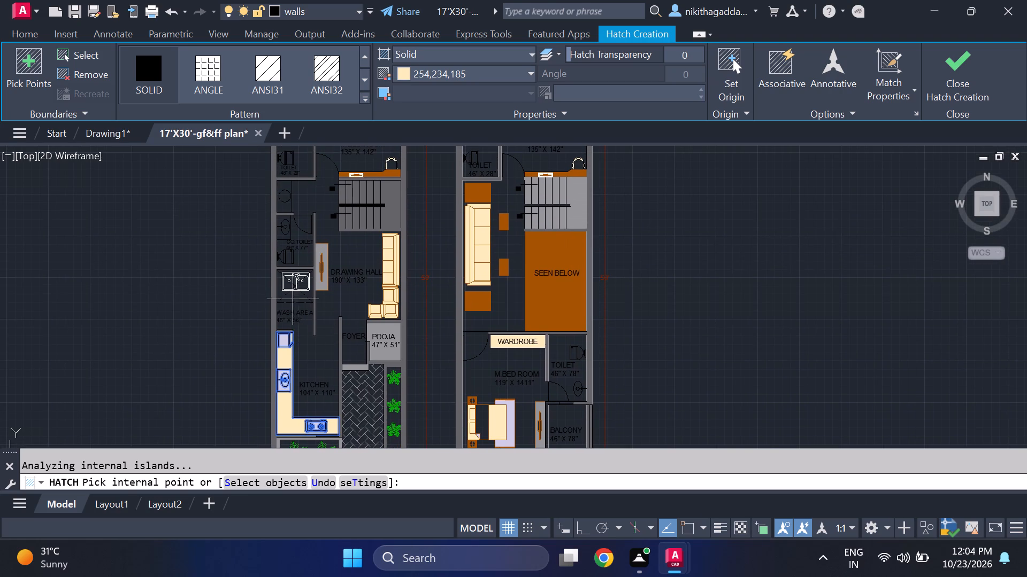
scroll(292, 297, up, 2)
click(293, 297)
click(254, 286)
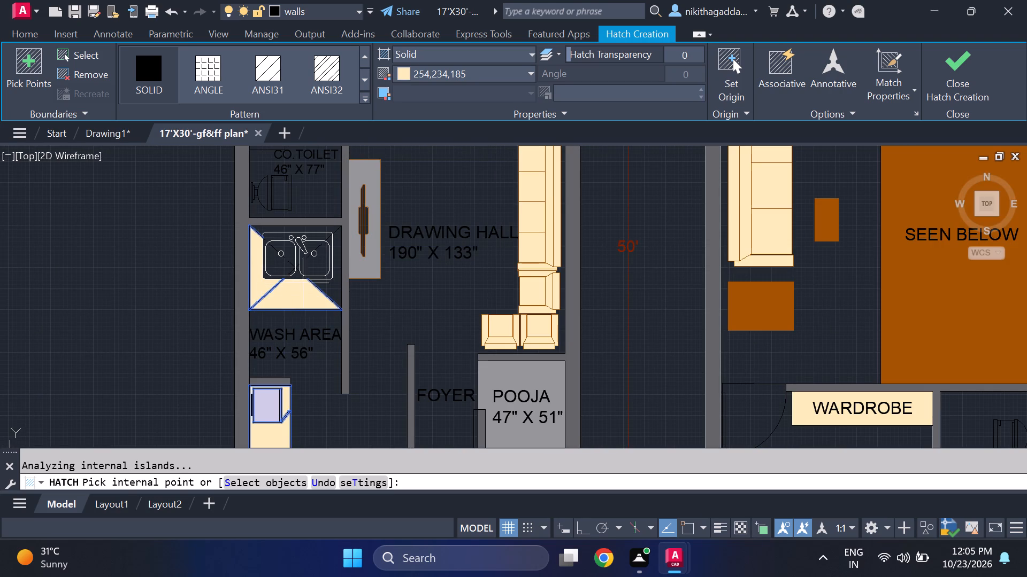
click(335, 290)
click(298, 228)
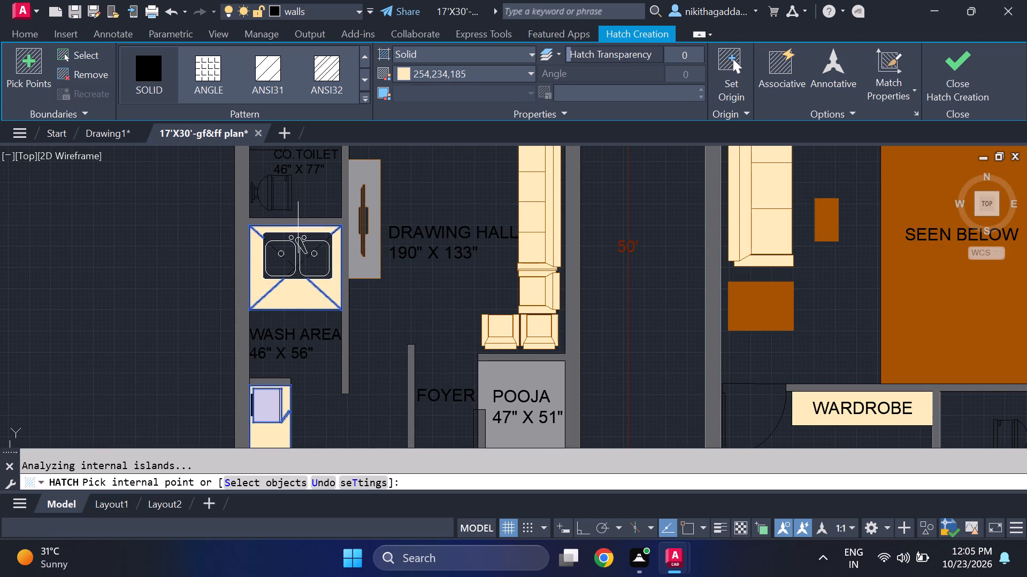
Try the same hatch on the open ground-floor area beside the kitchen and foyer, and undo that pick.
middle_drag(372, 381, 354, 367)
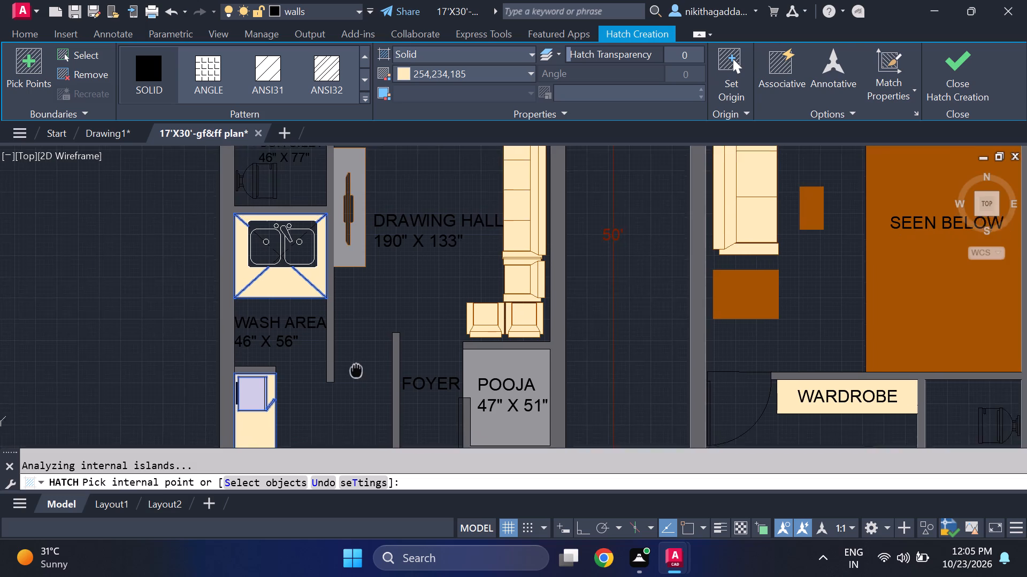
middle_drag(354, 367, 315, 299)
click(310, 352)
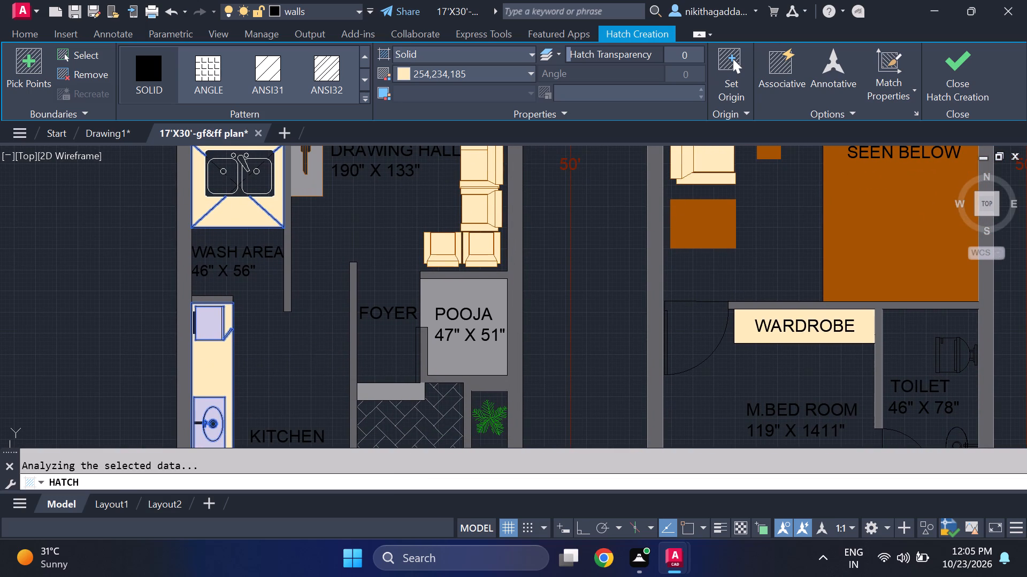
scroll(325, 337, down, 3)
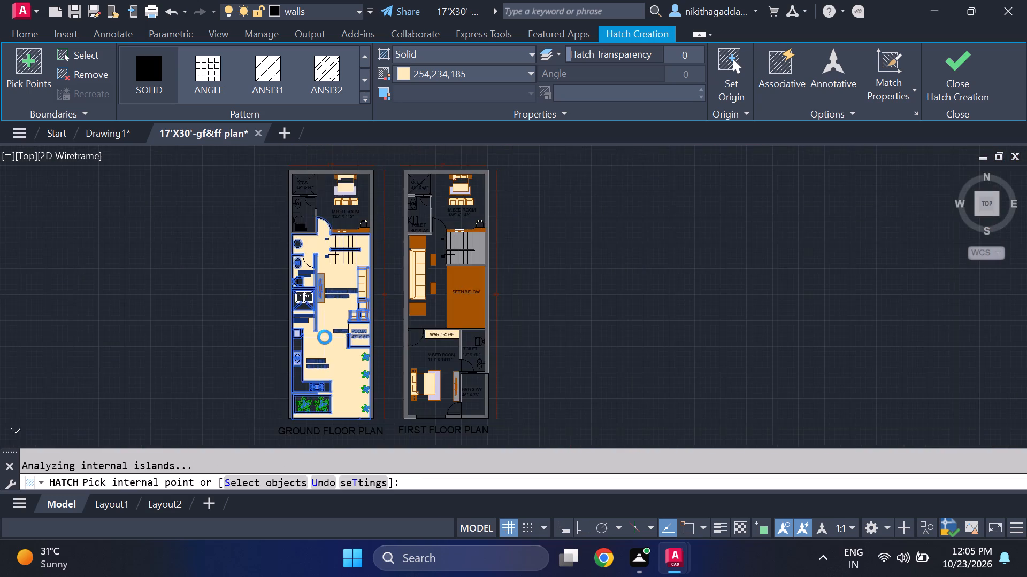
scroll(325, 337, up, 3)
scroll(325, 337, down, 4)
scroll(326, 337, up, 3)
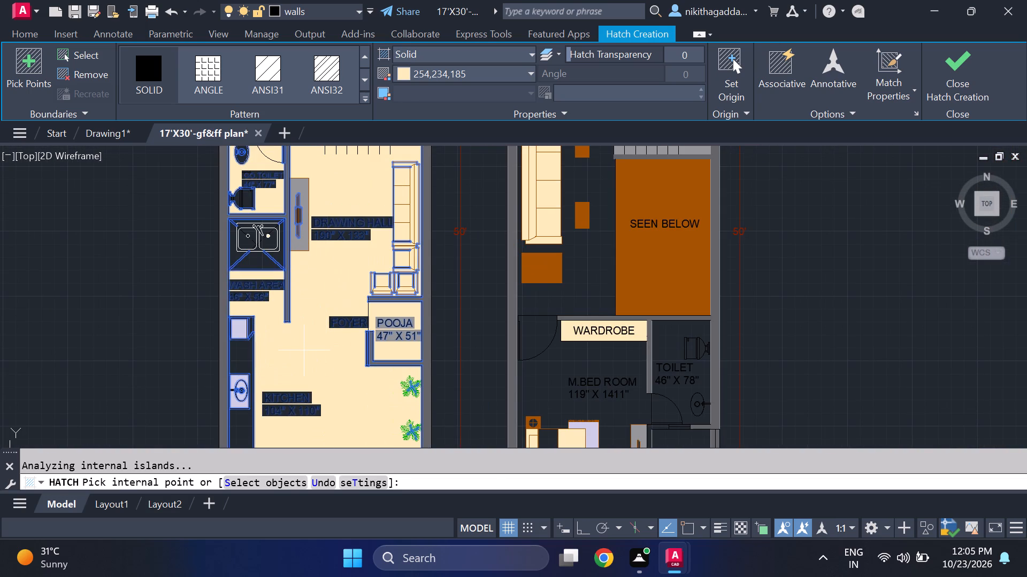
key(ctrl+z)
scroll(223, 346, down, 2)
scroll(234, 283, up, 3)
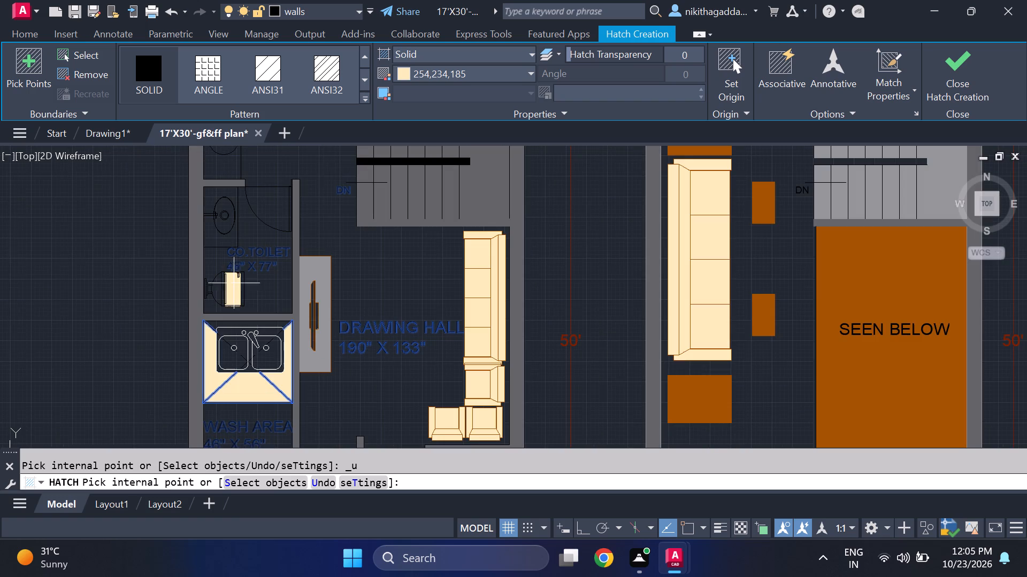
Pick the counter strip behind the wash-area double sink for the same hatch and finish hatching.
click(236, 324)
scroll(309, 329, down, 3)
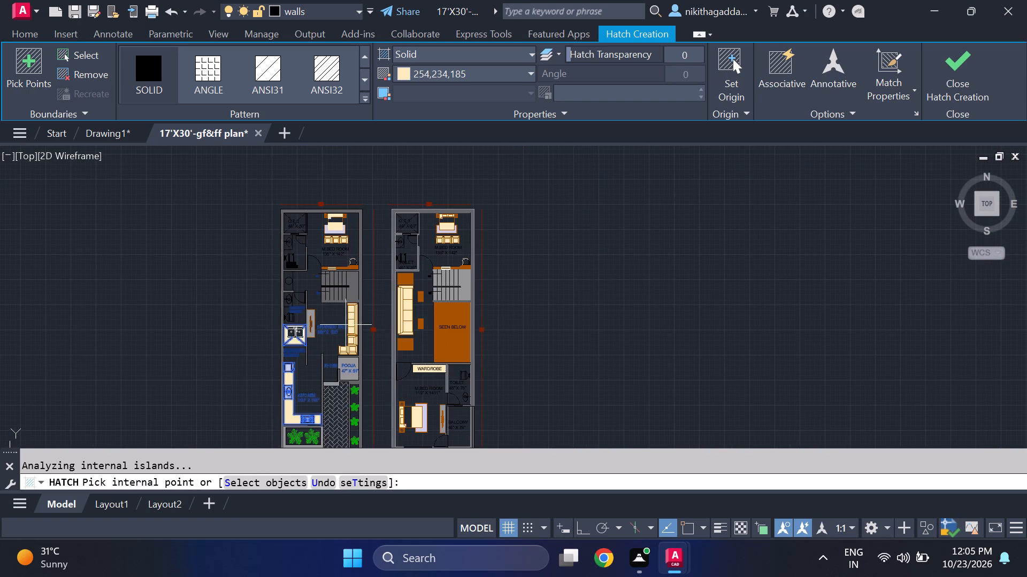
middle_drag(315, 308, 349, 389)
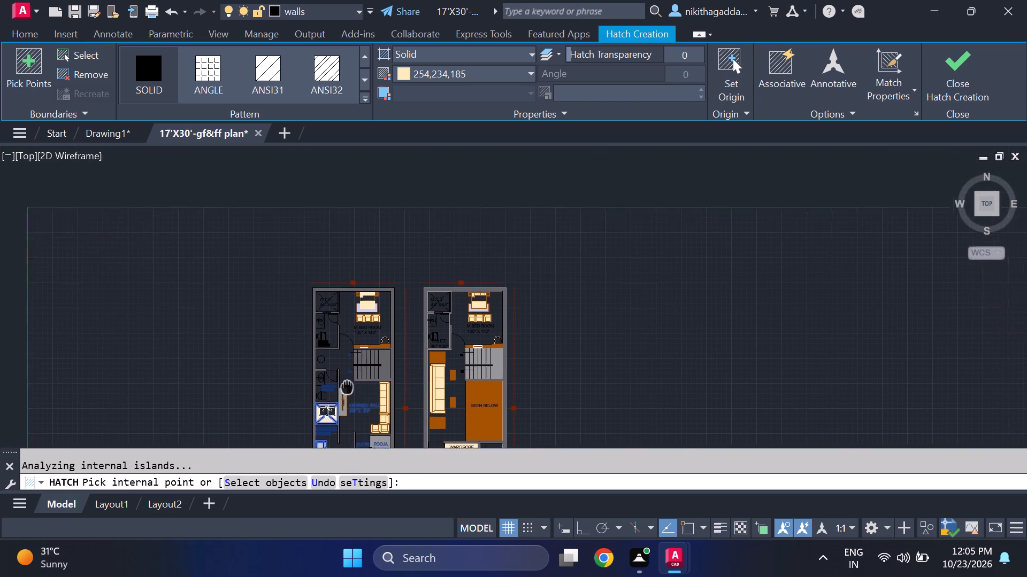
middle_drag(349, 389, 355, 404)
scroll(346, 384, up, 2)
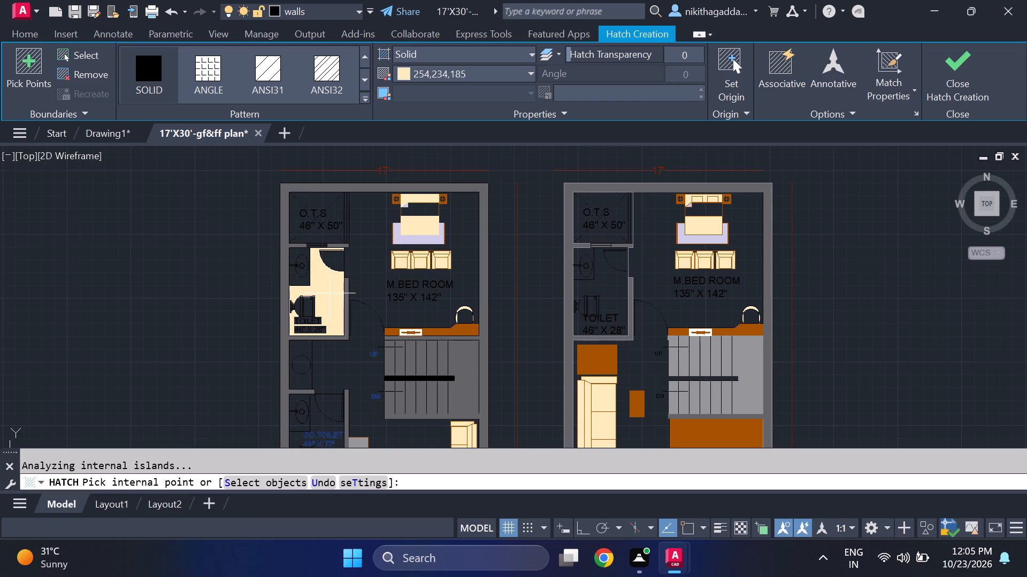
scroll(332, 293, down, 2)
middle_drag(365, 406, 311, 323)
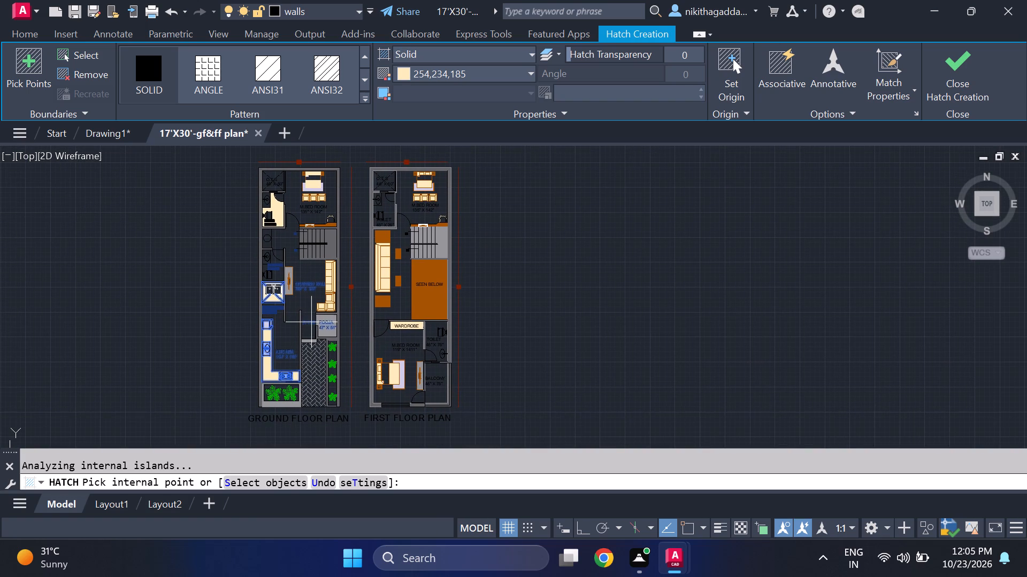
middle_drag(549, 337, 549, 384)
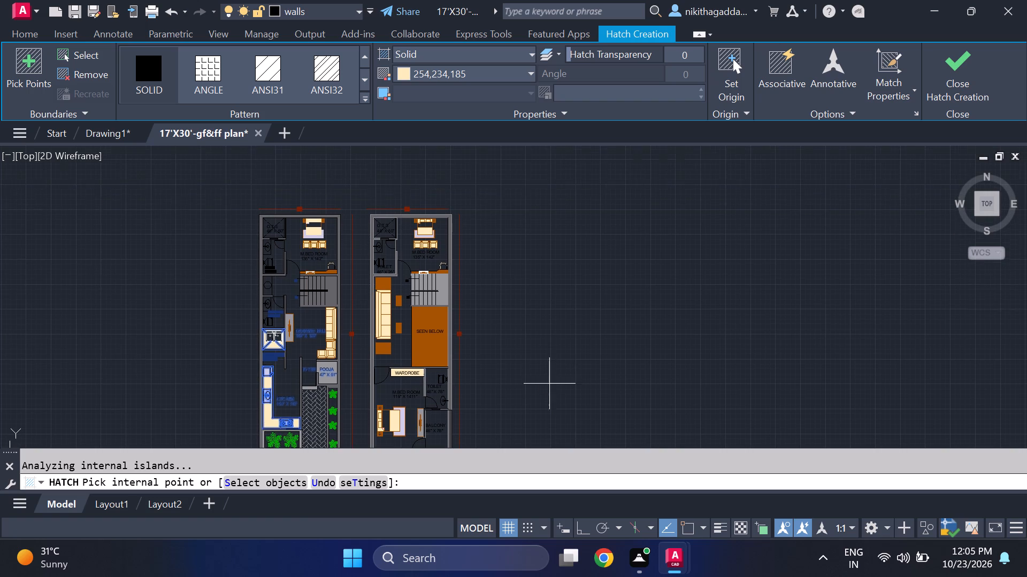
scroll(443, 256, up, 2)
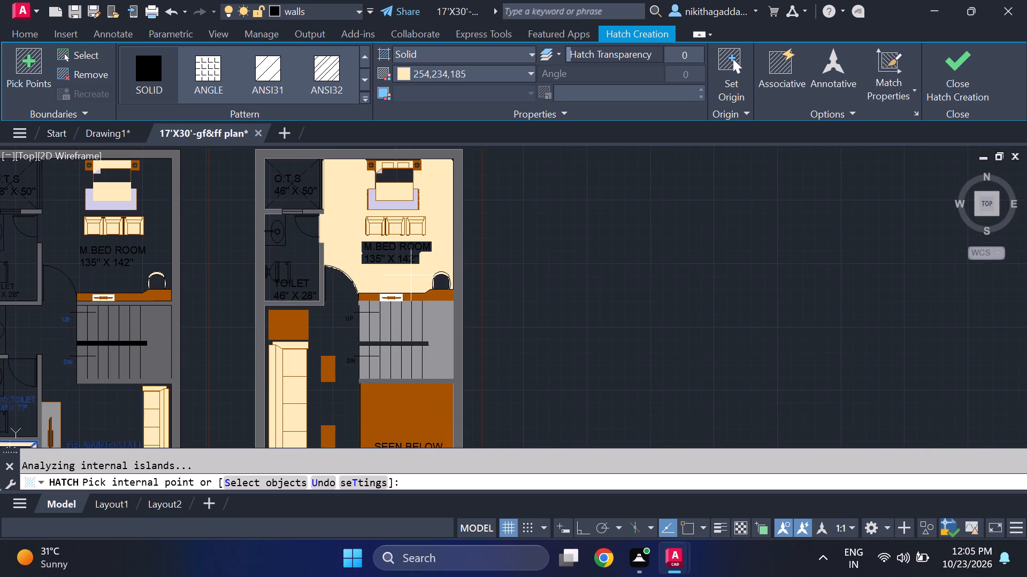
click(932, 86)
Review both floor plans, examining the filled counters against the other furniture and fixtures.
scroll(395, 337, down, 2)
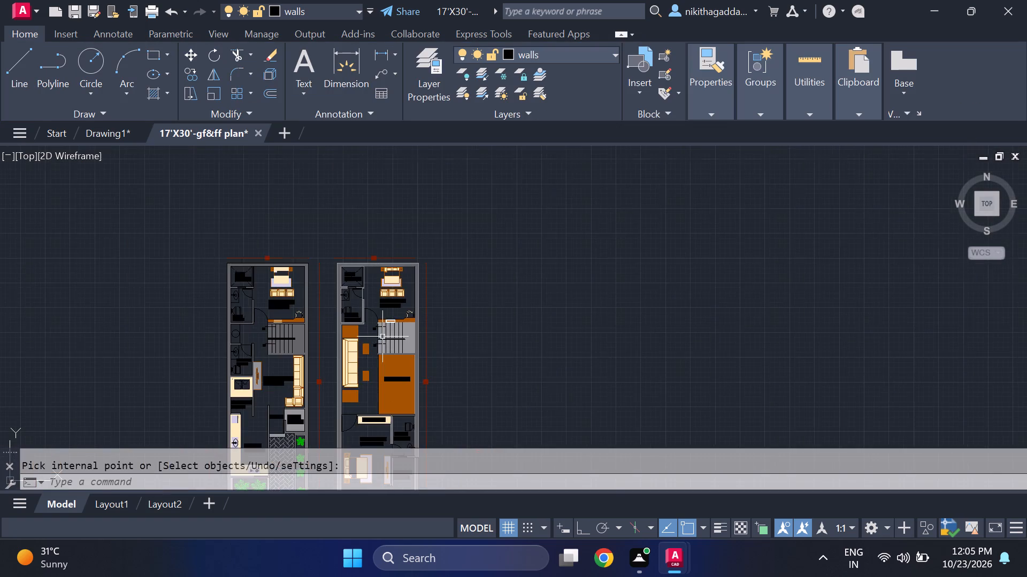
scroll(345, 355, up, 2)
middle_drag(365, 373, 392, 358)
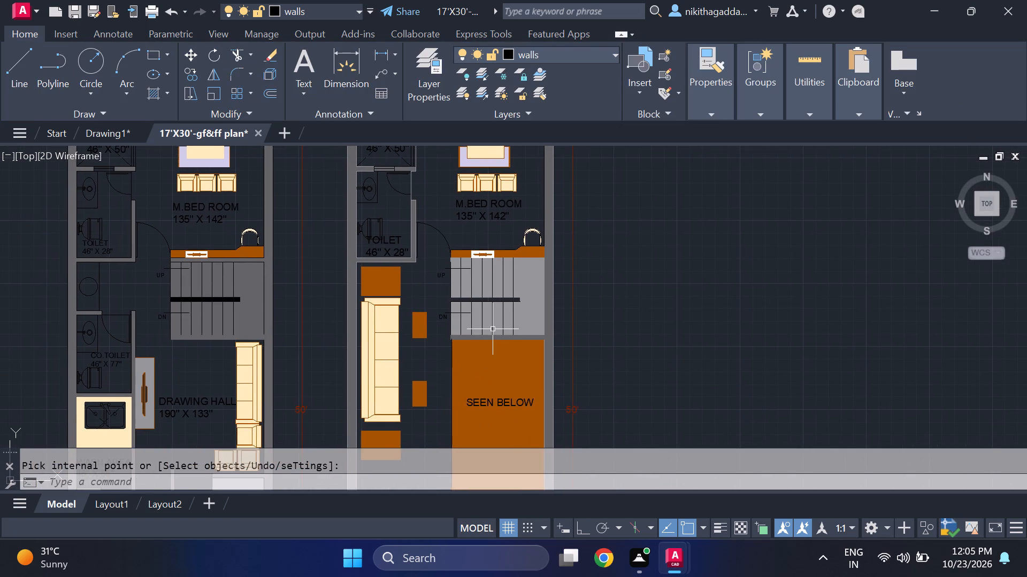
scroll(493, 329, up, 1)
scroll(458, 336, down, 2)
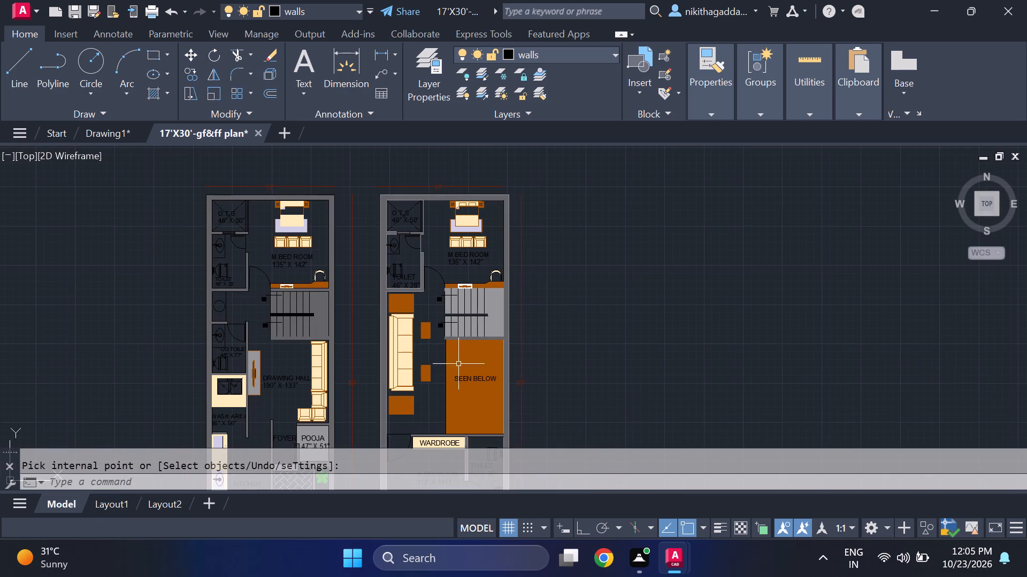
middle_drag(465, 368, 533, 329)
scroll(533, 329, up, 1)
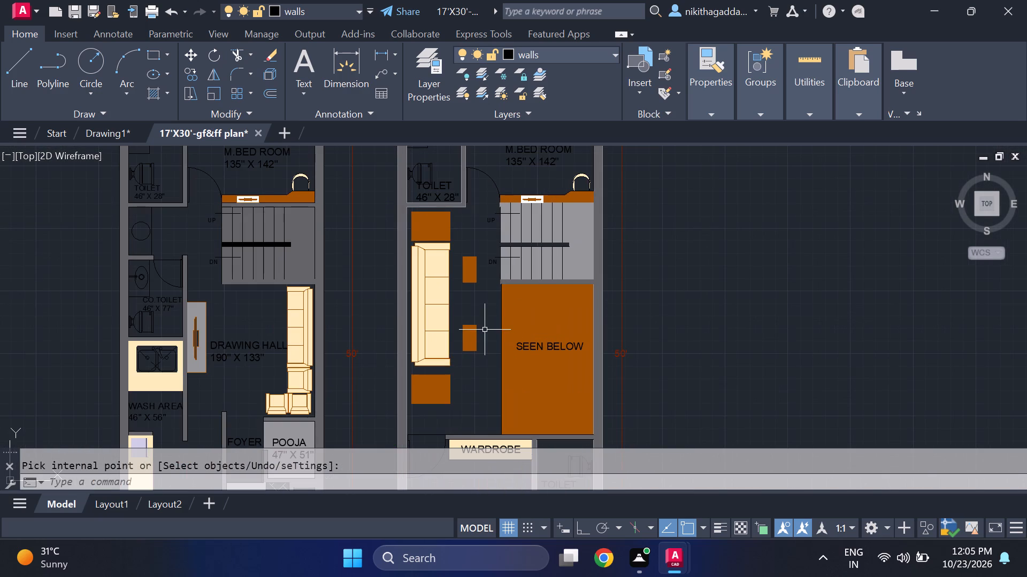
scroll(314, 358, up, 1)
middle_drag(314, 358, 496, 271)
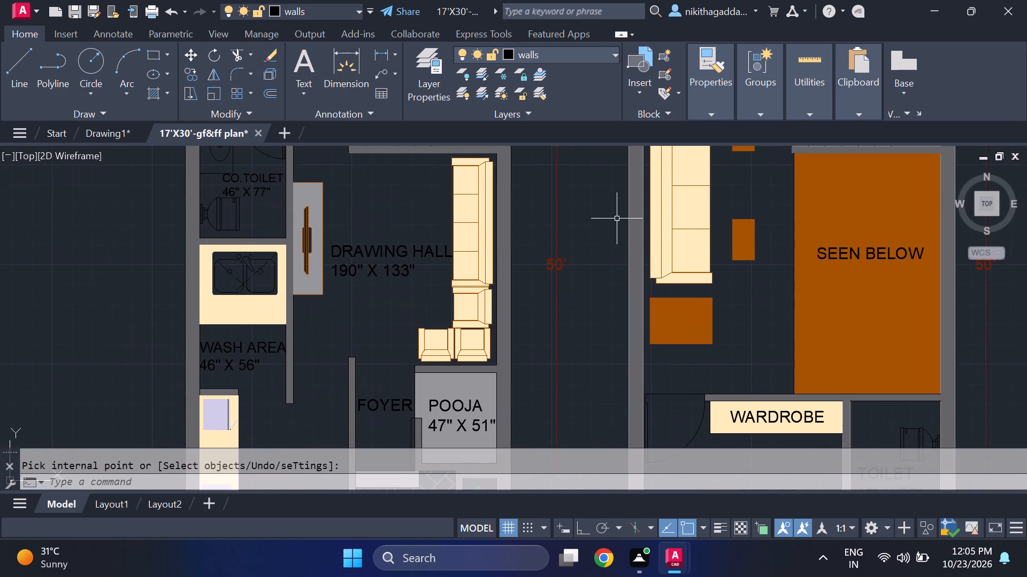
middle_drag(343, 338, 374, 277)
scroll(376, 267, down, 2)
scroll(380, 347, up, 1)
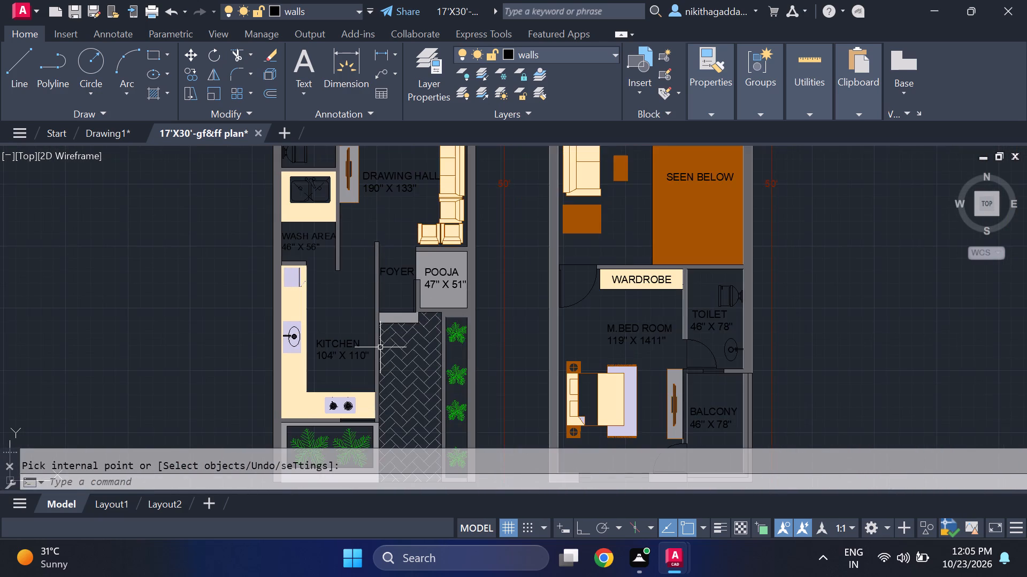
Delete the lavender solid hatch from the inner panel of the kitchen stove.
scroll(364, 383, up, 2)
middle_drag(365, 417, 436, 333)
scroll(354, 375, up, 2)
click(401, 287)
key(Delete)
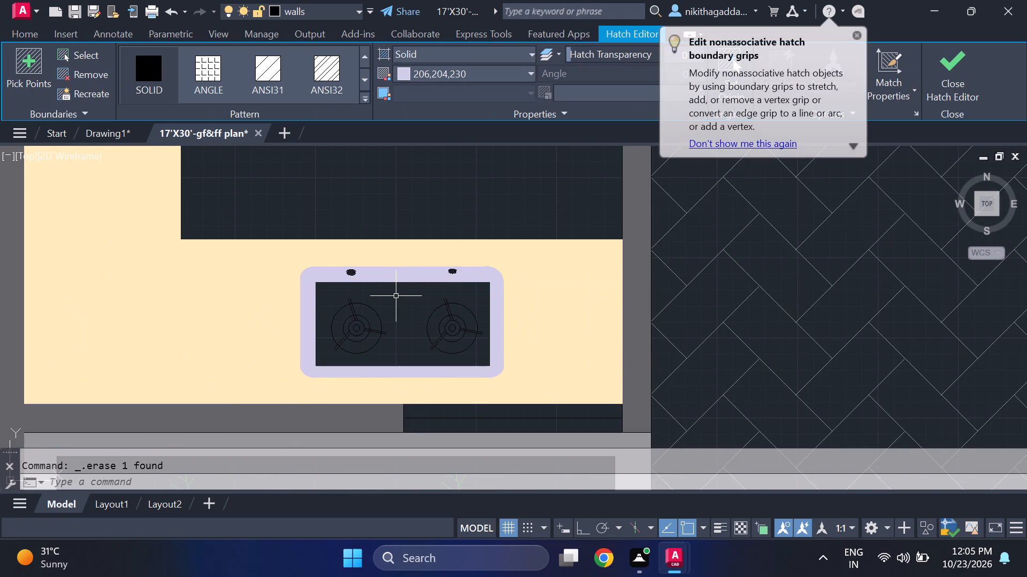
Delete the lavender solid hatch from the outer rim of the kitchen stove.
scroll(355, 309, up, 1)
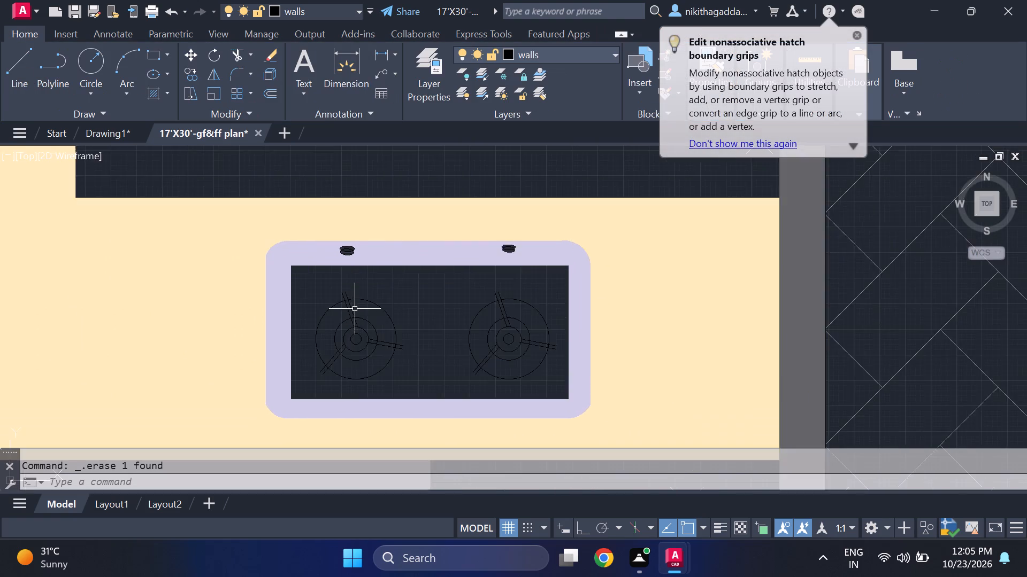
scroll(355, 309, up, 1)
scroll(390, 316, down, 3)
scroll(394, 313, up, 3)
scroll(400, 317, down, 3)
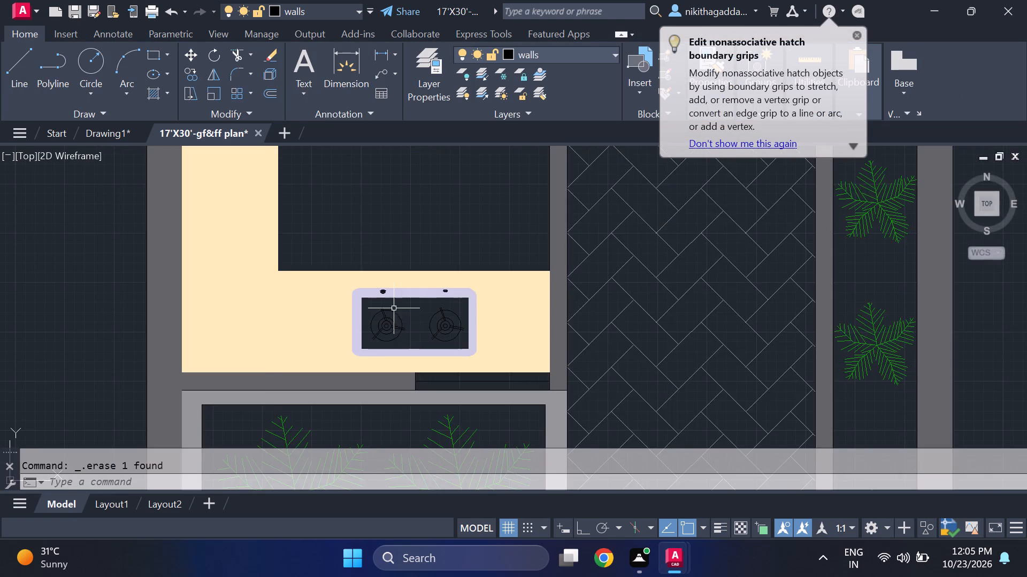
scroll(402, 311, down, 1)
scroll(470, 344, down, 3)
scroll(463, 318, up, 1)
scroll(456, 361, up, 4)
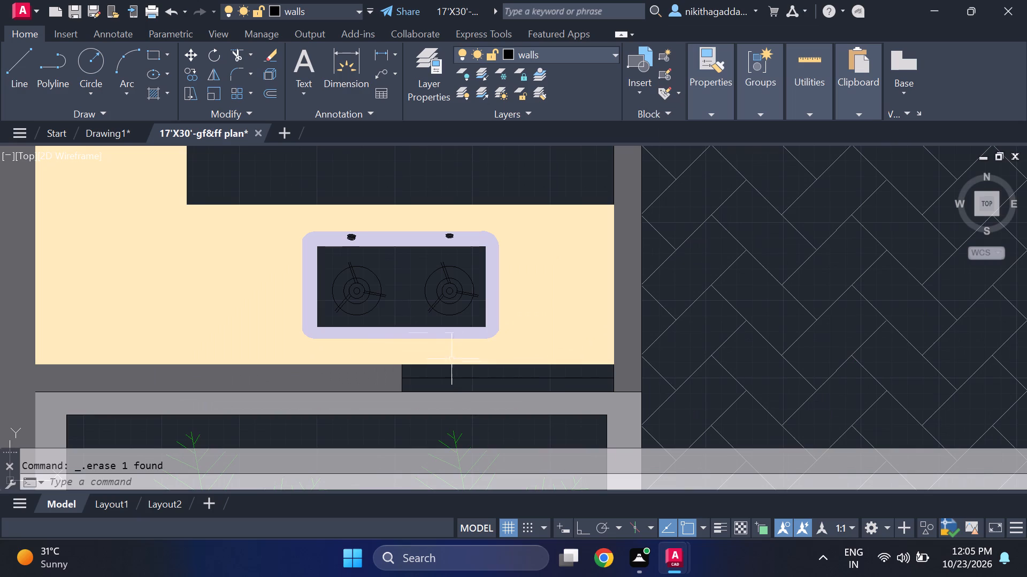
click(391, 237)
key(Delete)
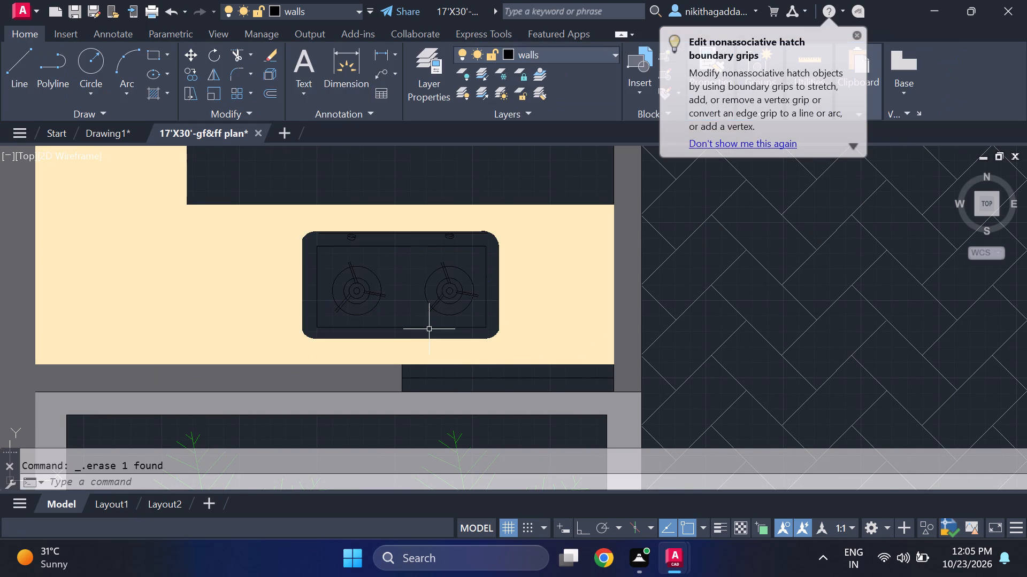
Review the kitchen fixtures and both floor plans for areas that still need a fill.
scroll(460, 326, down, 5)
scroll(486, 307, up, 1)
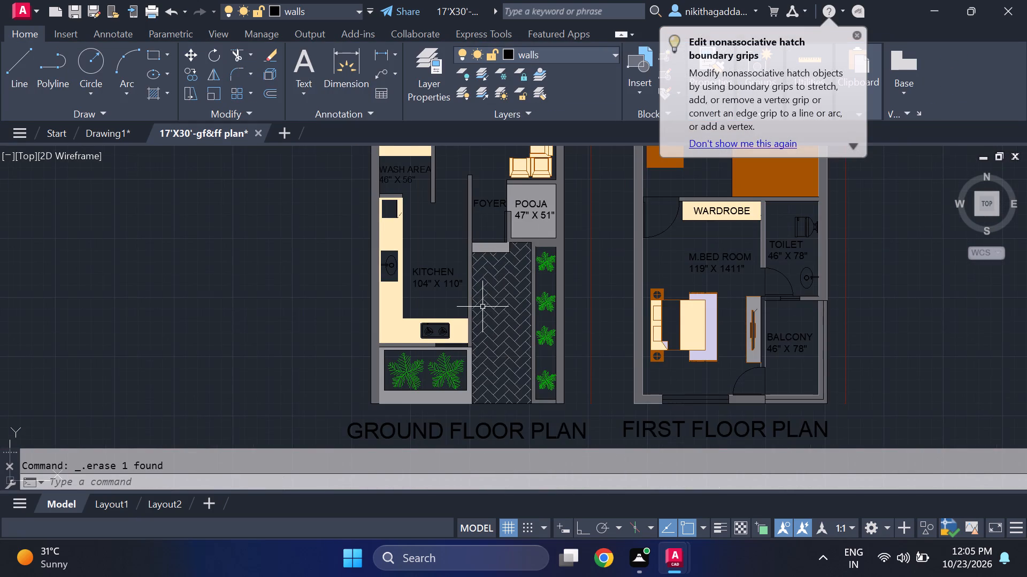
middle_drag(482, 307, 501, 377)
scroll(429, 361, up, 2)
scroll(430, 363, down, 5)
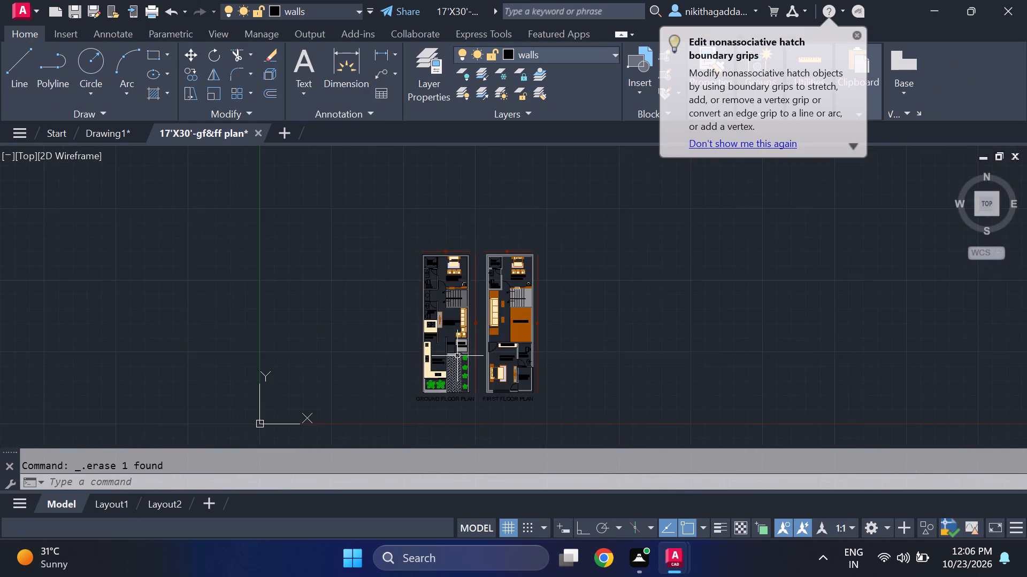
scroll(478, 336, up, 3)
middle_drag(476, 352, 462, 328)
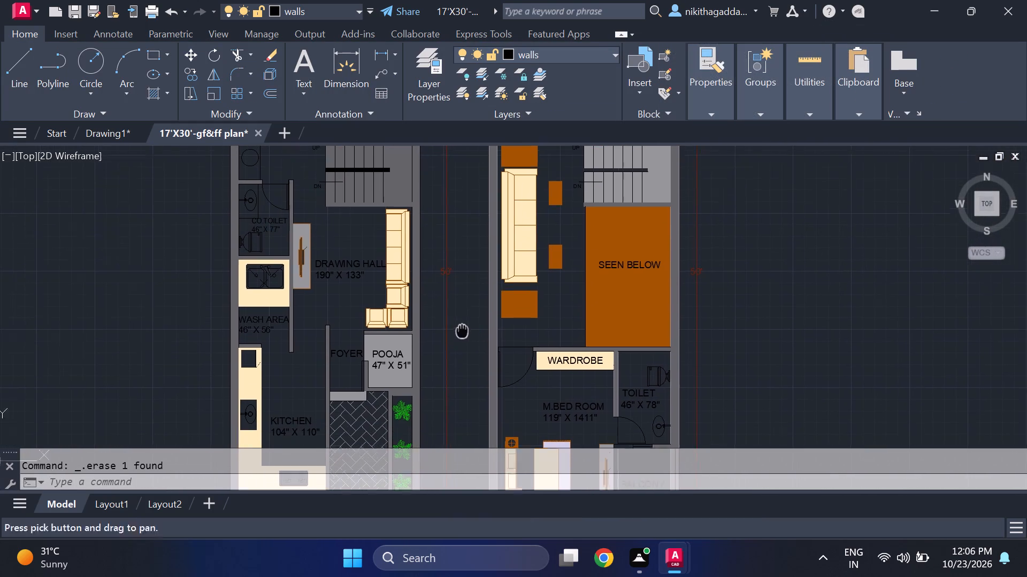
scroll(418, 323, down, 2)
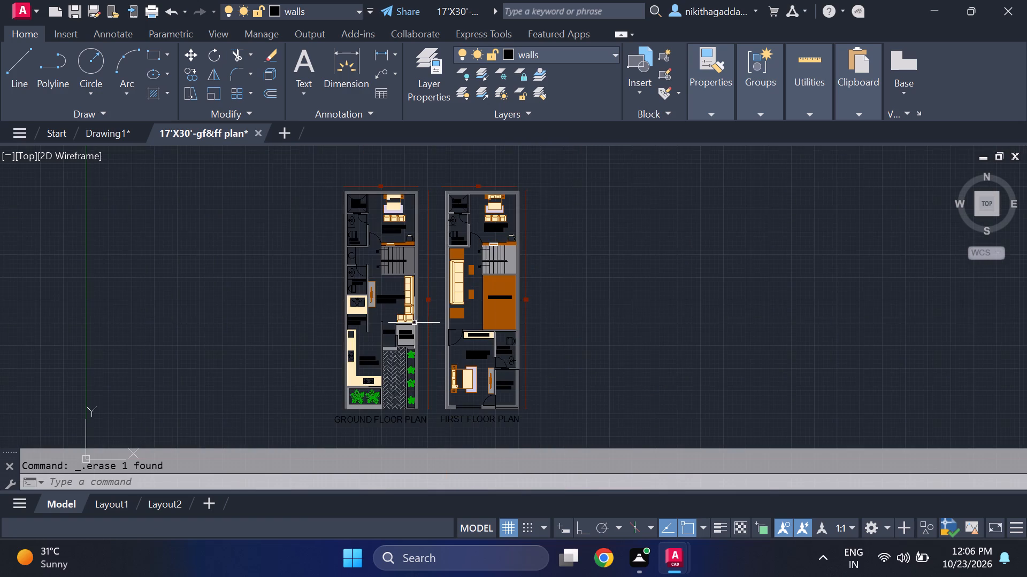
Fill the refrigerator body, front strip and open door at the kitchen counter's north end with solid hatch colour 147,149,152.
scroll(378, 338, up, 3)
text(HATCH)
key(Return)
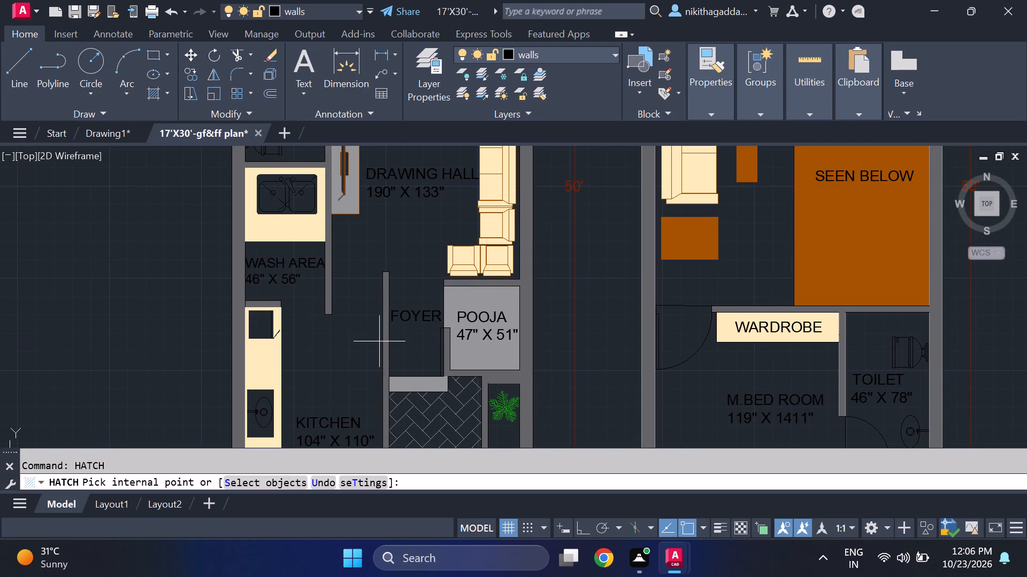
click(520, 76)
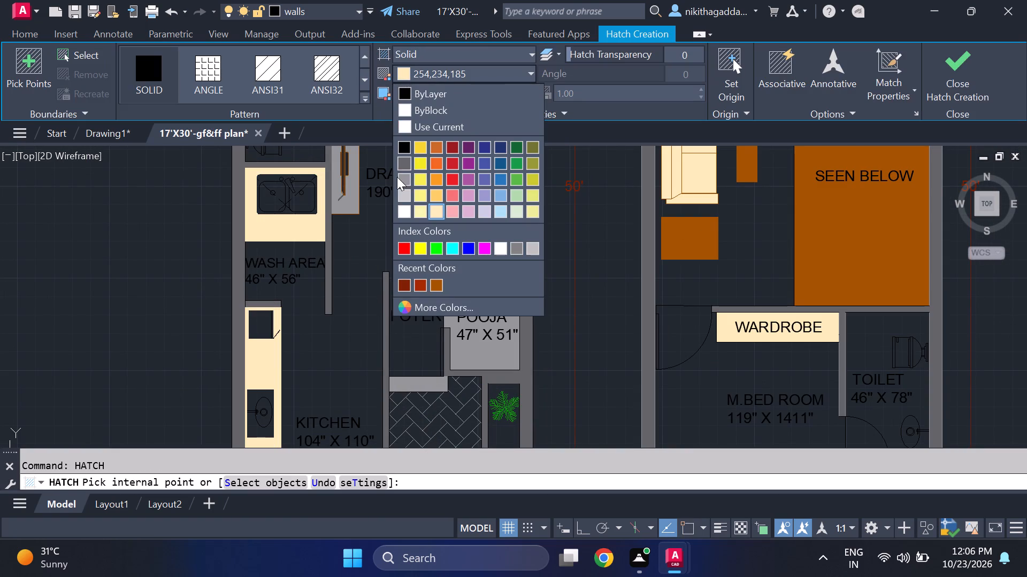
click(404, 171)
scroll(238, 346, up, 2)
click(309, 293)
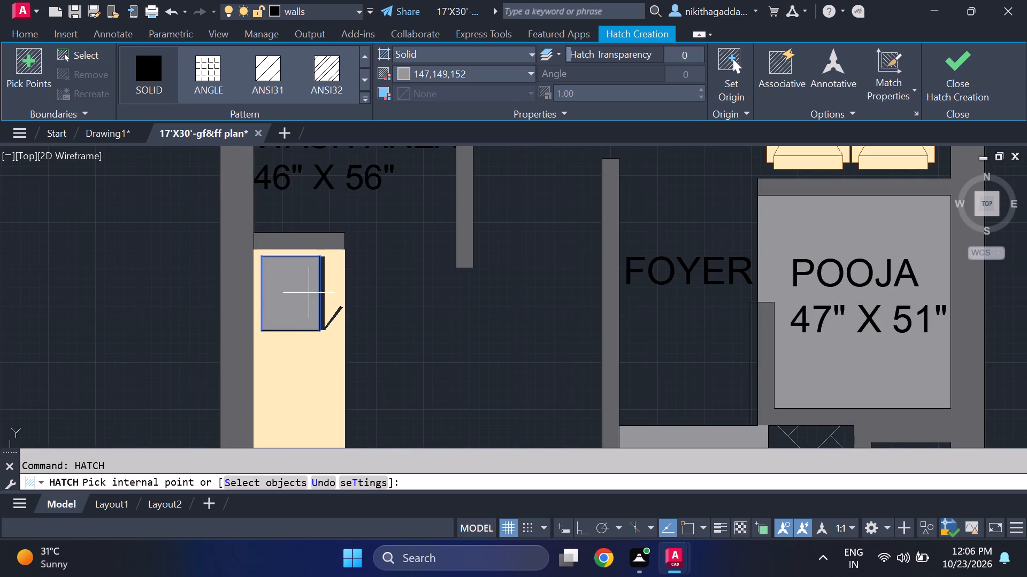
scroll(315, 298, up, 3)
click(331, 298)
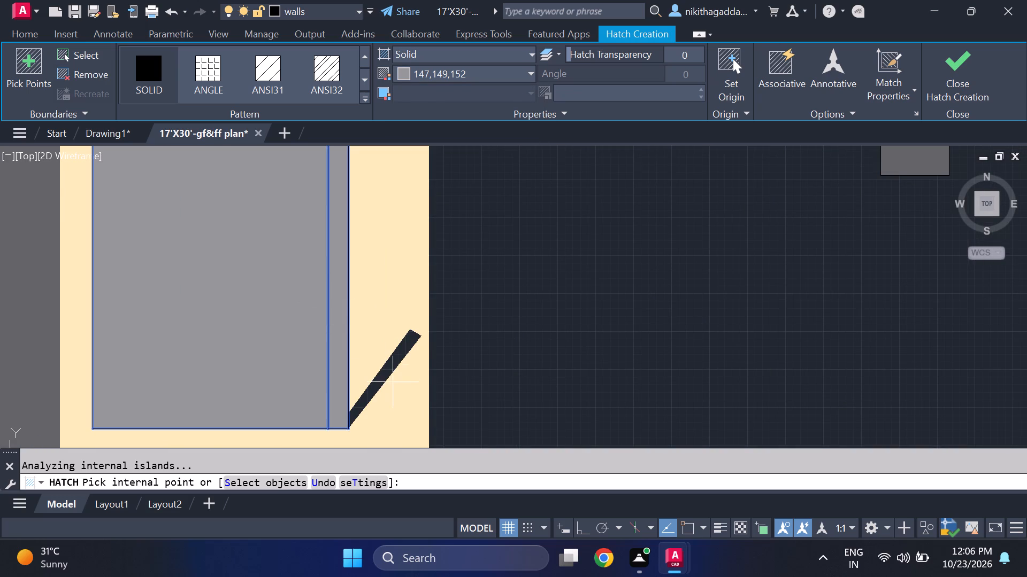
click(387, 375)
Add the solid 147,149,152 grey hatch to the kitchen sink's platform, oval basin and tap spout.
scroll(396, 303, down, 4)
middle_drag(433, 383, 476, 257)
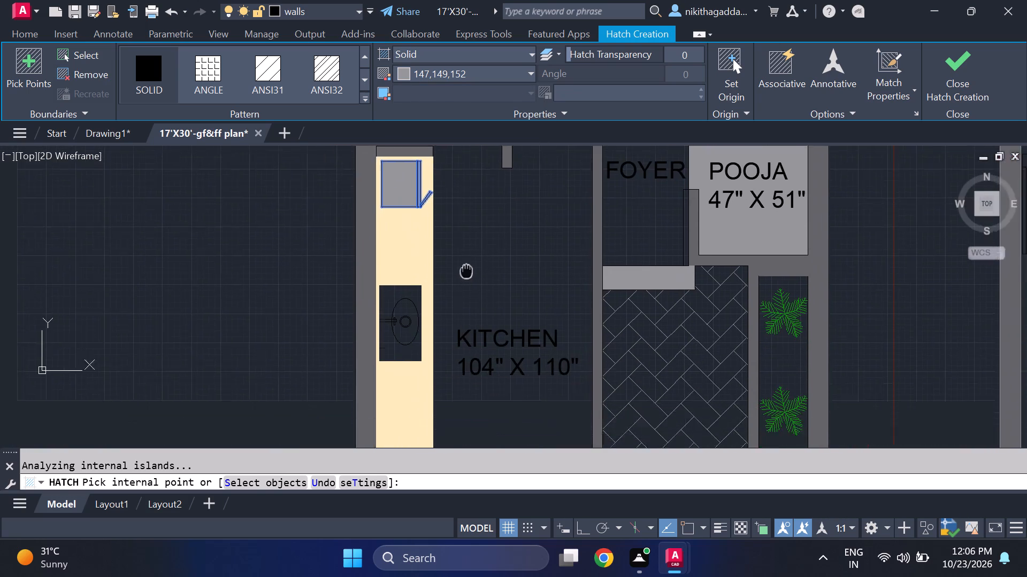
middle_drag(476, 257, 485, 240)
scroll(440, 305, up, 2)
click(363, 329)
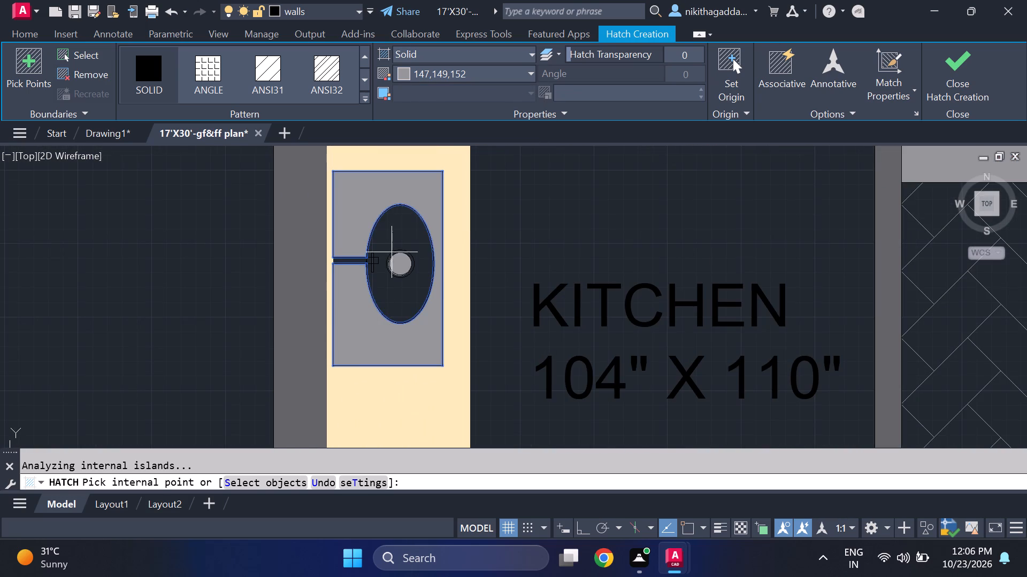
click(391, 245)
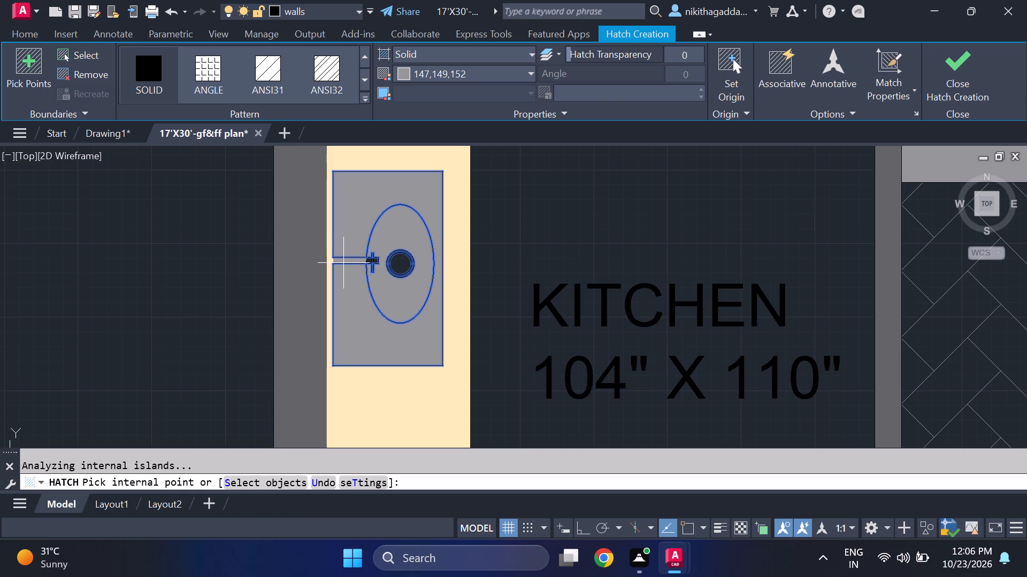
click(343, 263)
click(971, 79)
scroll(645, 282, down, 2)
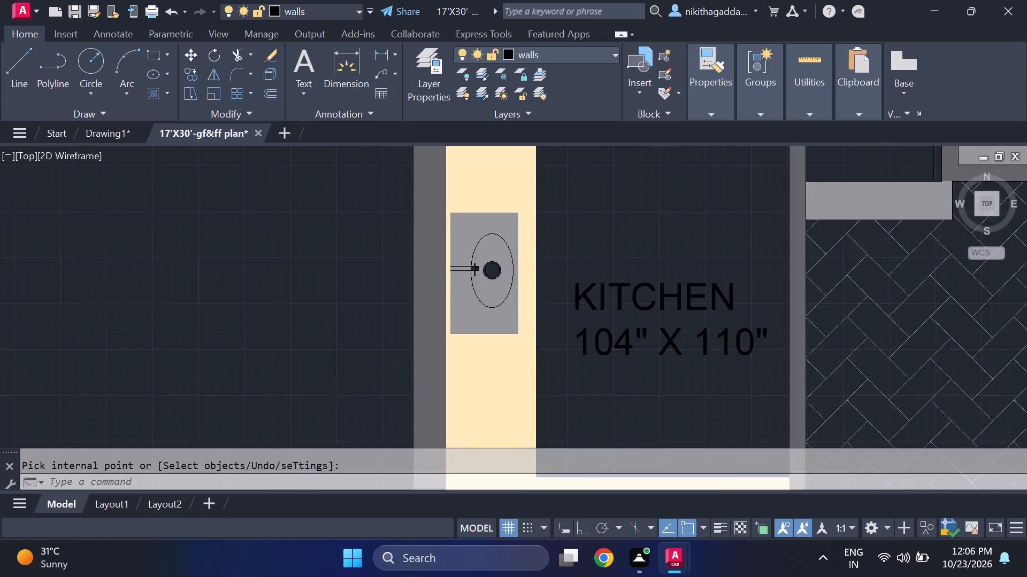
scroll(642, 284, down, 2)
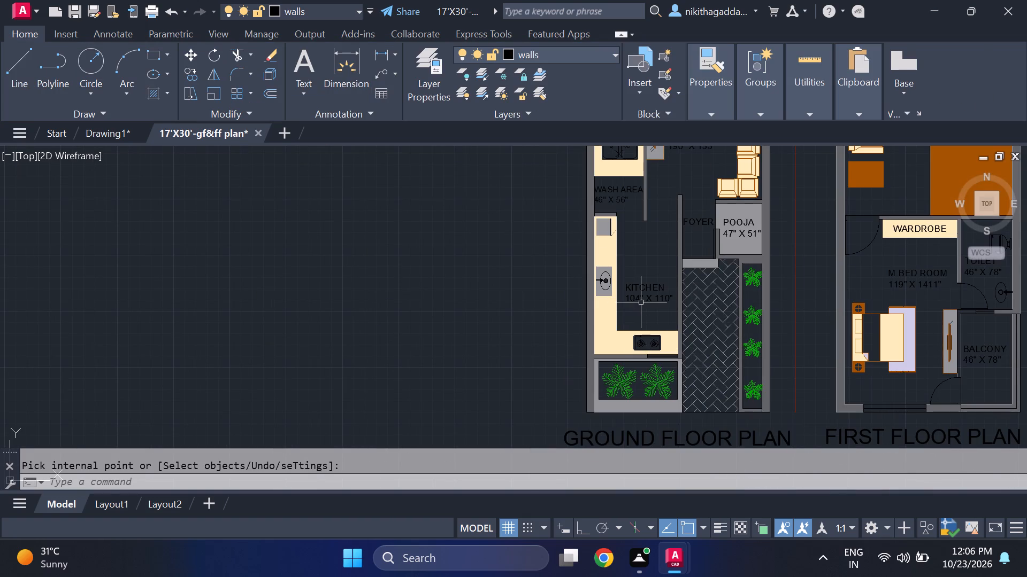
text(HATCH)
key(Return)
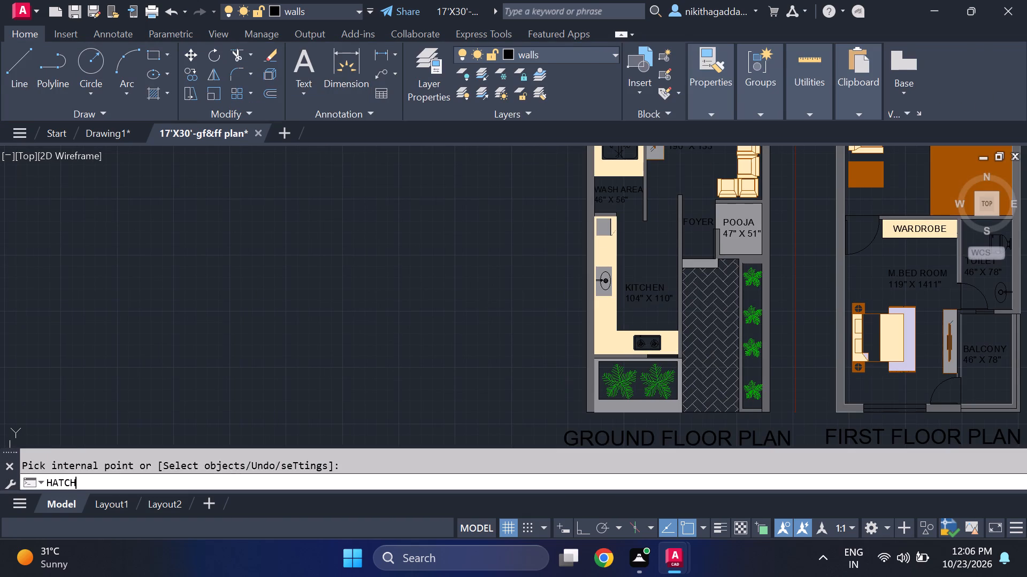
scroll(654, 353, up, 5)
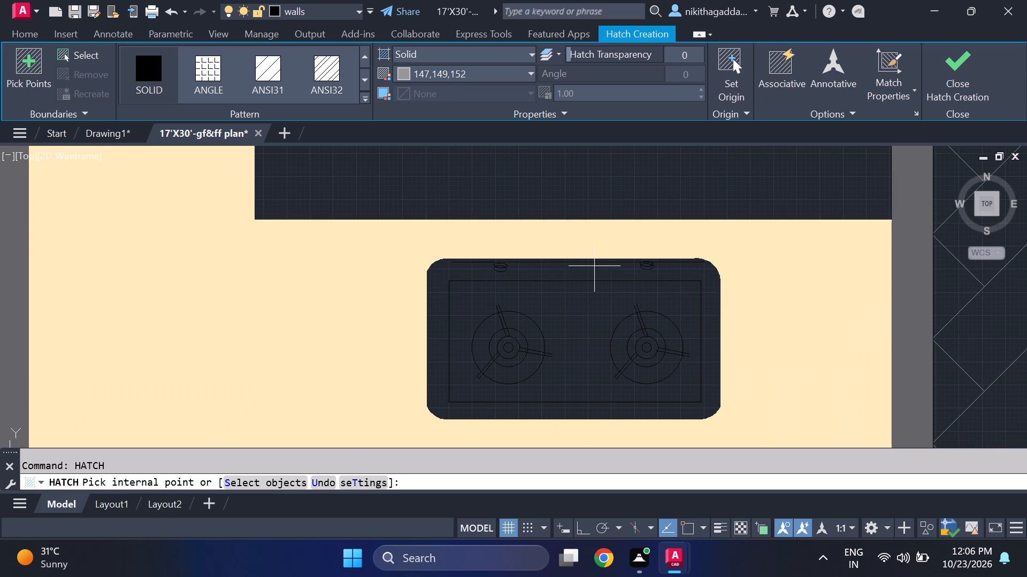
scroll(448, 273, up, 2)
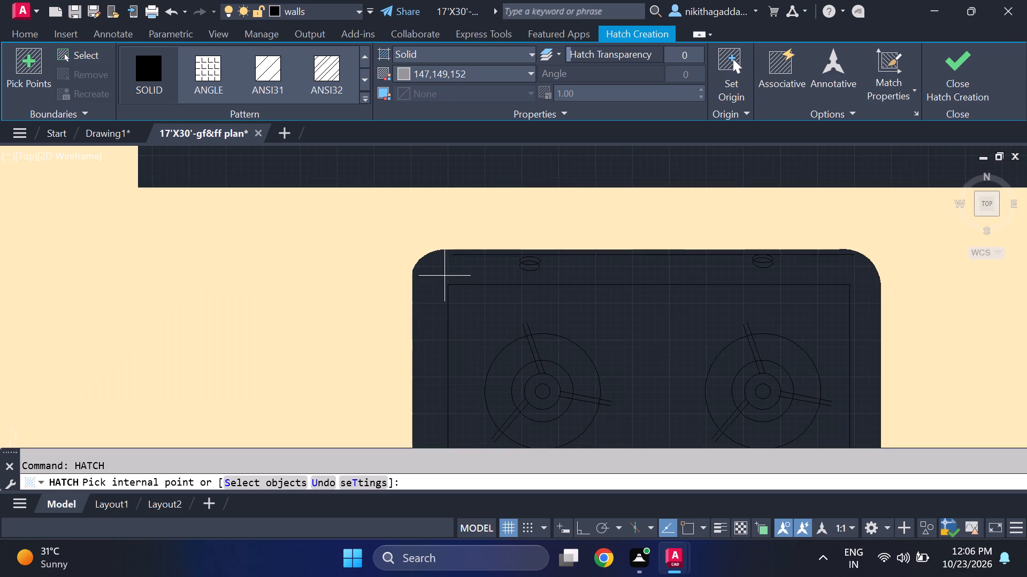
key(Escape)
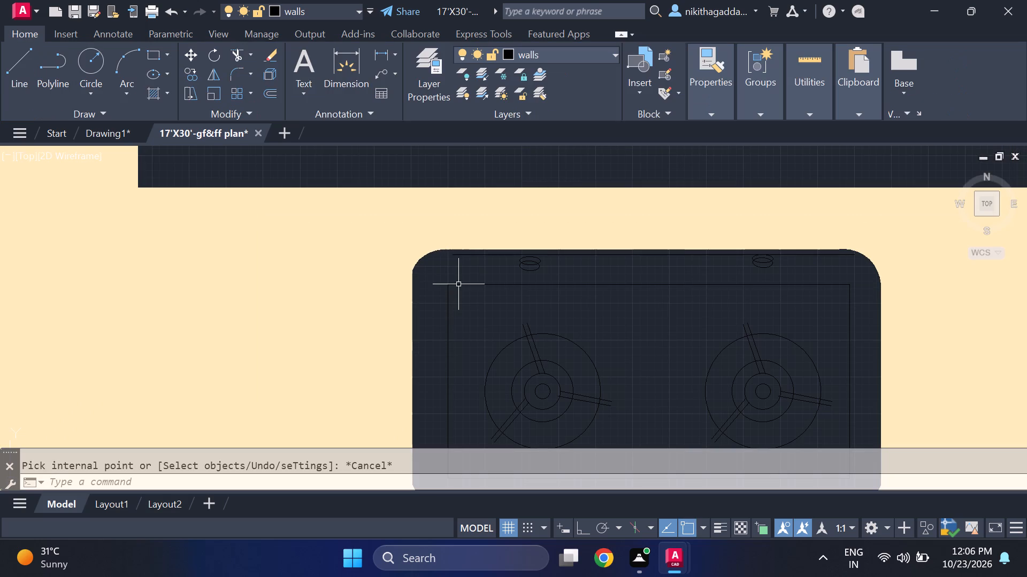
Extend both vertical sides of the stove's inner burner panel up to the stove's upper outline.
text(EX)
key(Return)
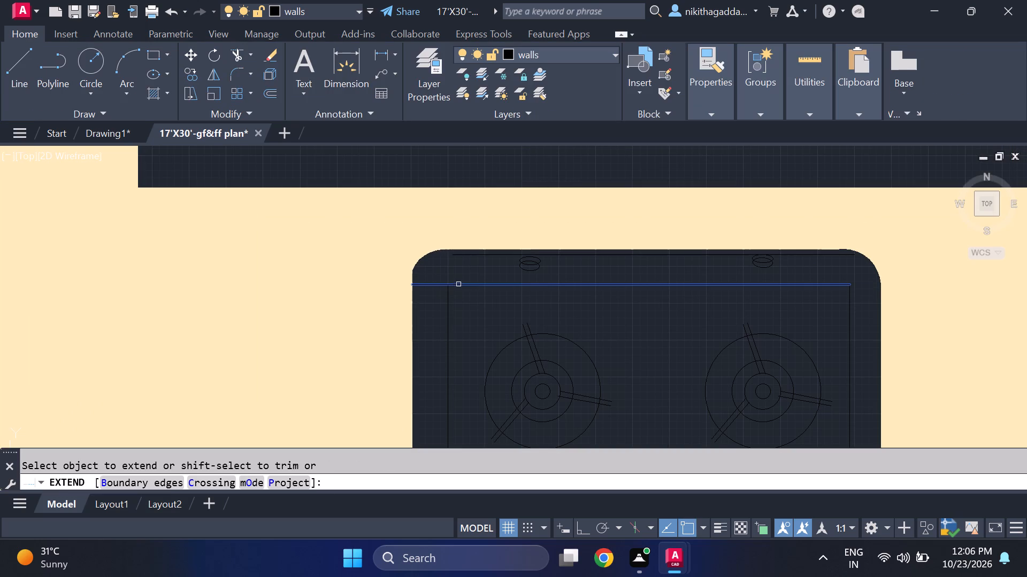
click(446, 300)
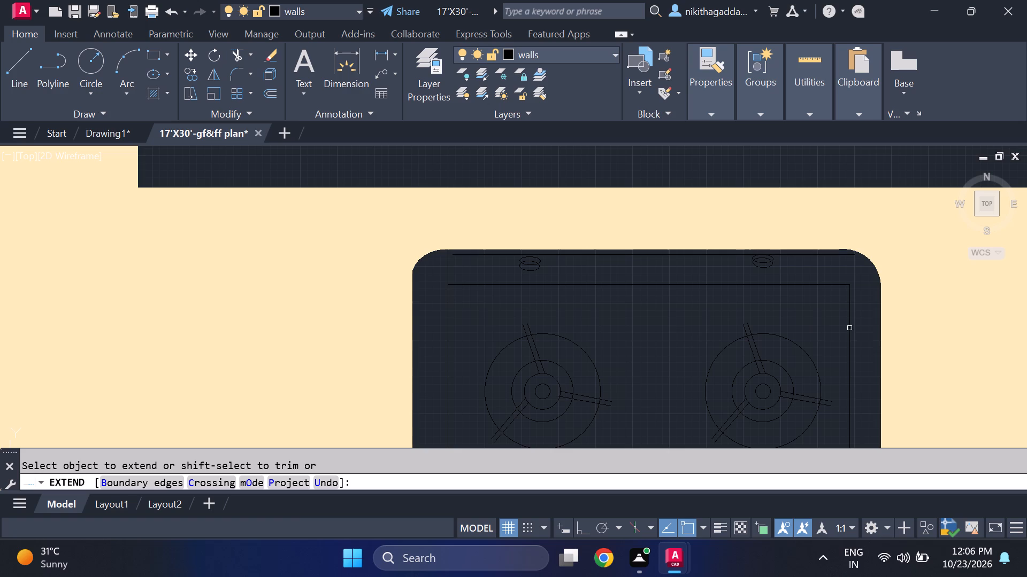
click(849, 323)
key(Escape)
Extend the line just below the stove's upper edge to meet the extended west side of the burner panel.
text(EX)
key(Return)
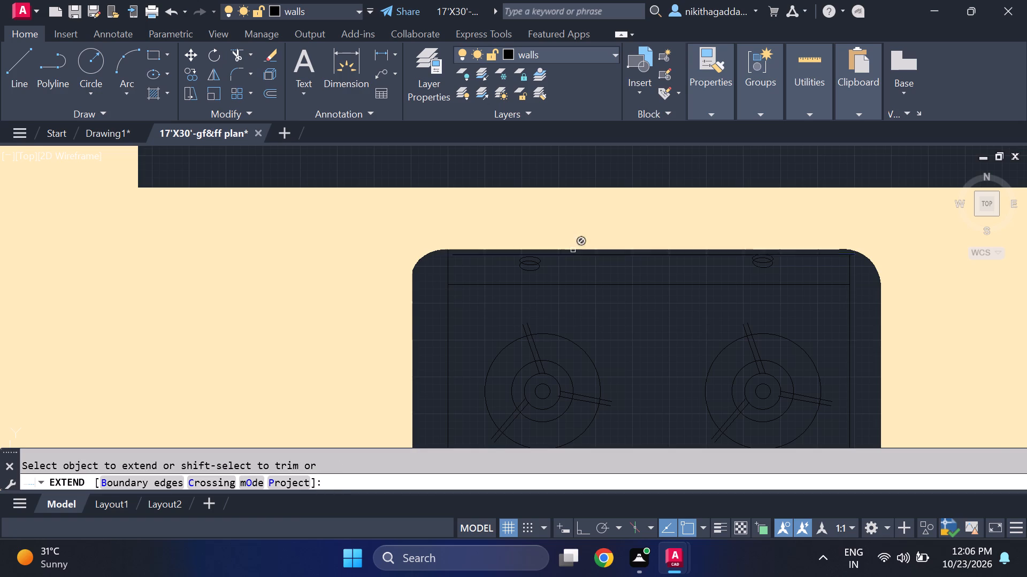
scroll(563, 253, up, 2)
click(387, 254)
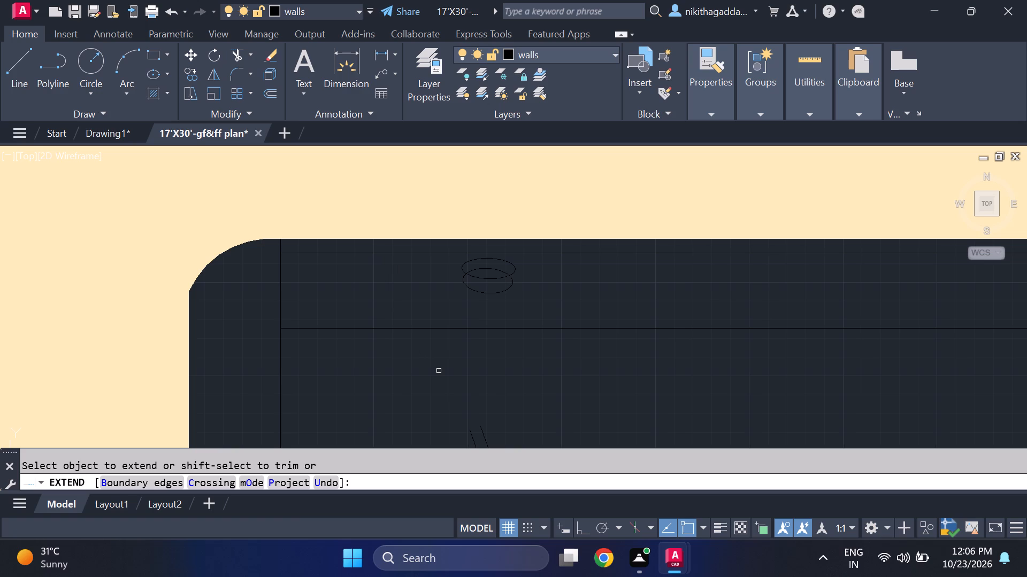
key(Escape)
Trim the overshooting line ends at the two upper corners of the stove's control strip.
text(TR)
key(Return)
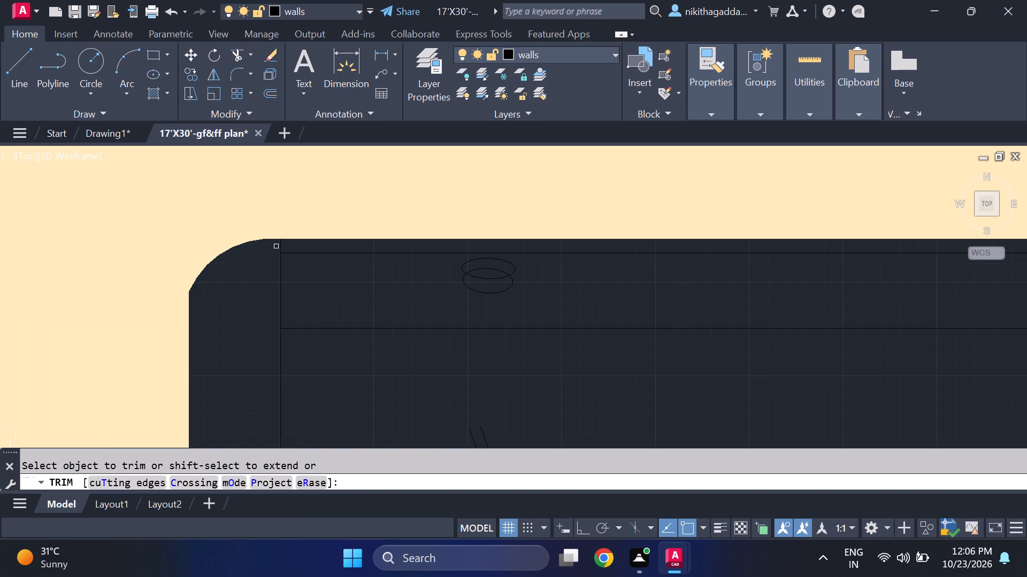
click(280, 246)
scroll(453, 341, down, 3)
scroll(671, 337, up, 4)
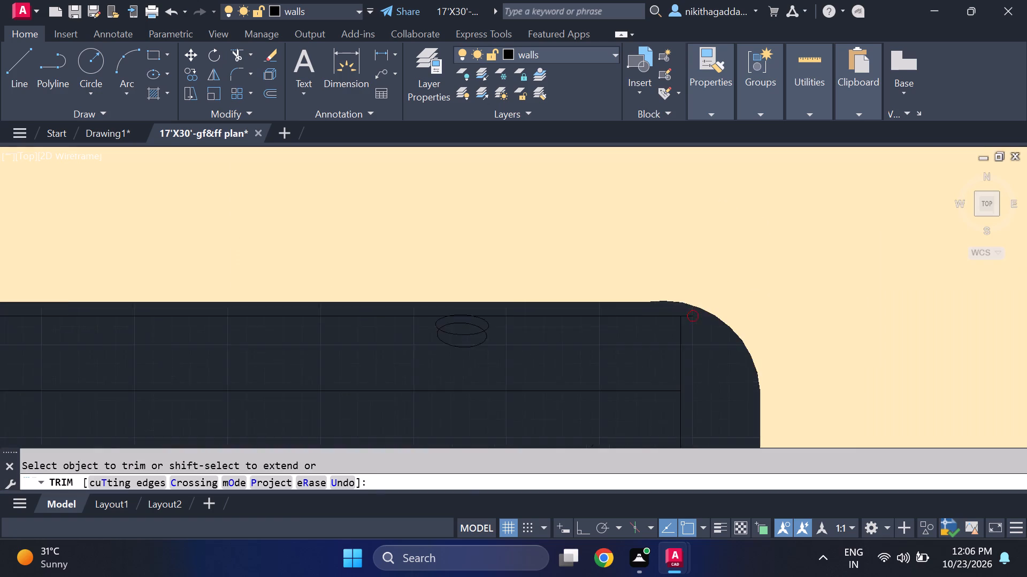
scroll(683, 295, up, 3)
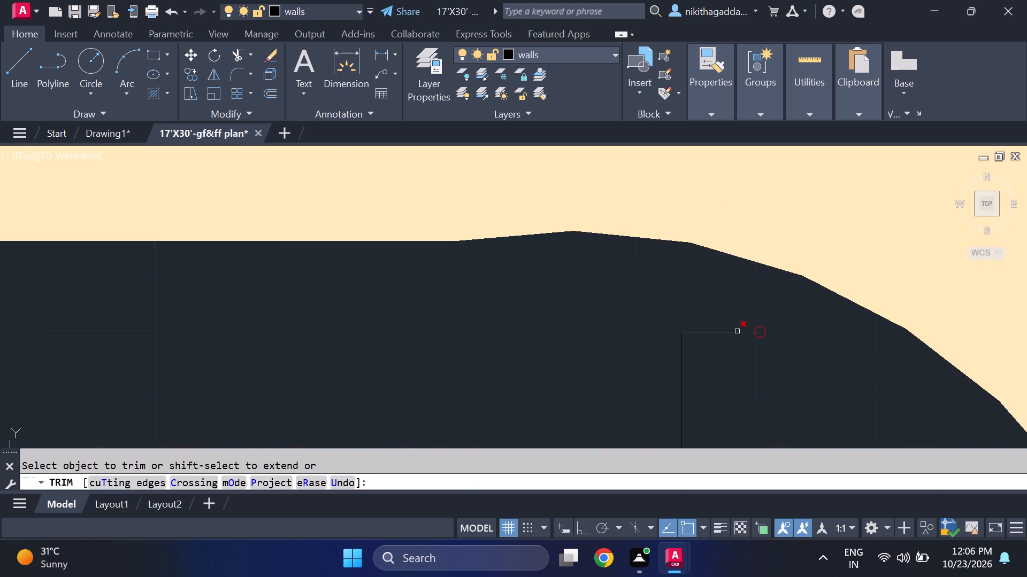
click(737, 331)
scroll(739, 324, down, 5)
scroll(736, 401, down, 3)
middle_drag(686, 425, 648, 308)
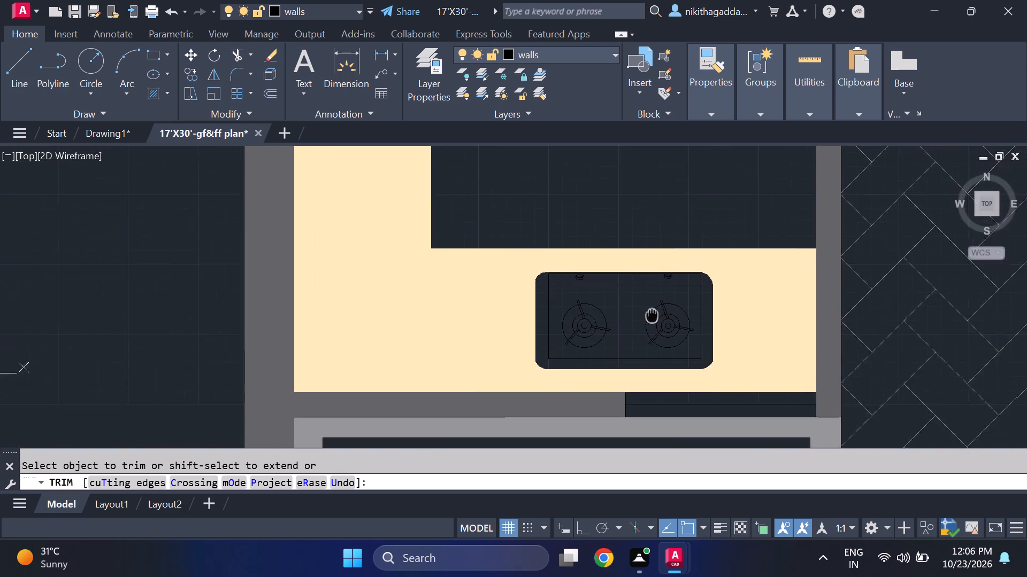
middle_drag(648, 308, 644, 293)
scroll(589, 341, up, 3)
scroll(411, 315, up, 2)
scroll(410, 319, down, 5)
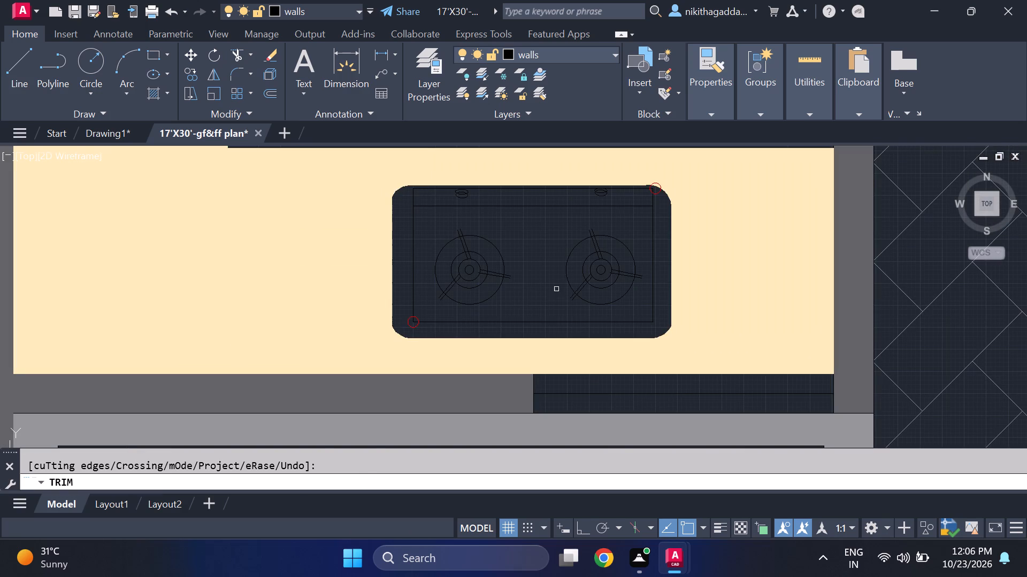
key(Escape)
Fill the stove's outer rim with a solid hatch in colour 147,149,152.
text(HATCH)
key(Return)
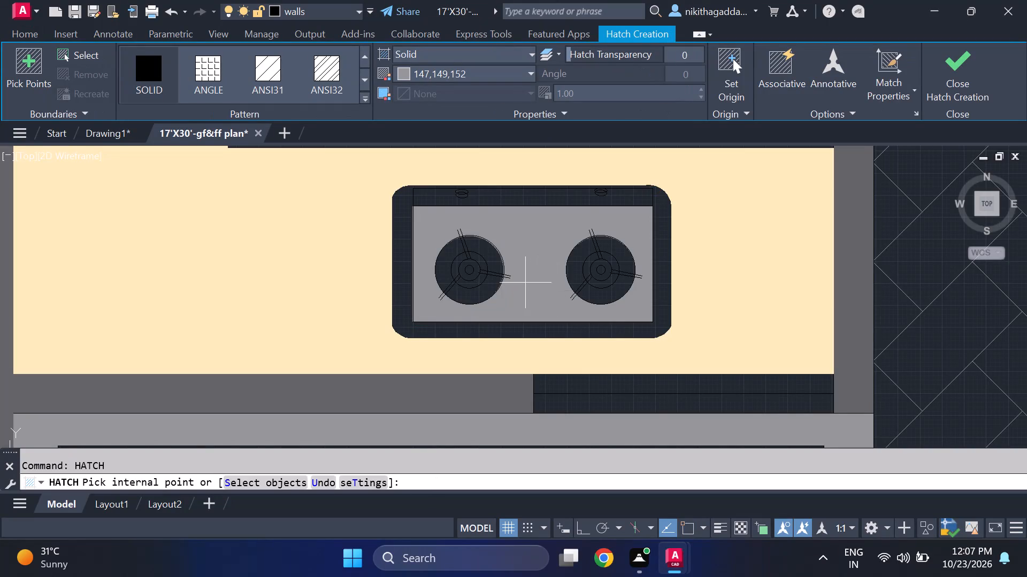
click(525, 283)
scroll(524, 216, up, 1)
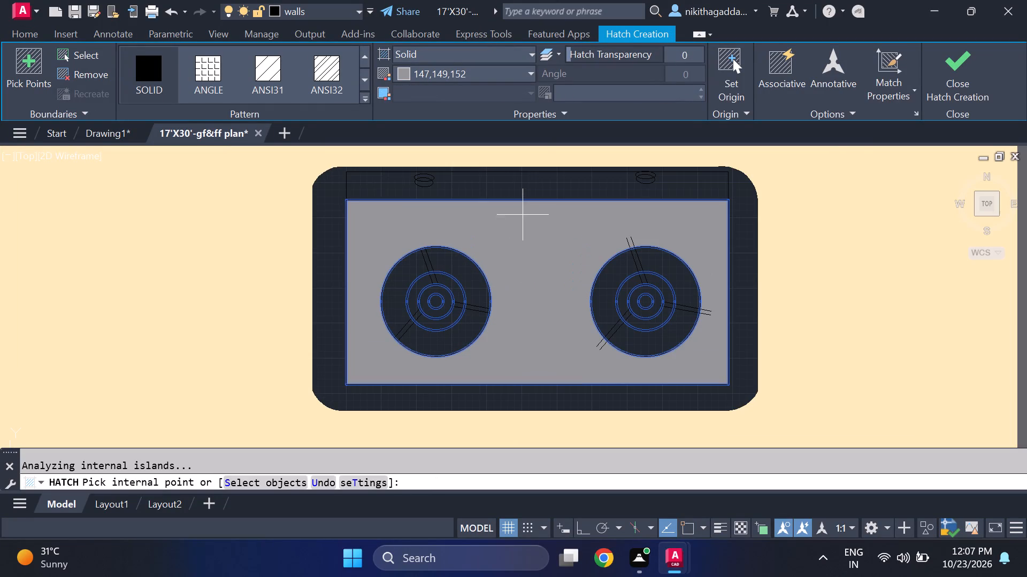
click(512, 194)
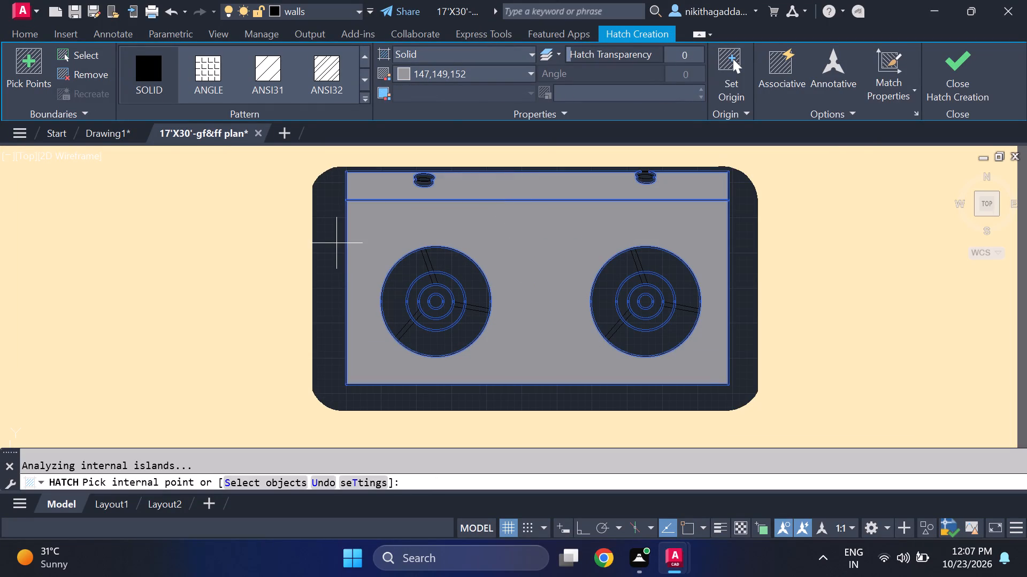
click(334, 244)
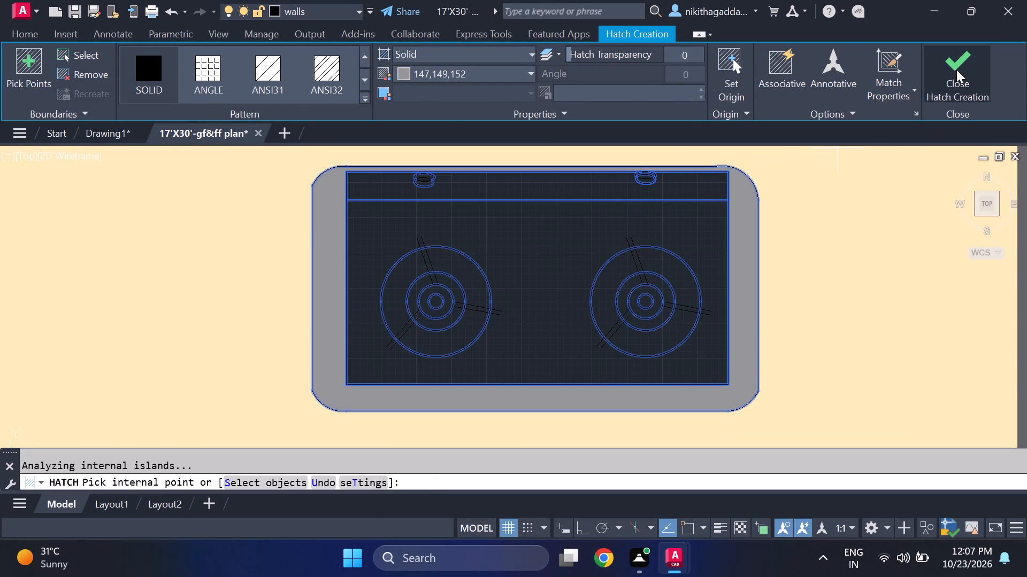
click(955, 71)
Fill the stove's knob strip above the burner panel with a solid hatch in colour 147,149,152.
scroll(578, 261, down, 3)
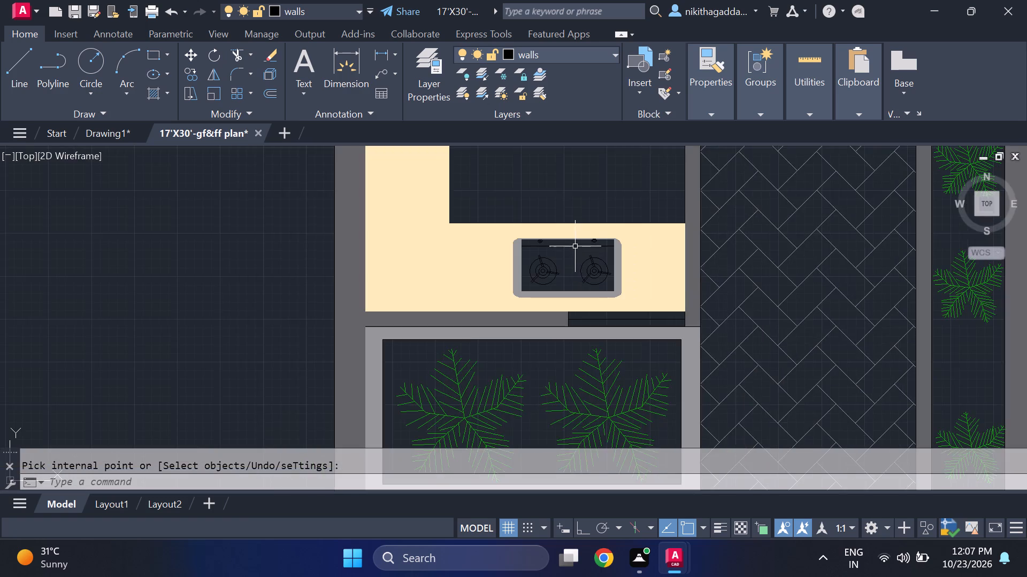
scroll(576, 246, up, 3)
text(HATCH)
key(Return)
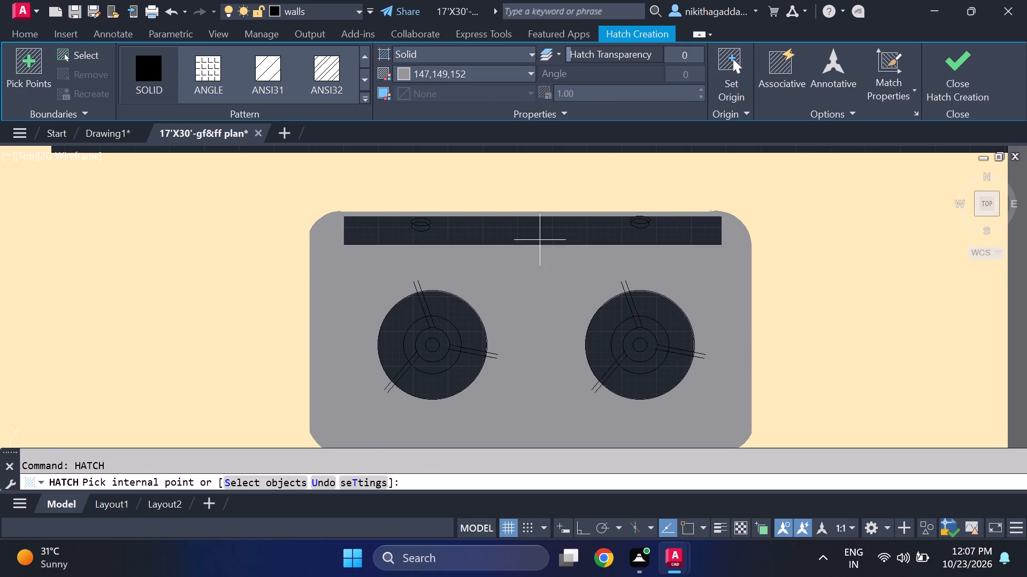
click(540, 239)
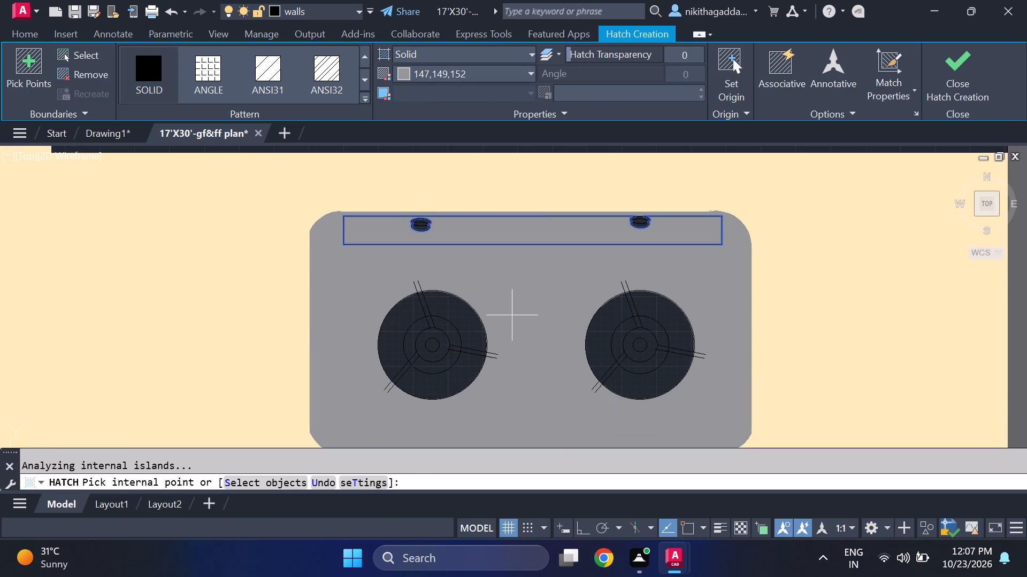
click(965, 90)
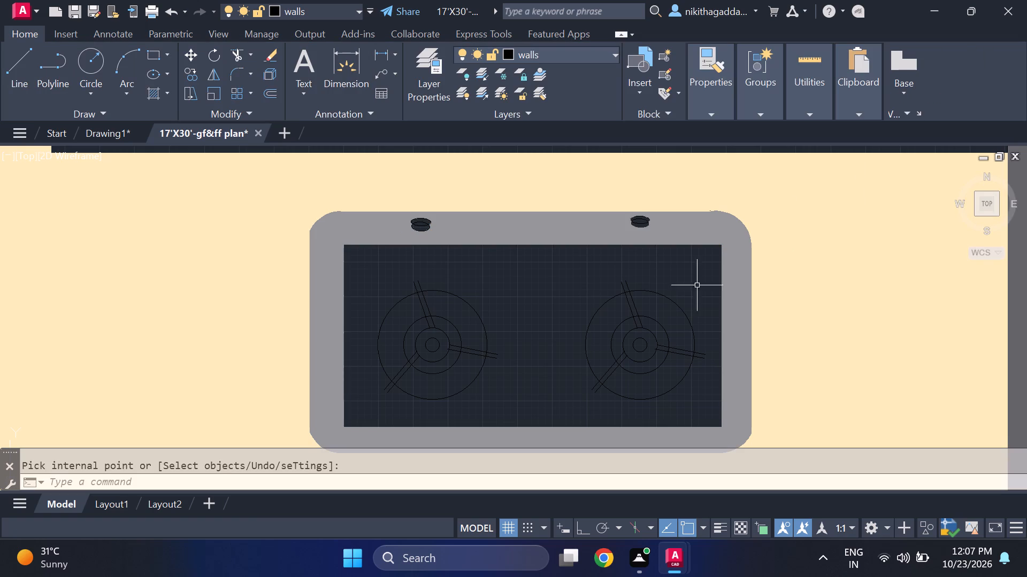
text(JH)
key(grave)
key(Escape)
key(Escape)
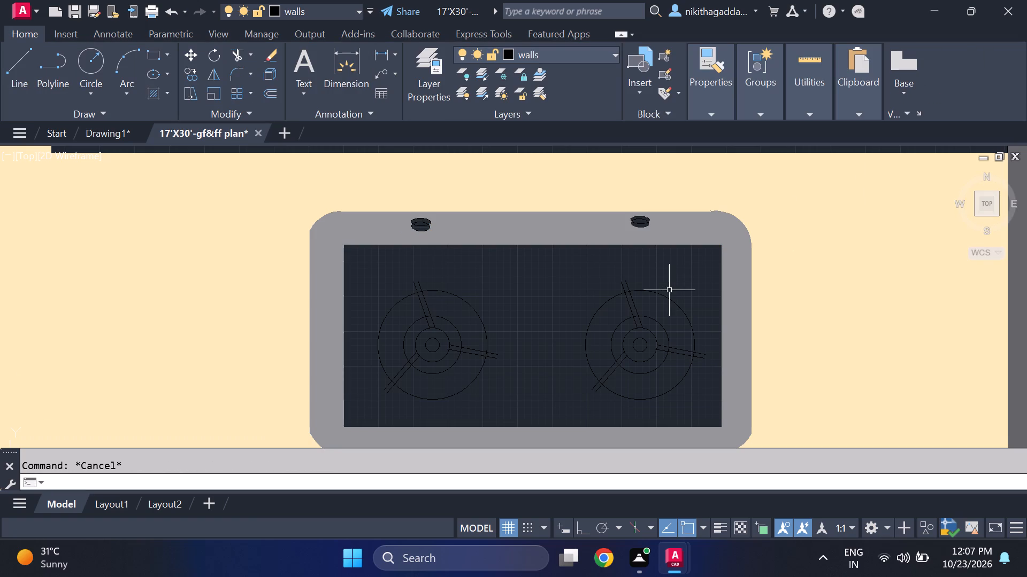
Fill the stove's inner panel around the two burners with a solid hatch in colour 147,149,152.
text(HATC)
text(H])
key(Return)
click(471, 279)
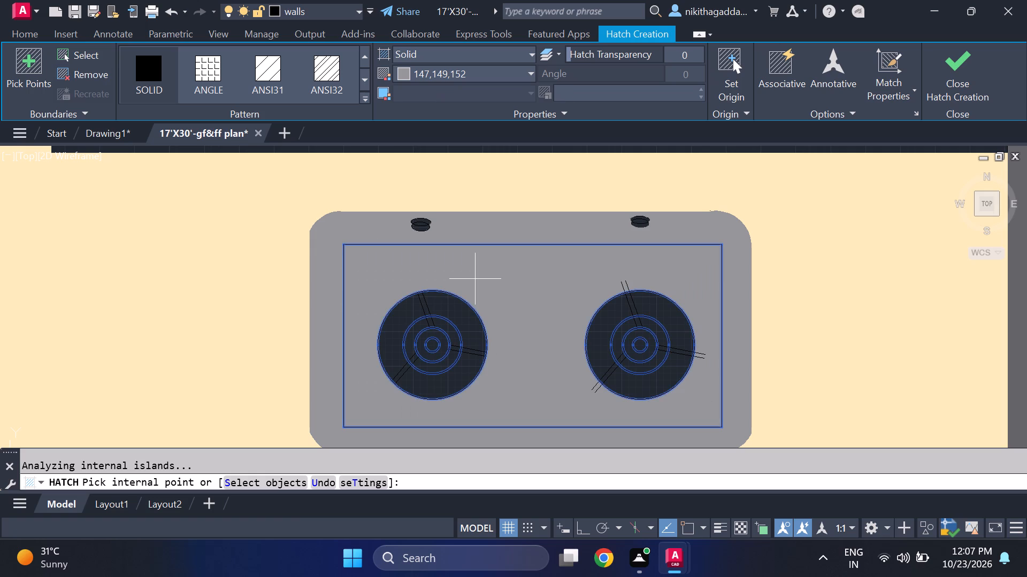
click(938, 84)
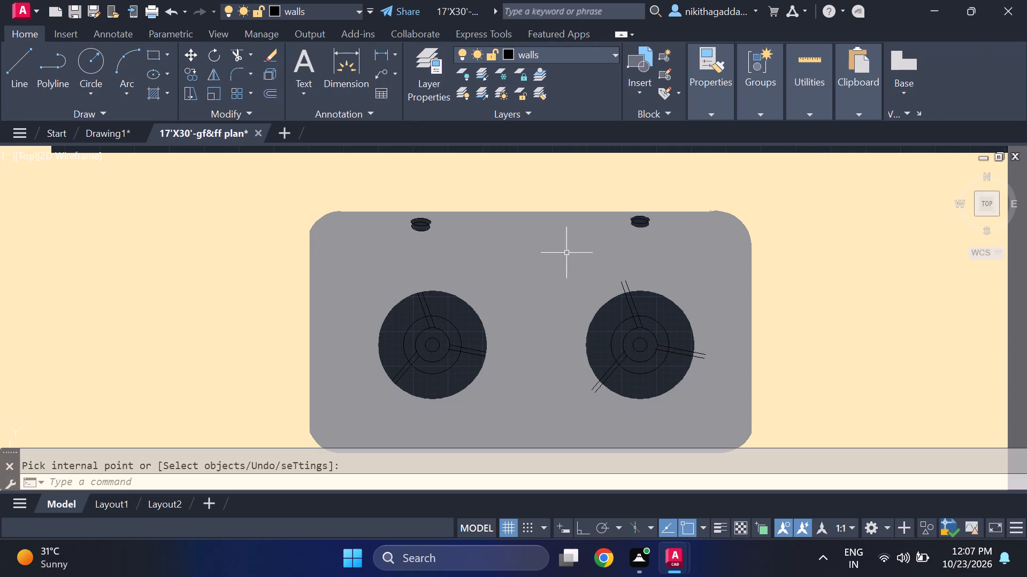
Delete the three grey solid hatches on the stove: the inner burner panel, the knob strip and the outer rim.
scroll(527, 253, down, 1)
click(515, 267)
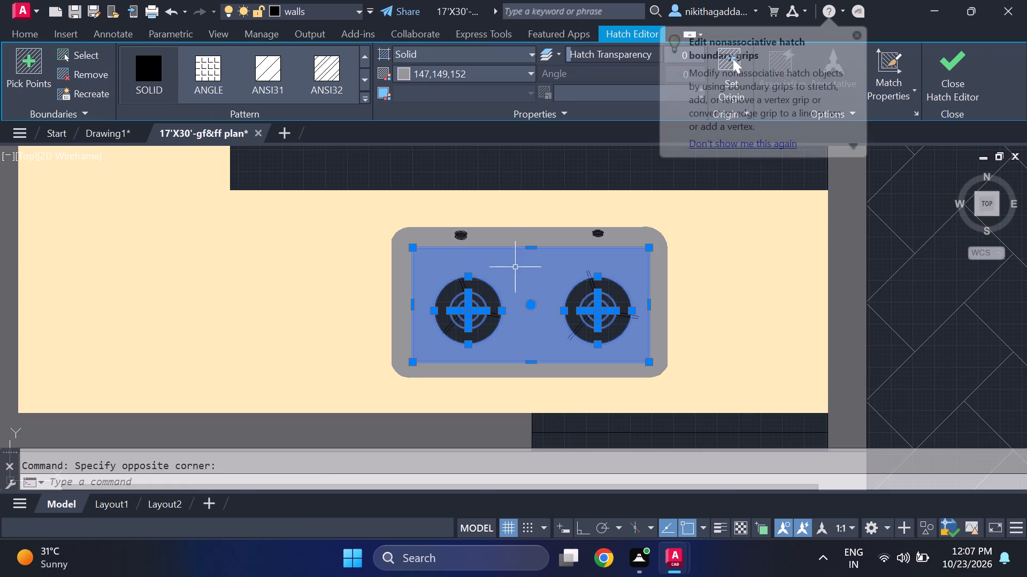
key(Insert)
key(Delete)
scroll(504, 252, up, 1)
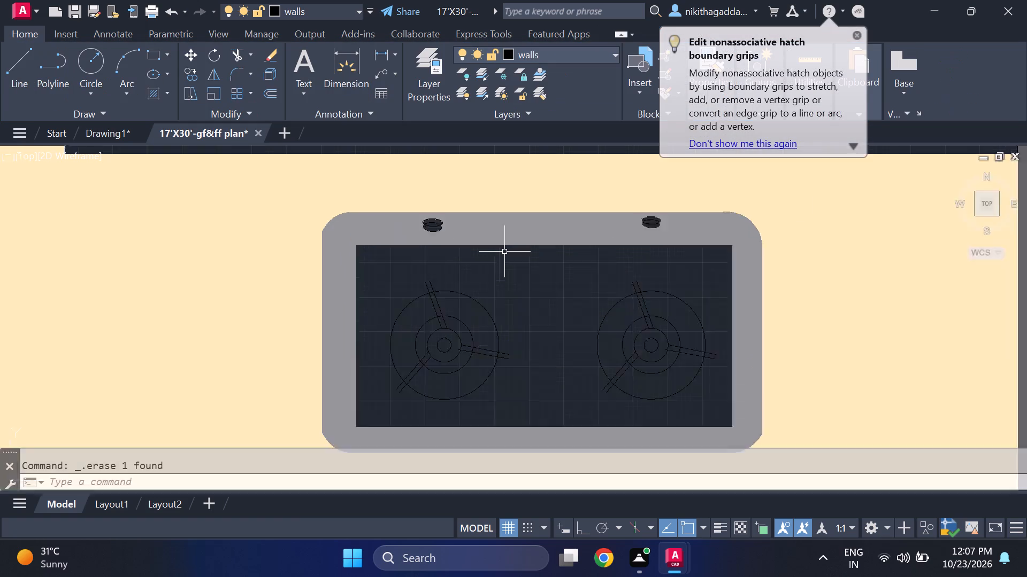
click(508, 244)
key(Escape)
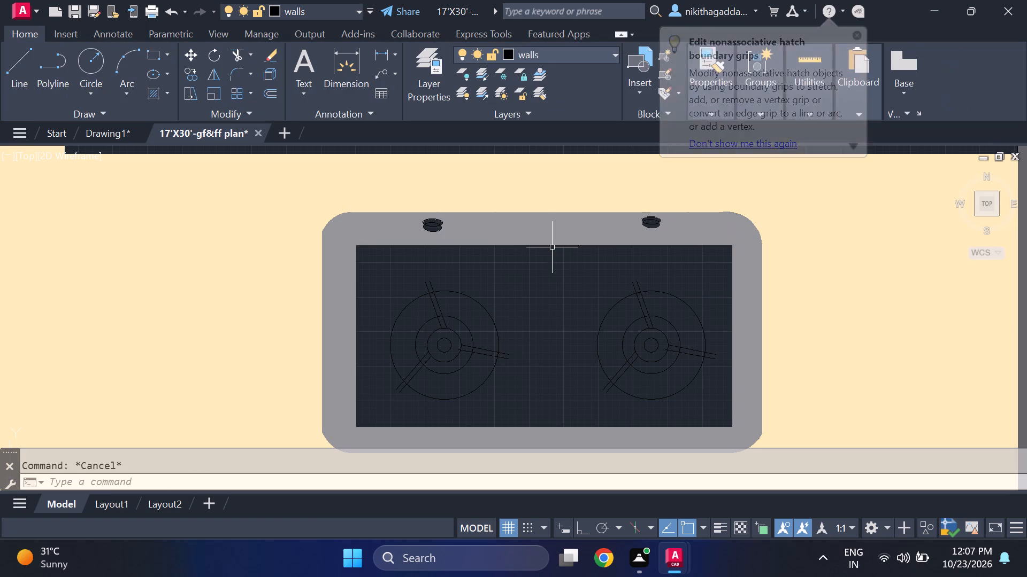
click(553, 246)
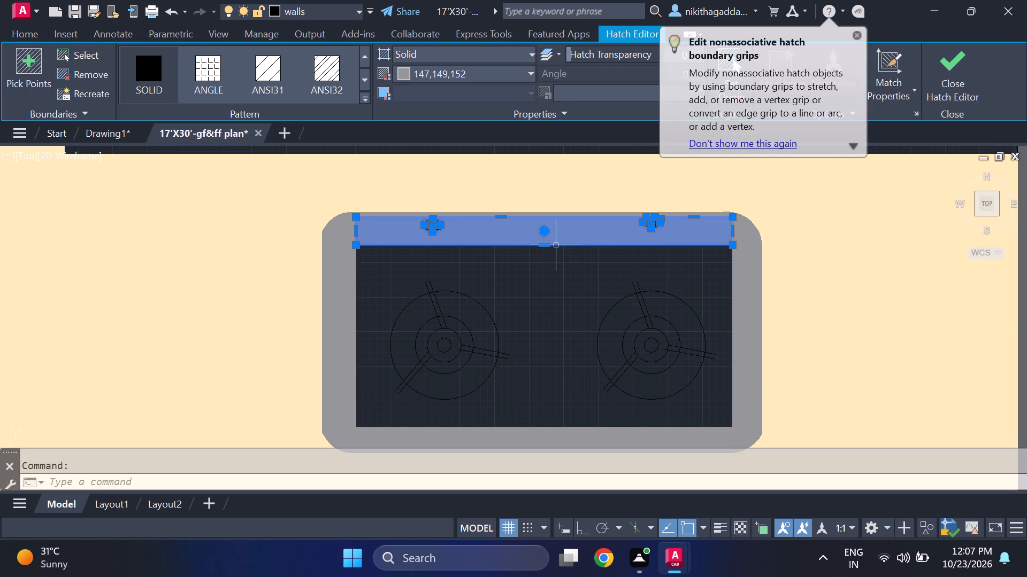
key(Delete)
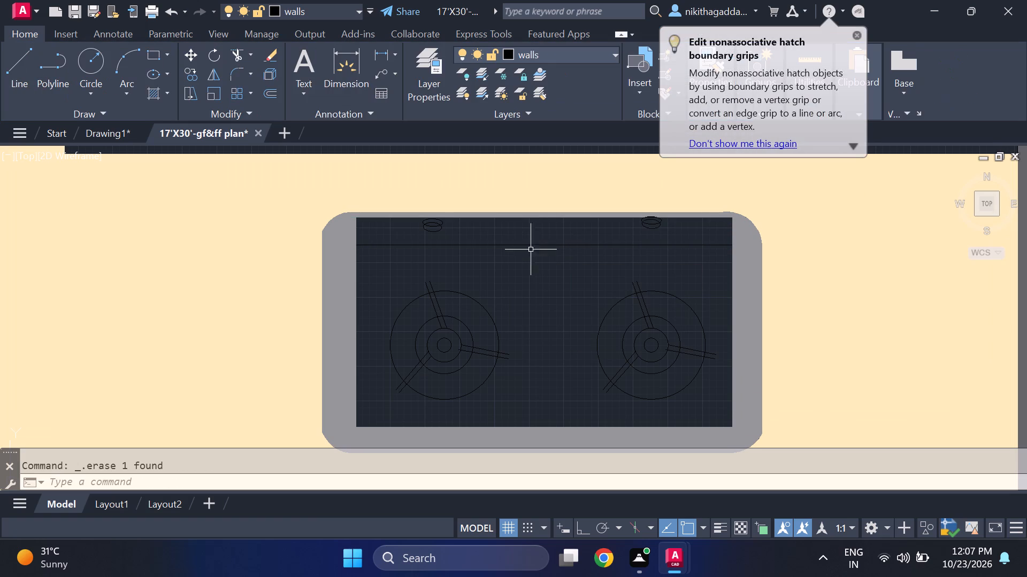
click(332, 314)
key(Delete)
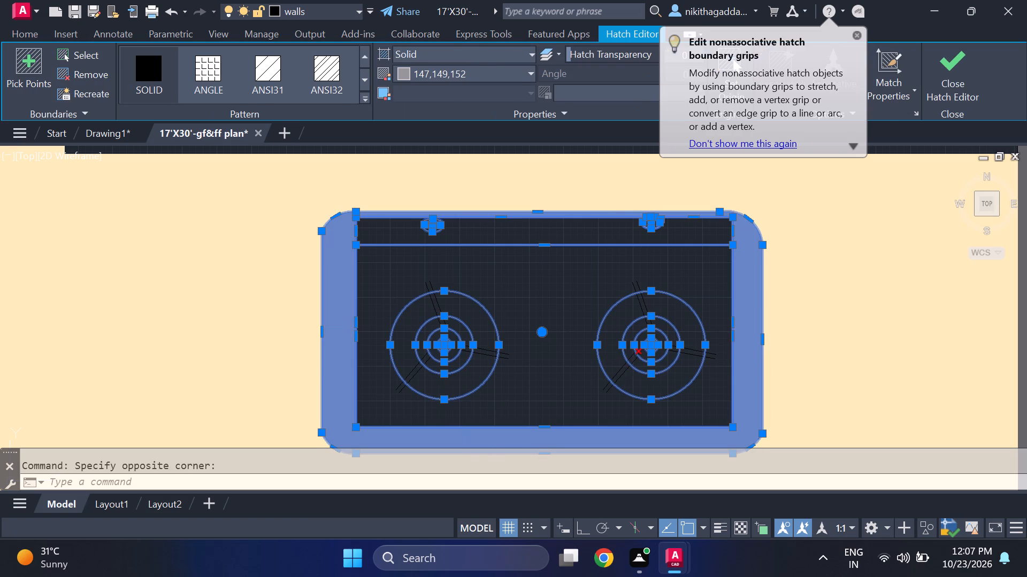
Move the stove's four inner panel lines out to the empty area beside the kitchen's outer wall.
click(548, 247)
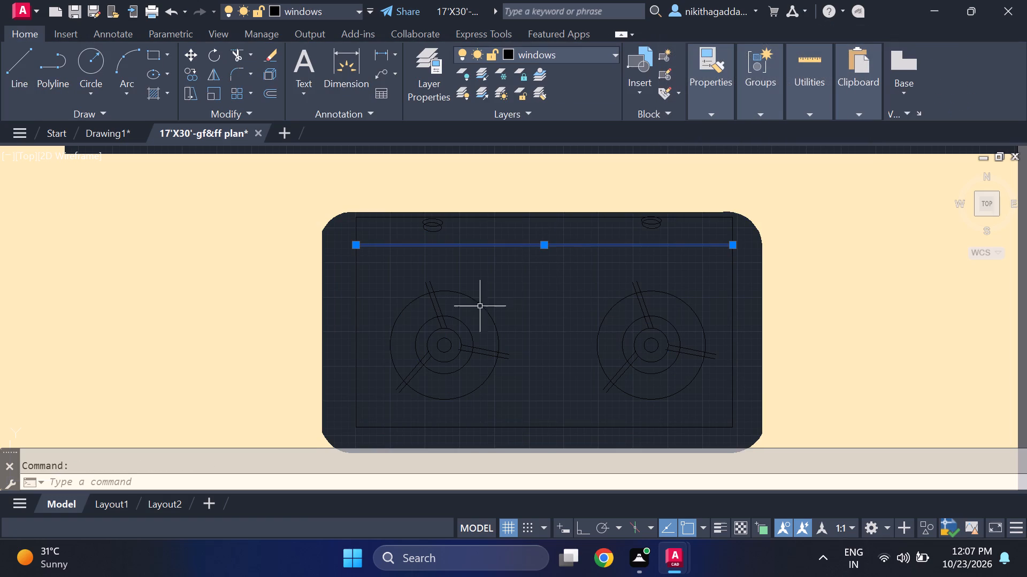
click(356, 341)
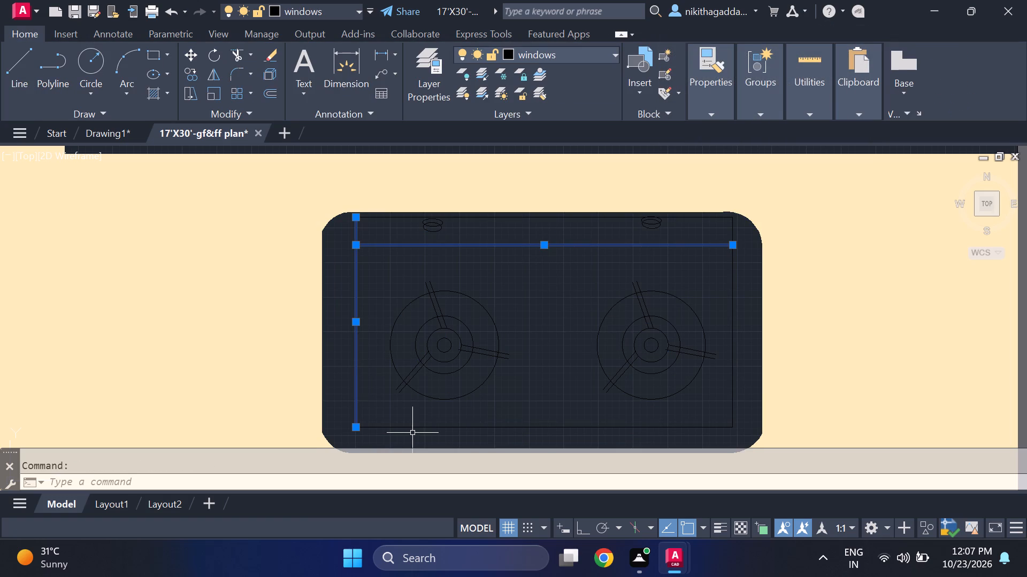
click(416, 428)
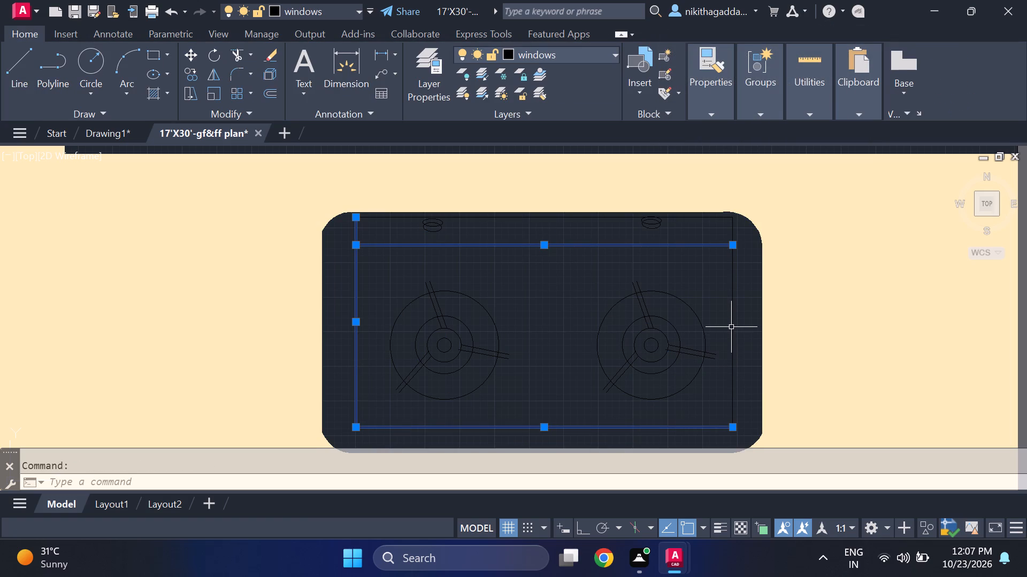
click(733, 311)
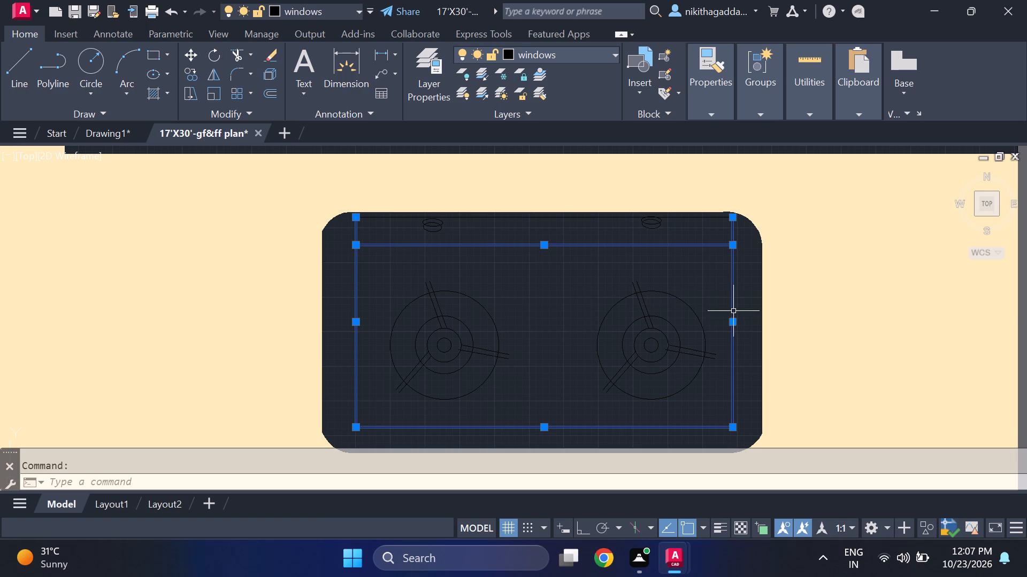
key(m)
key(Return)
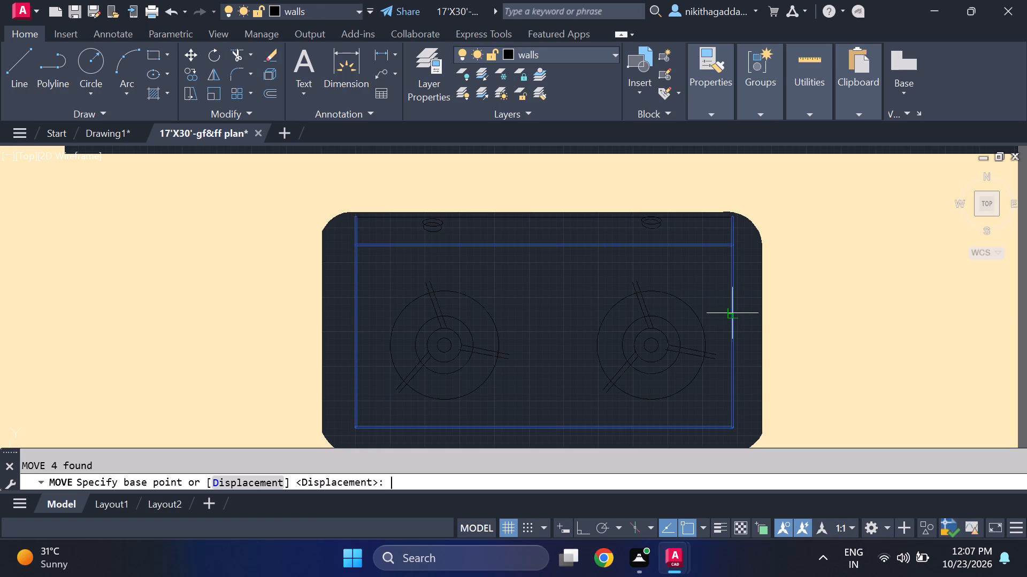
click(731, 426)
middle_drag(262, 397, 519, 354)
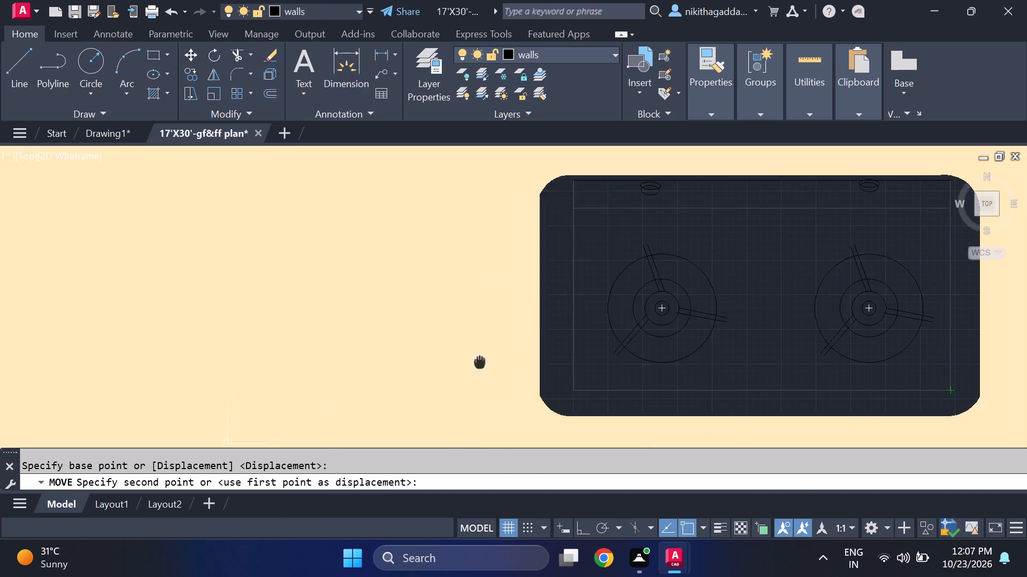
middle_drag(519, 354, 654, 319)
scroll(717, 303, down, 4)
click(355, 345)
middle_drag(659, 321, 459, 349)
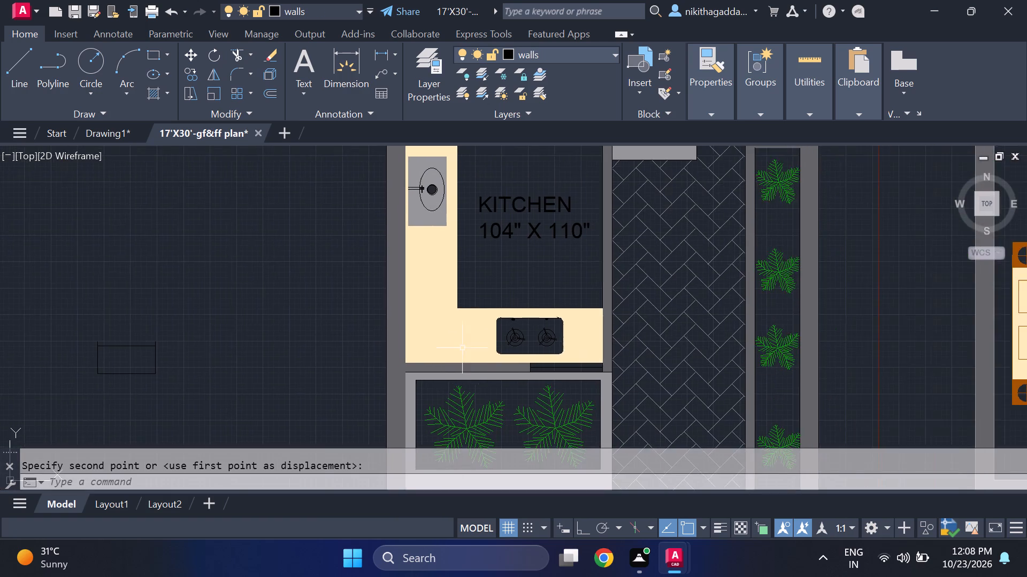
Fill the whole stove top around the burners and knobs with one solid hatch in colour 147,149,152.
scroll(565, 345, up, 3)
text(HATCH)
key(Return)
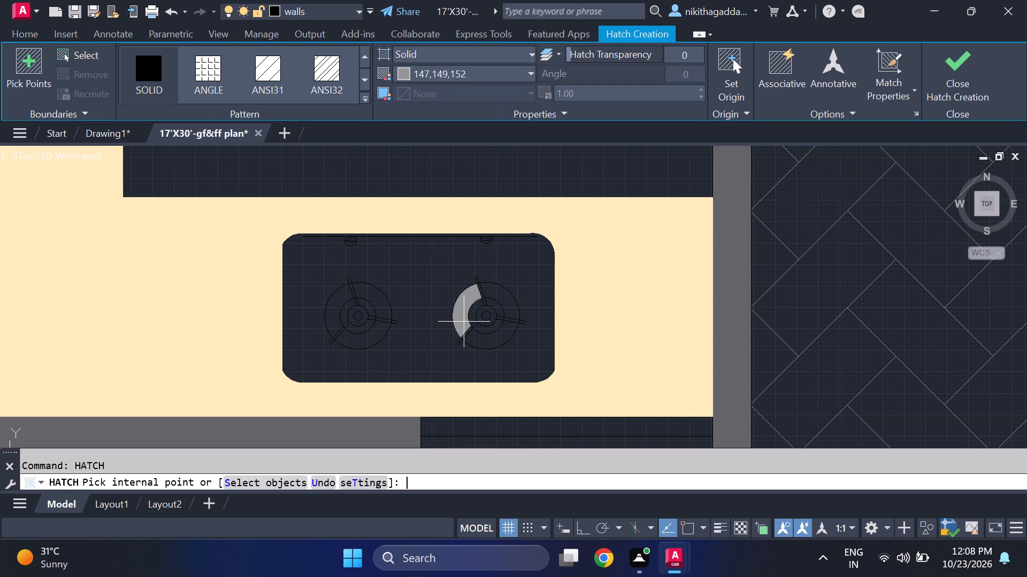
click(432, 284)
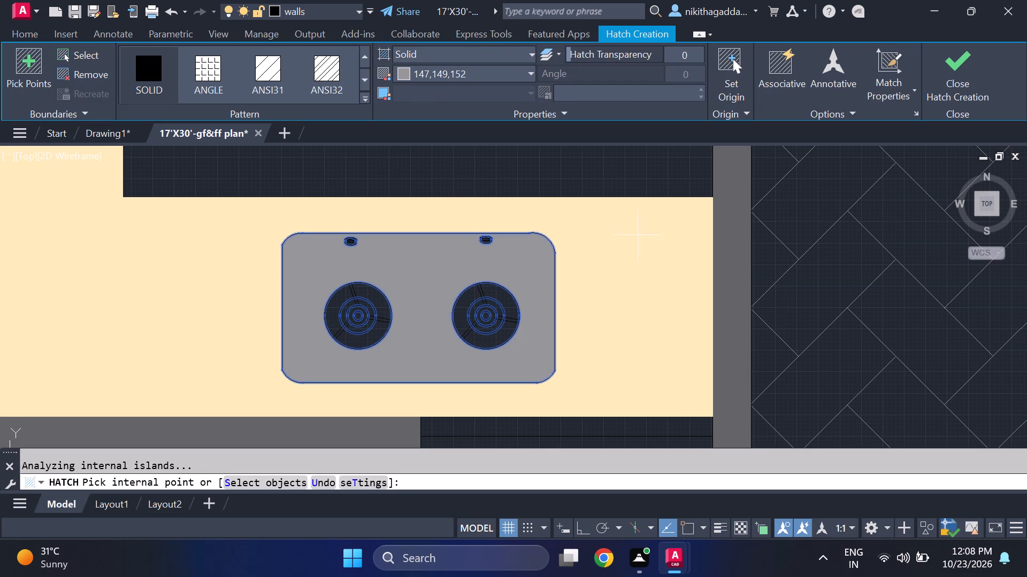
scroll(360, 241, up, 2)
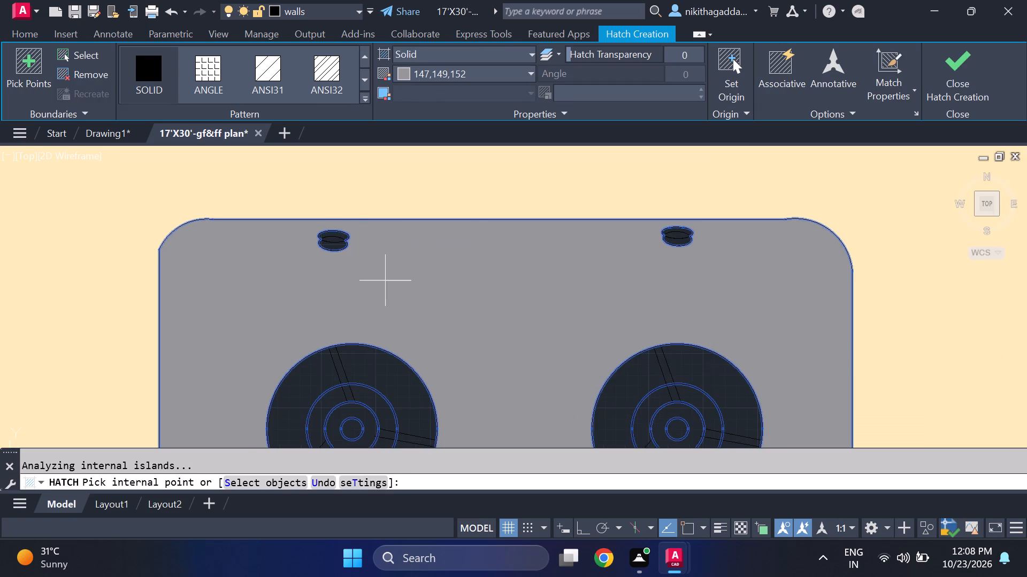
scroll(393, 297, down, 2)
scroll(384, 338, up, 1)
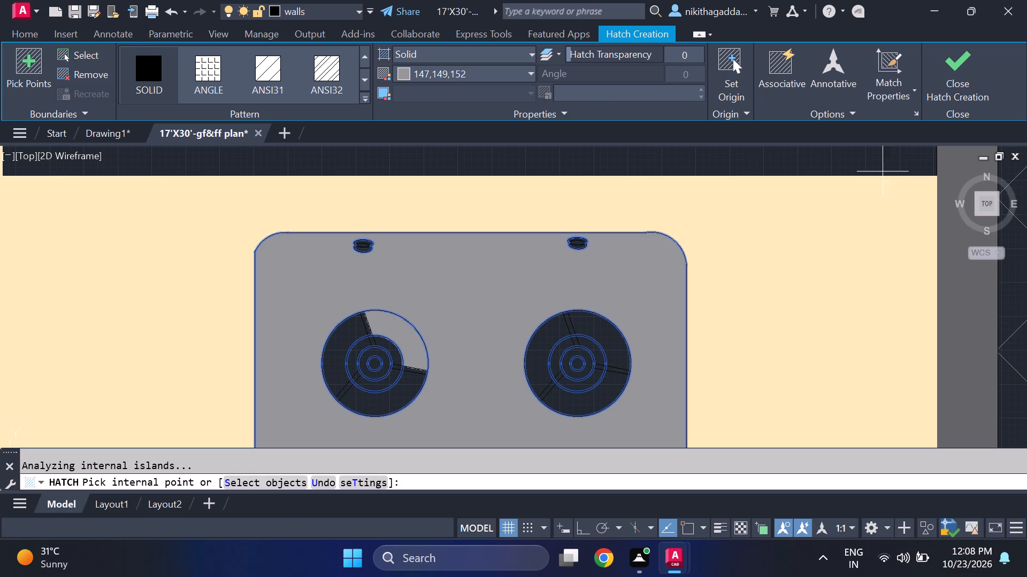
click(969, 84)
Copy the four set-aside panel lines back onto the hatched stove, aligned to their original upper corner point.
scroll(618, 293, down, 3)
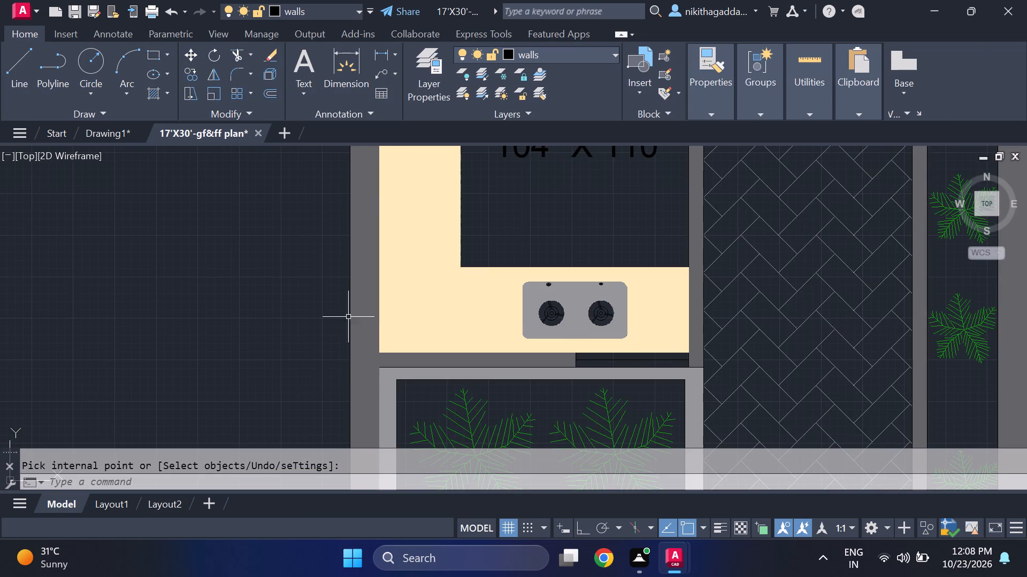
scroll(312, 298, down, 2)
middle_drag(253, 318, 295, 309)
scroll(249, 300, up, 3)
drag(248, 260, 244, 265)
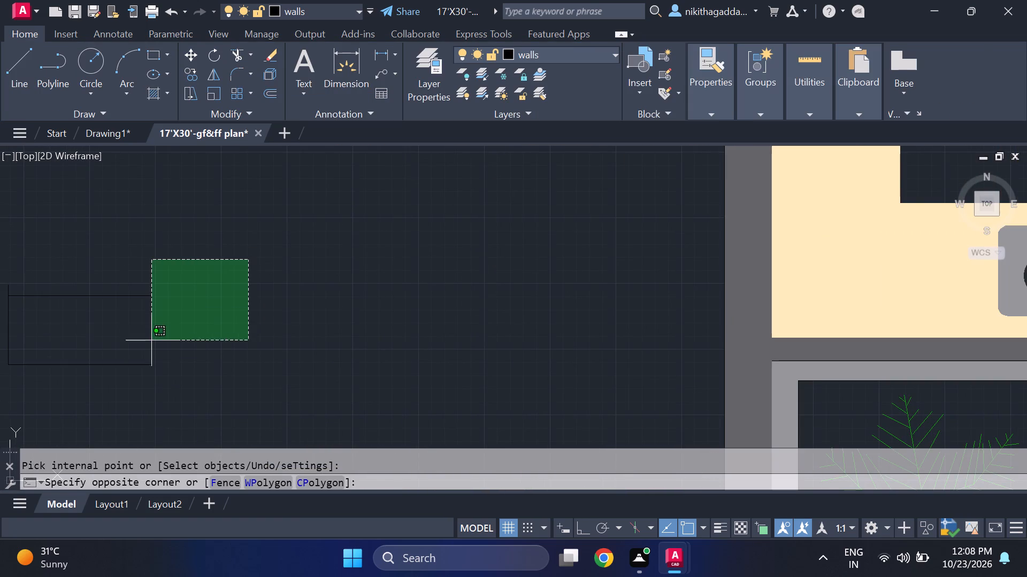
middle_drag(162, 365, 484, 300)
click(285, 331)
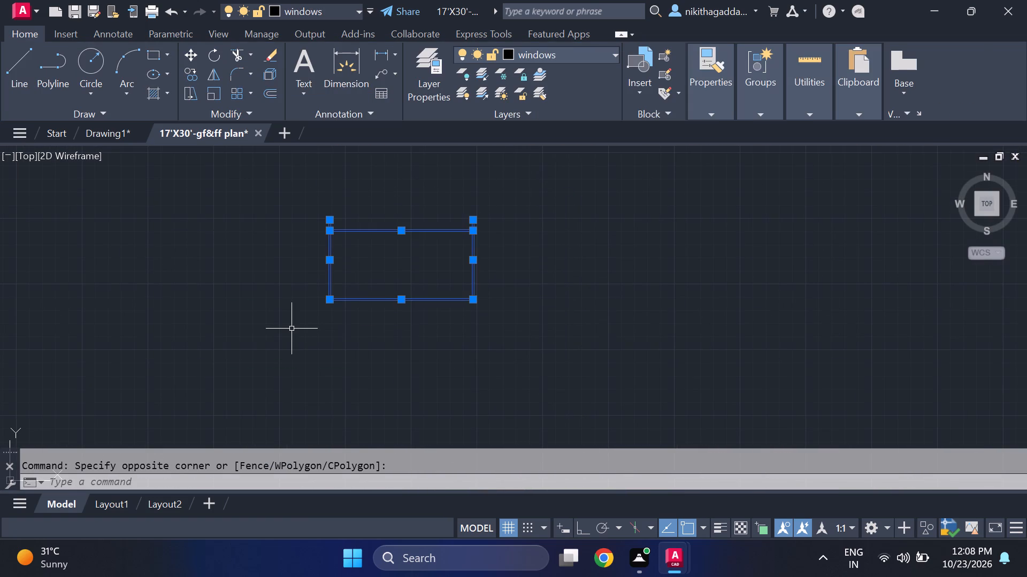
text(CO)
key(Return)
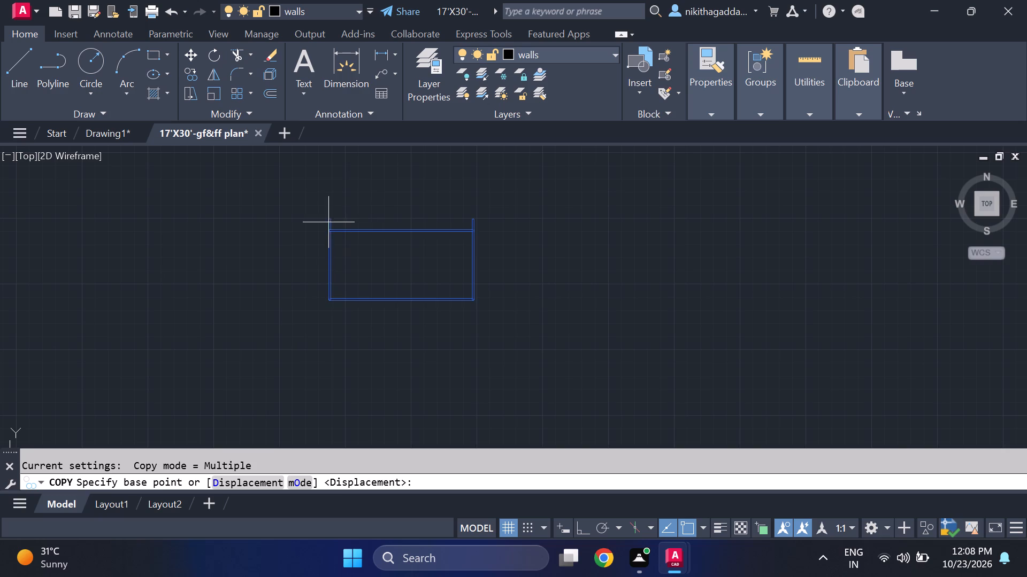
click(327, 221)
middle_drag(661, 225, 369, 216)
scroll(324, 213, down, 4)
scroll(492, 207, up, 4)
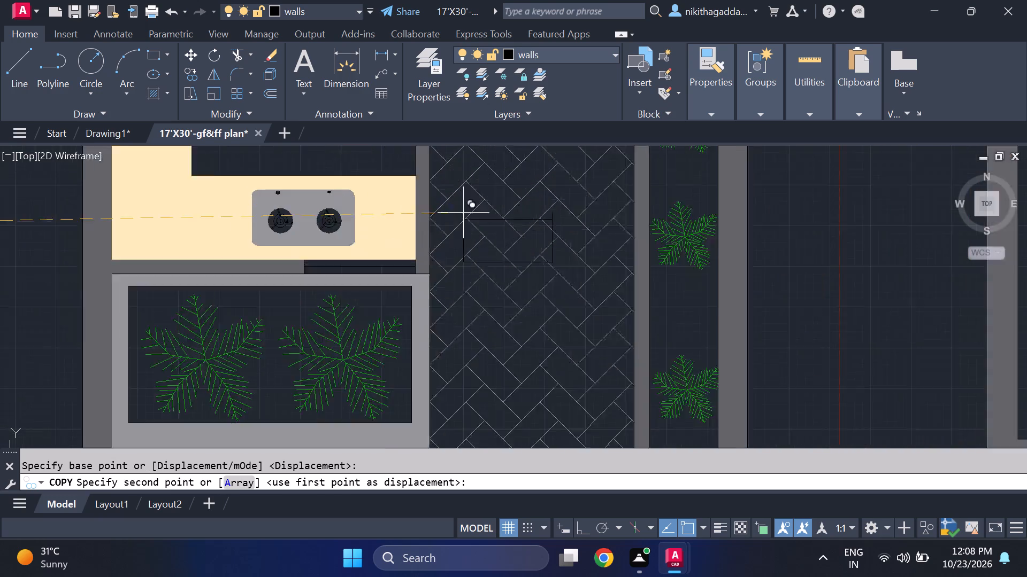
middle_drag(336, 230, 689, 236)
scroll(474, 191, up, 2)
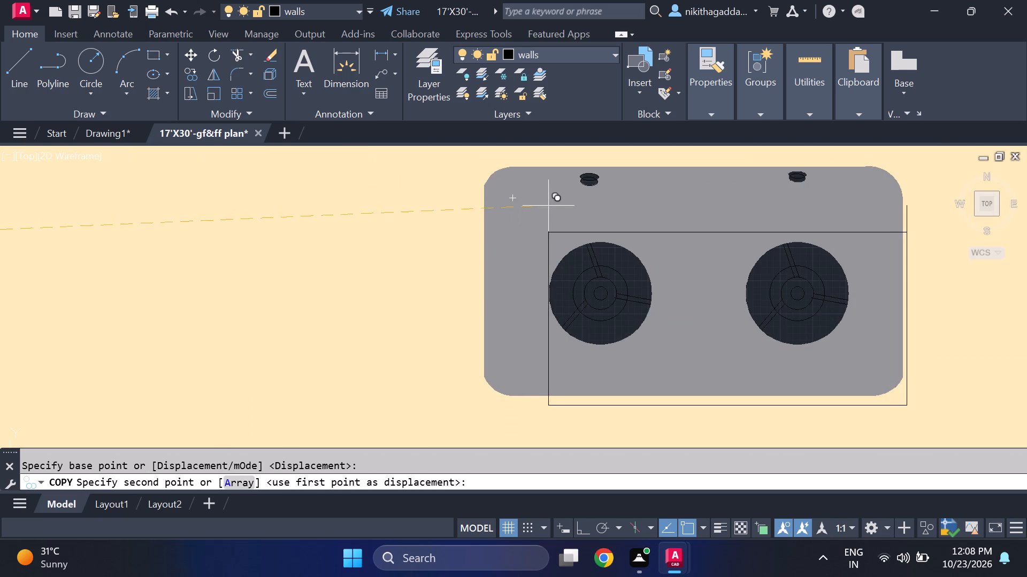
click(520, 170)
scroll(672, 207, down, 4)
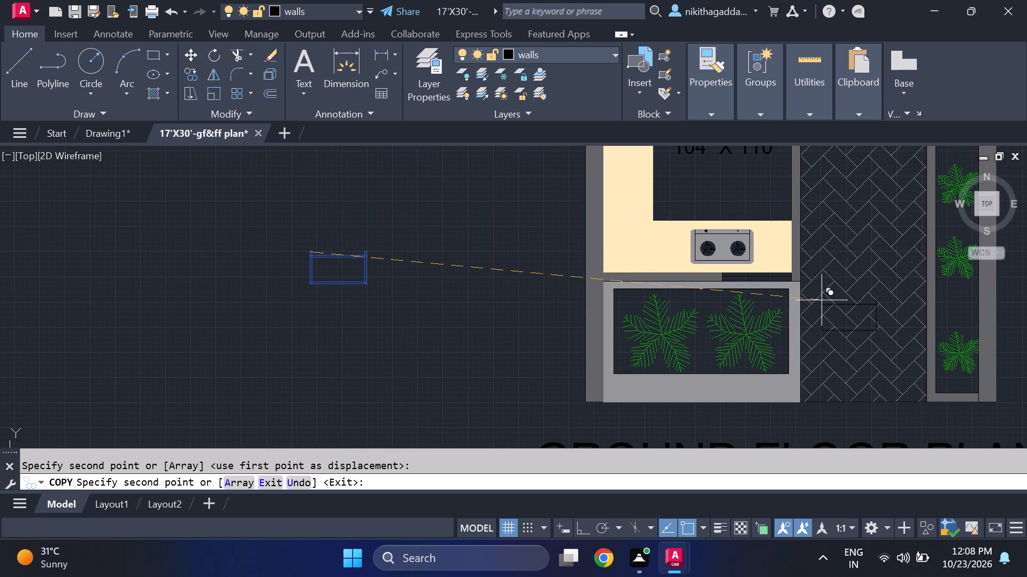
key(Escape)
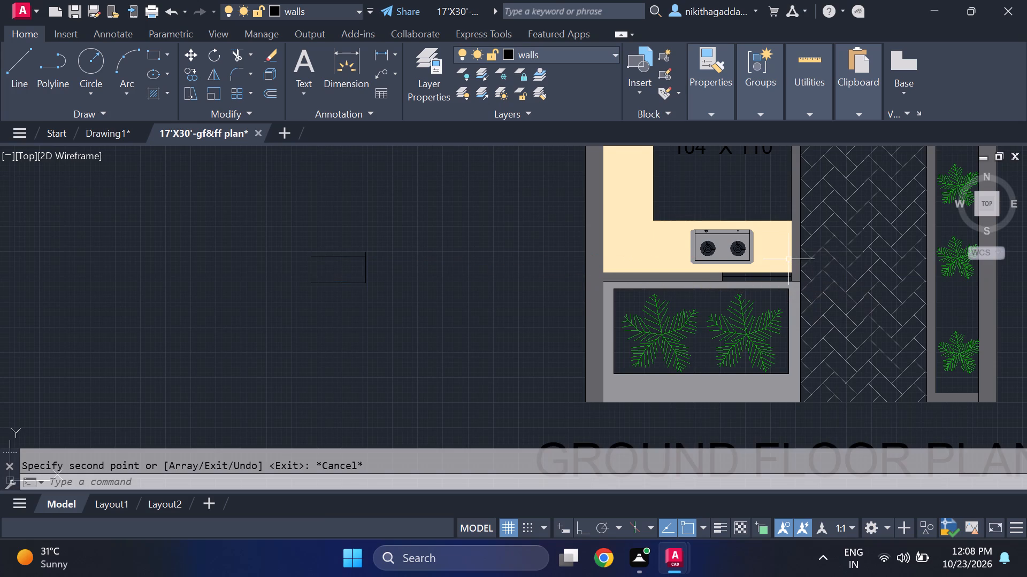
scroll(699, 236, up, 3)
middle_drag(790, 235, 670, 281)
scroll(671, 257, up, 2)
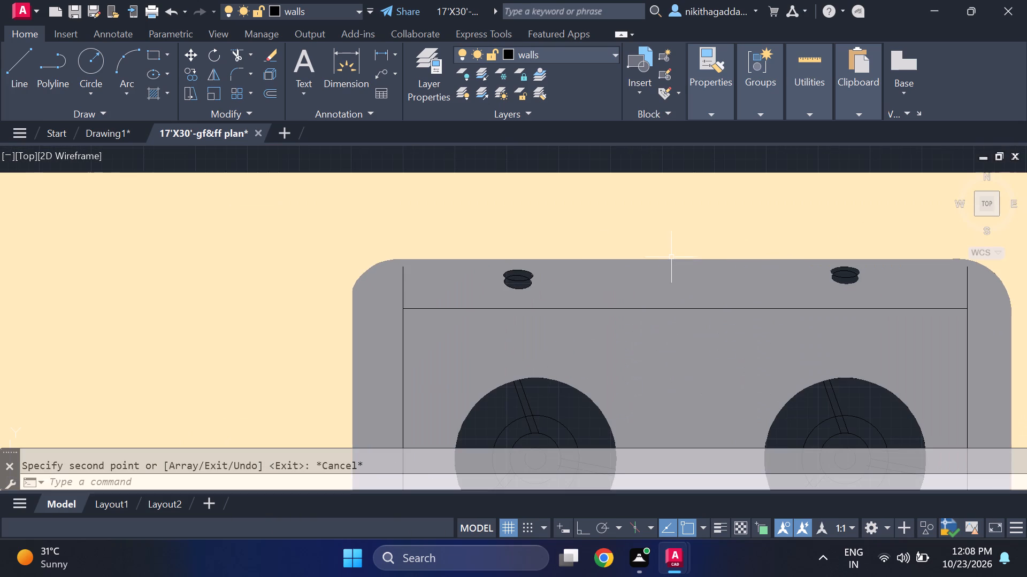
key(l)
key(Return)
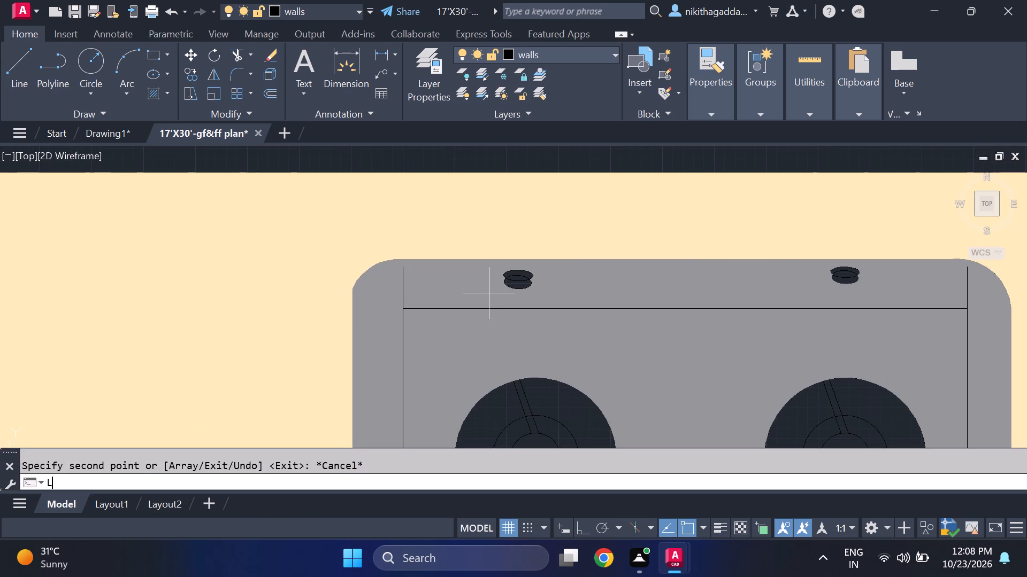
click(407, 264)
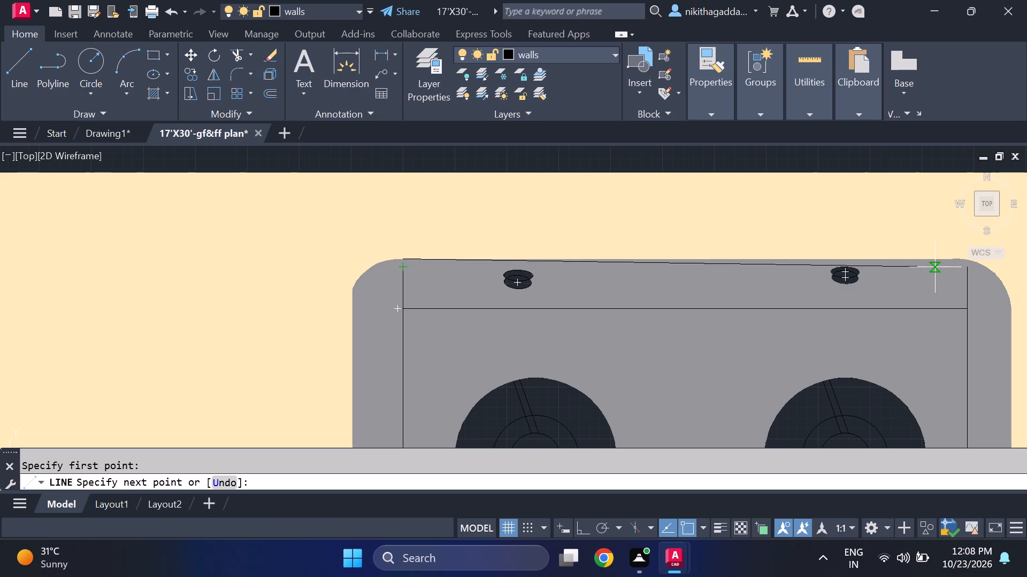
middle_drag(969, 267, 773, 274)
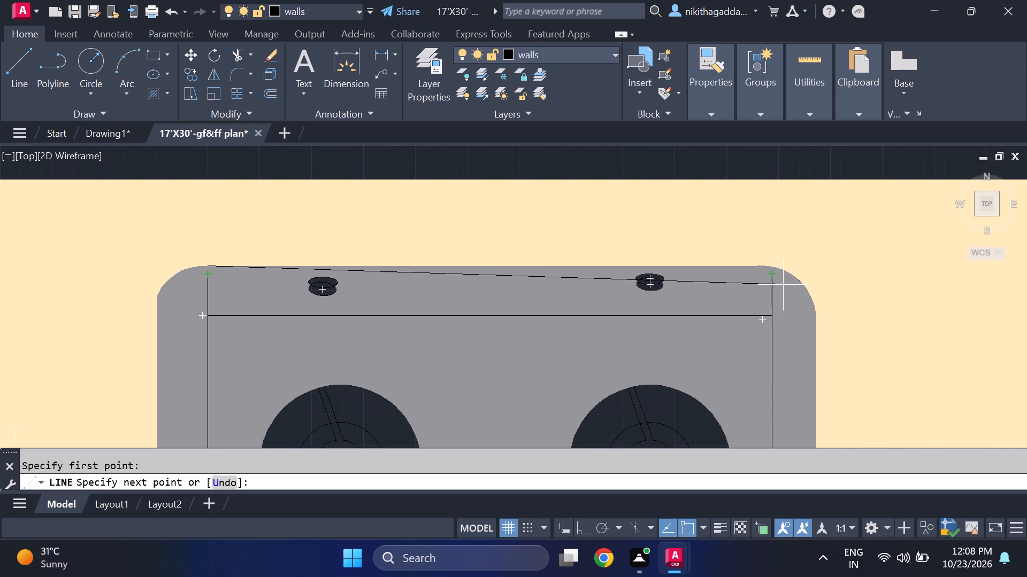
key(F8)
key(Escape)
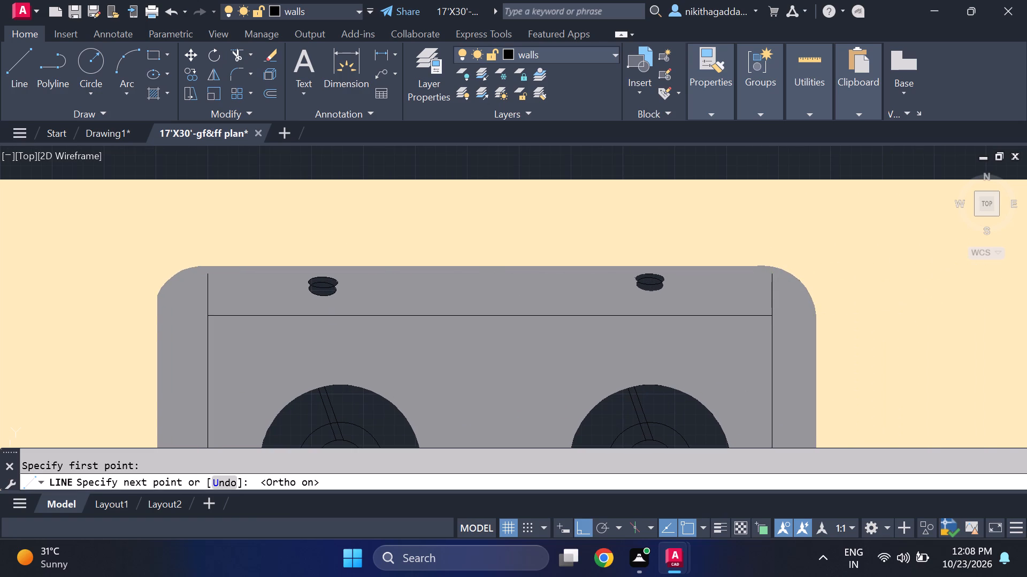
Draw a straight horizontal line joining the upper ends of the stove panel's two side lines.
key(space)
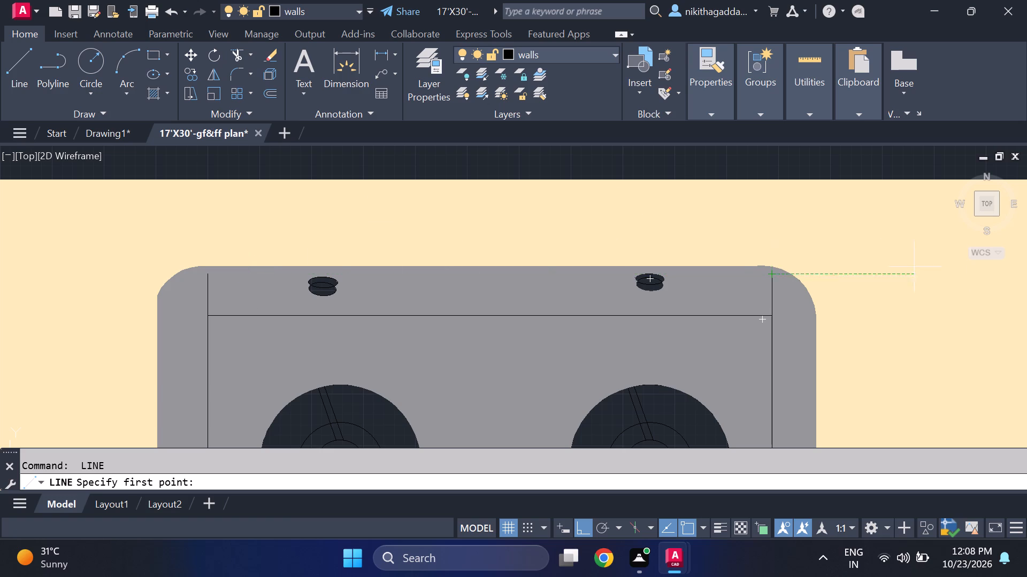
scroll(976, 260, up, 1)
scroll(738, 315, down, 4)
scroll(552, 303, up, 4)
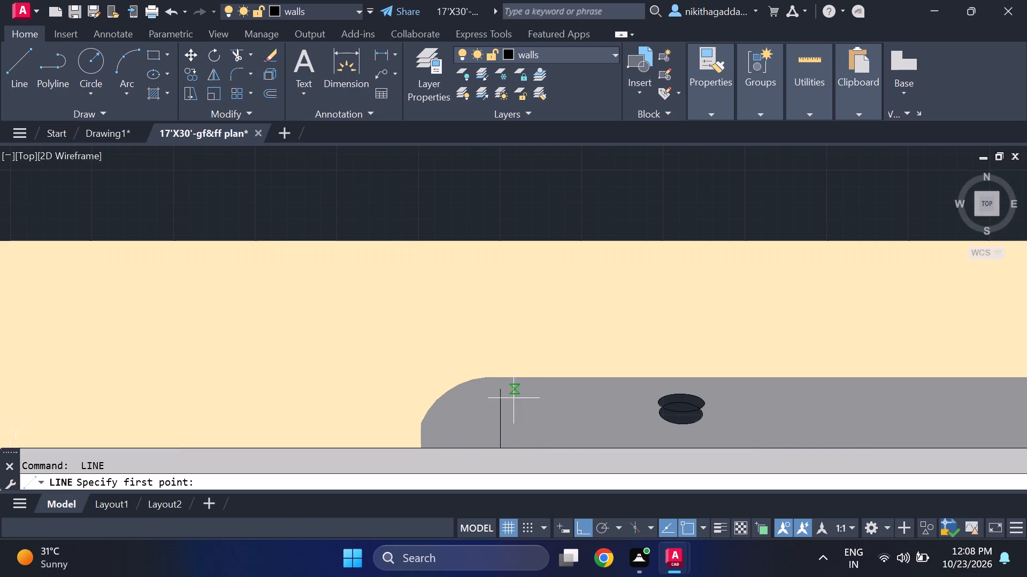
drag(503, 392, 508, 392)
middle_drag(948, 368, 737, 315)
scroll(708, 309, down, 1)
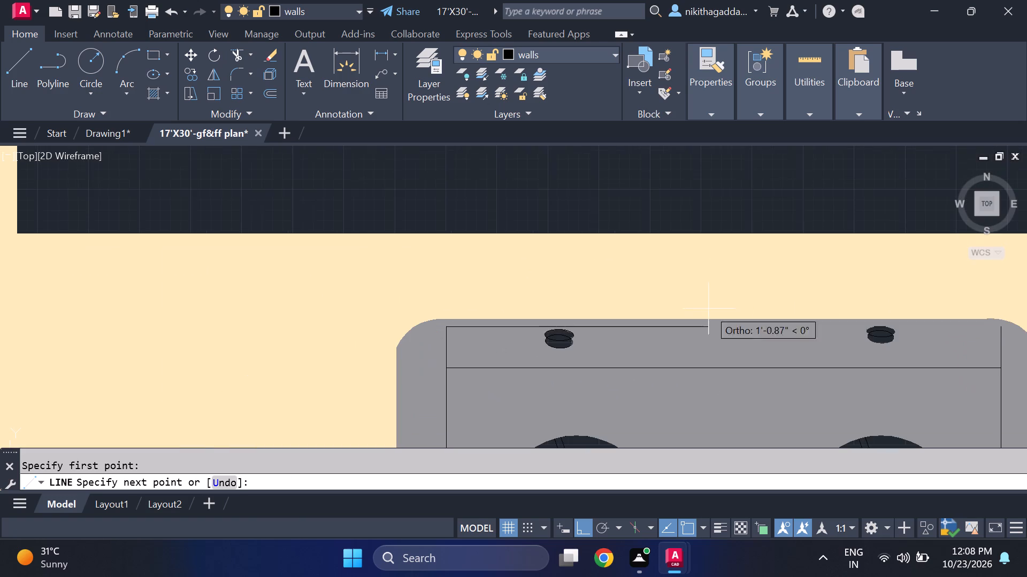
middle_drag(869, 334, 700, 365)
scroll(814, 344, up, 2)
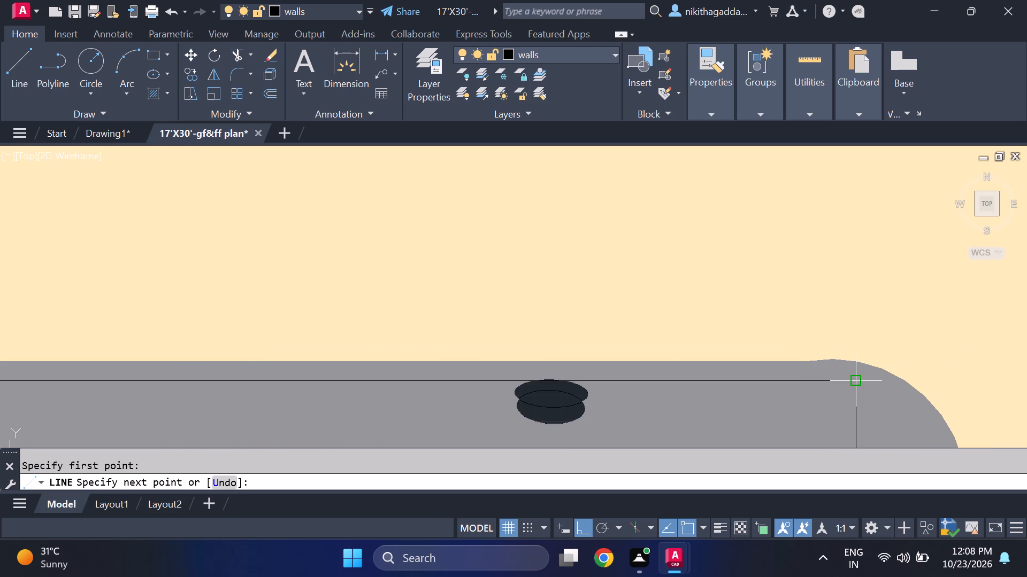
click(857, 382)
scroll(862, 311, down, 3)
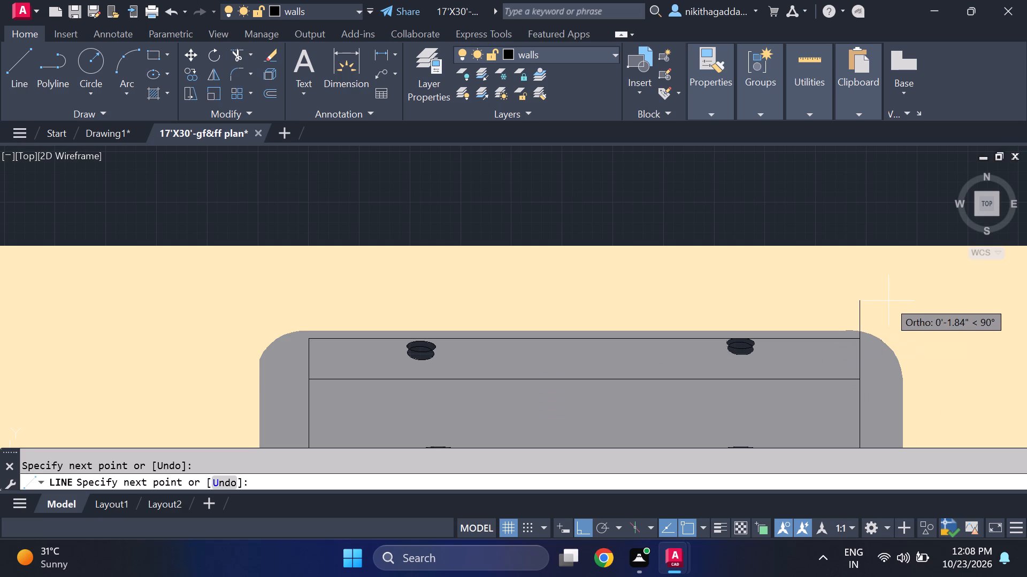
Erase the four leftover stove panel lines set aside in the empty area beside the kitchen's outer wall.
key(Escape)
scroll(852, 309, down, 3)
scroll(849, 358, down, 4)
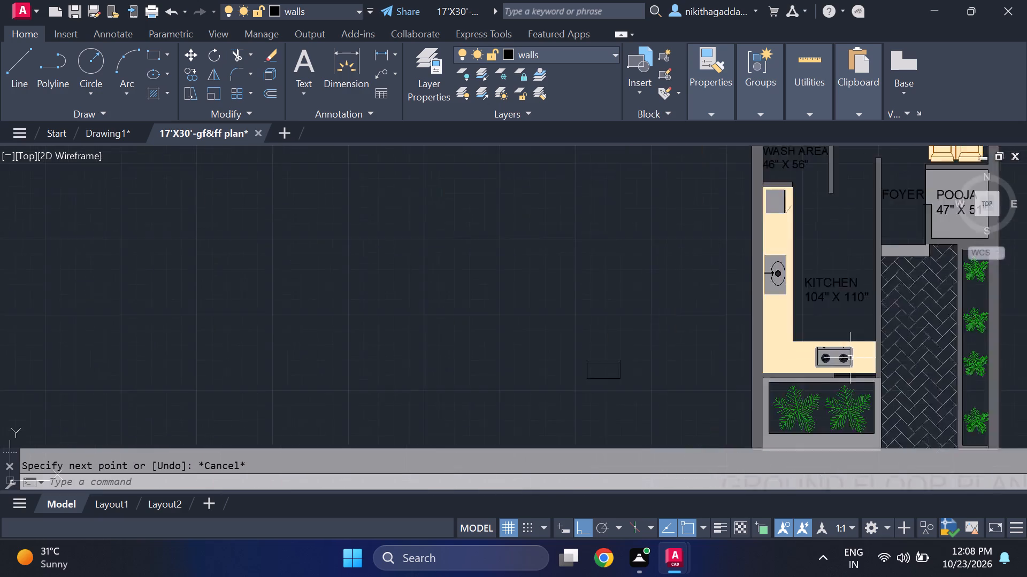
scroll(871, 375, up, 3)
scroll(875, 380, down, 3)
scroll(857, 354, up, 1)
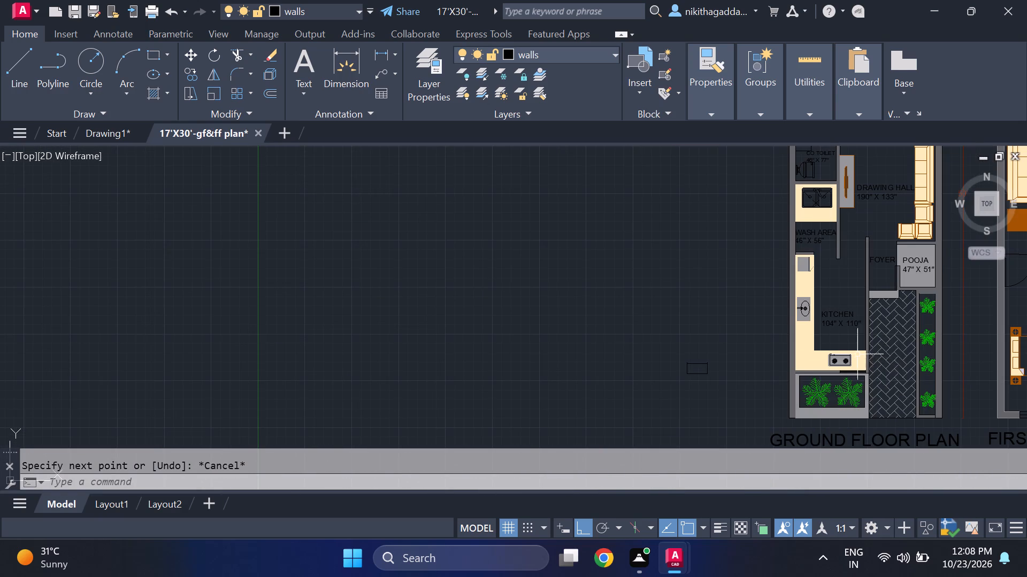
middle_drag(860, 356, 682, 353)
scroll(695, 310, down, 2)
middle_drag(755, 309, 762, 313)
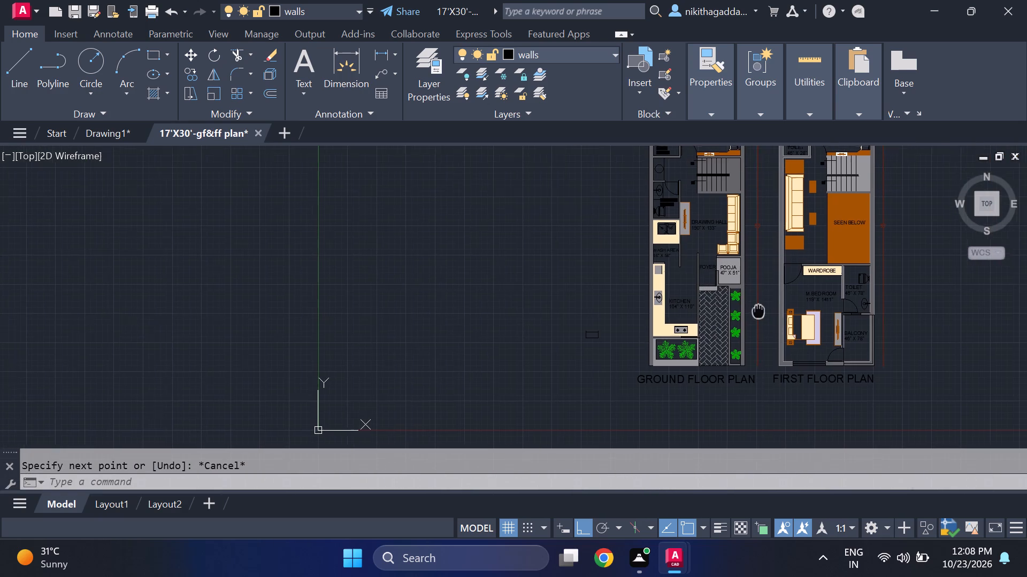
middle_drag(762, 313, 563, 373)
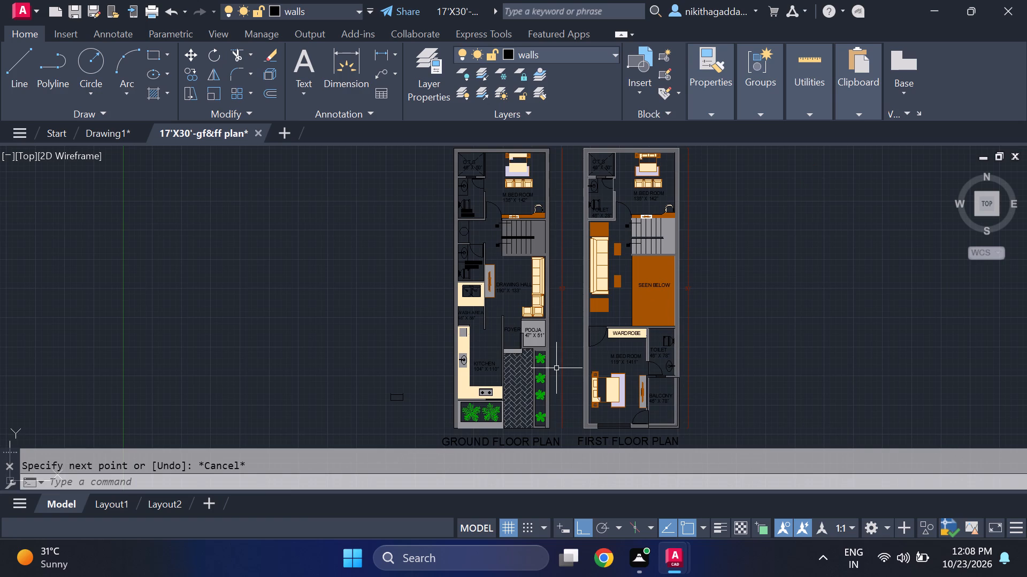
middle_drag(746, 333, 810, 379)
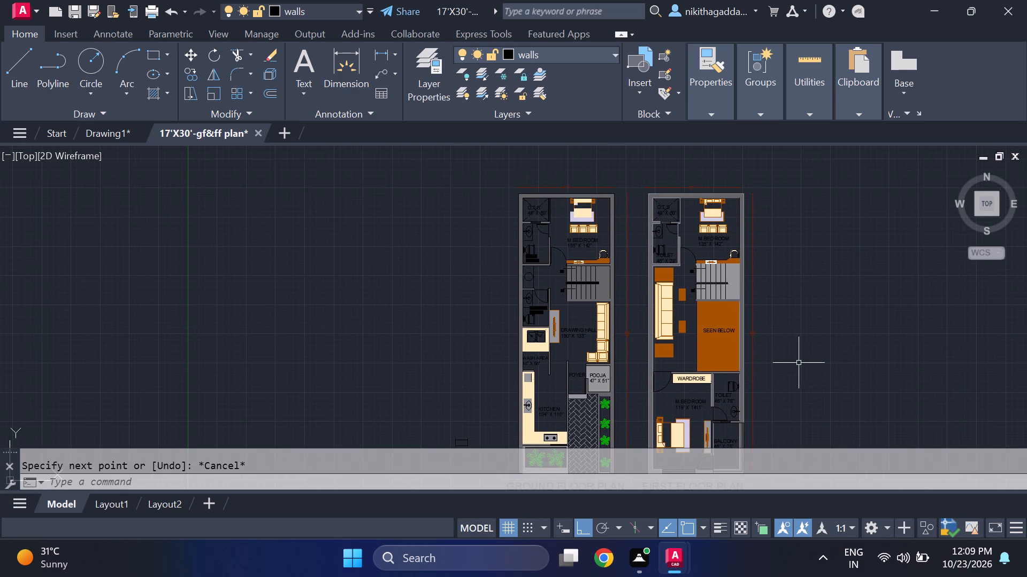
middle_drag(831, 309, 844, 336)
middle_click(844, 336)
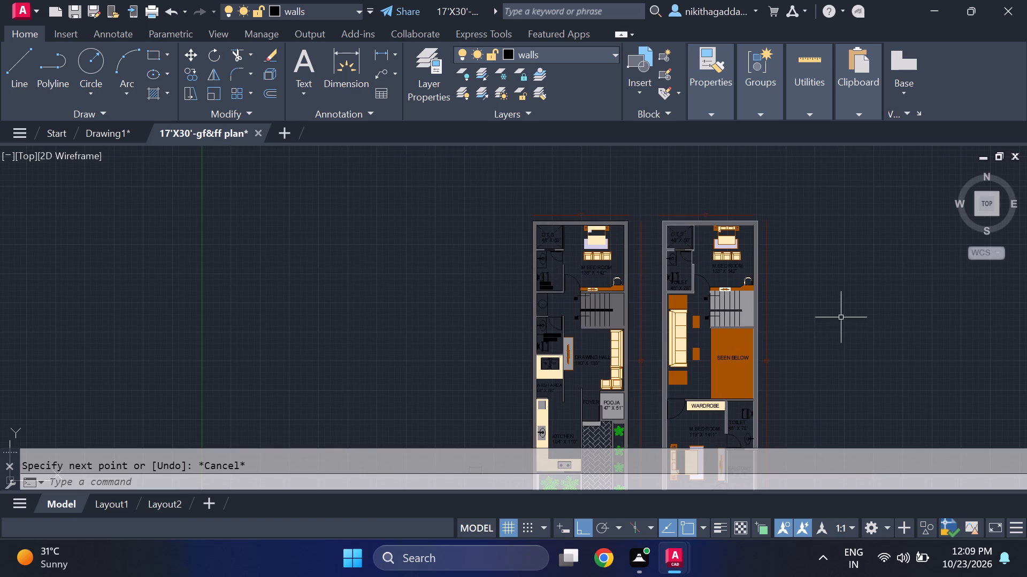
middle_drag(857, 351, 703, 248)
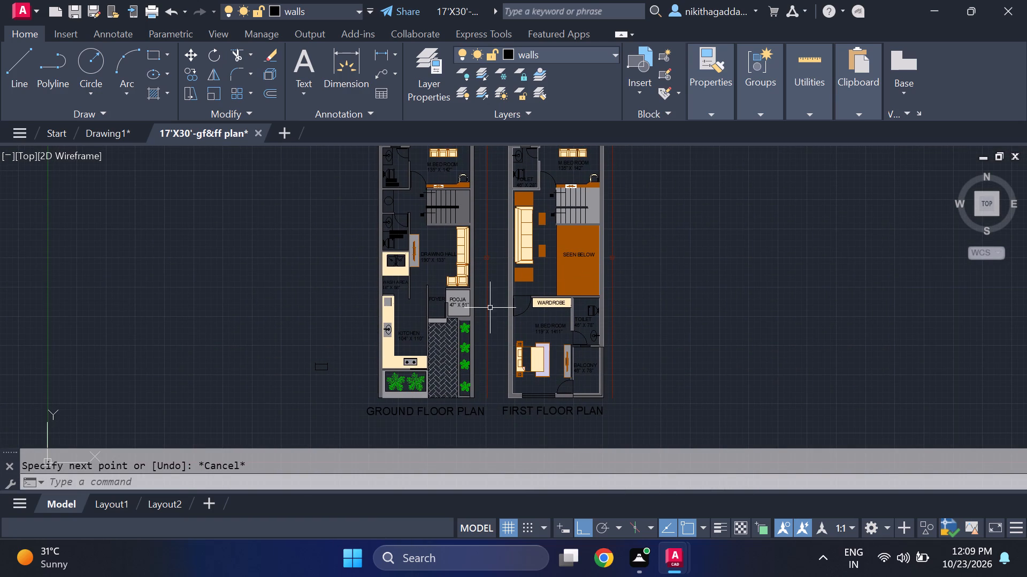
click(338, 341)
click(298, 402)
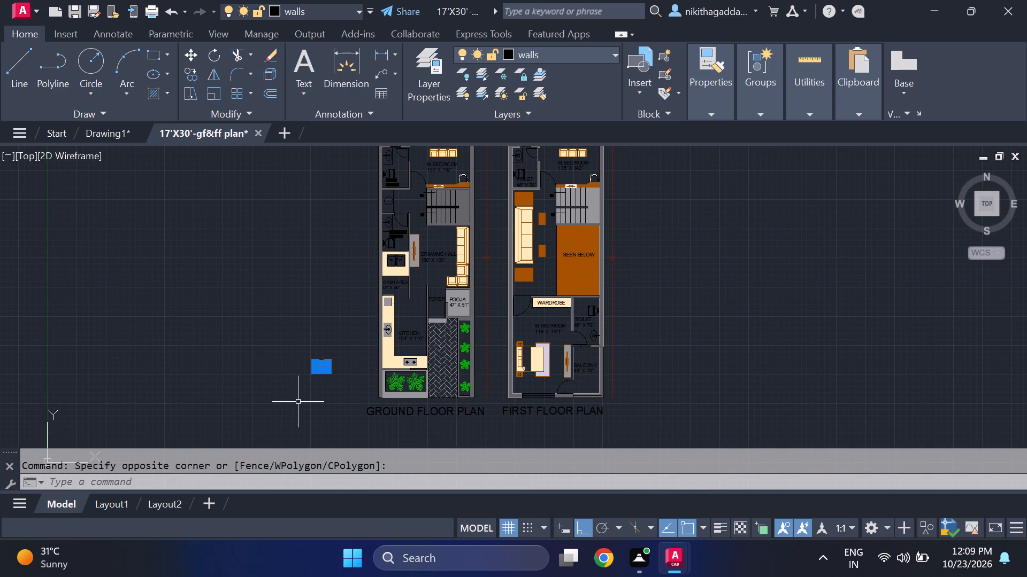
key(Delete)
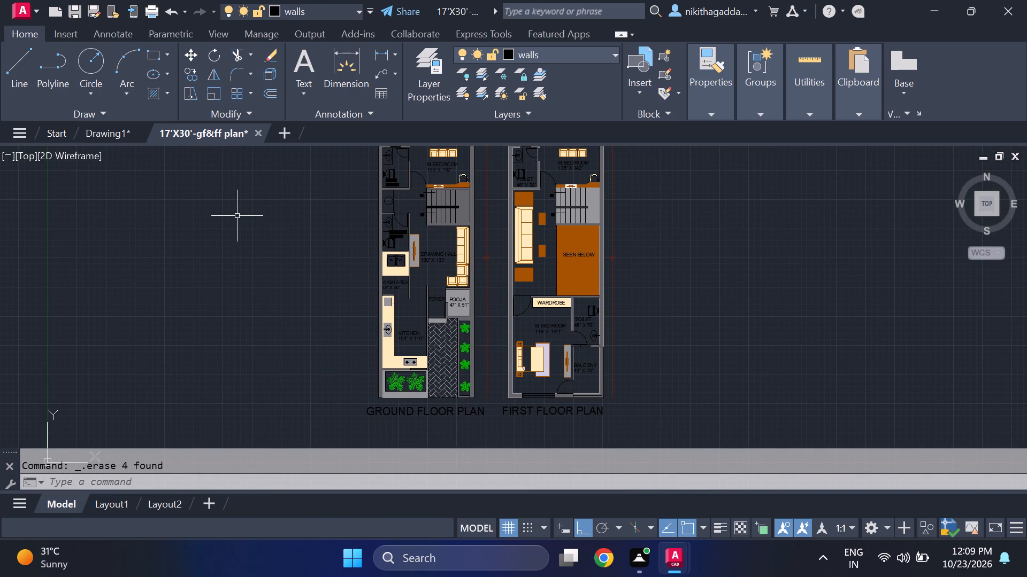
Move the two crossing dashed diagonals off the wash-area sink counter, horizontally out to the empty area beyond the outer wall.
scroll(359, 245, up, 2)
scroll(415, 302, up, 3)
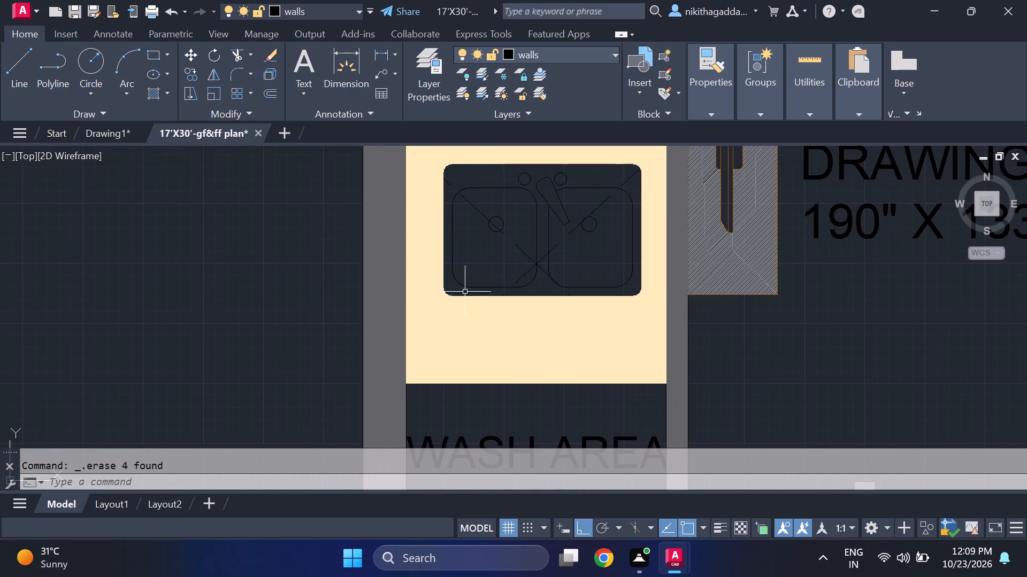
middle_drag(471, 283, 473, 338)
scroll(520, 295, up, 2)
scroll(535, 305, down, 3)
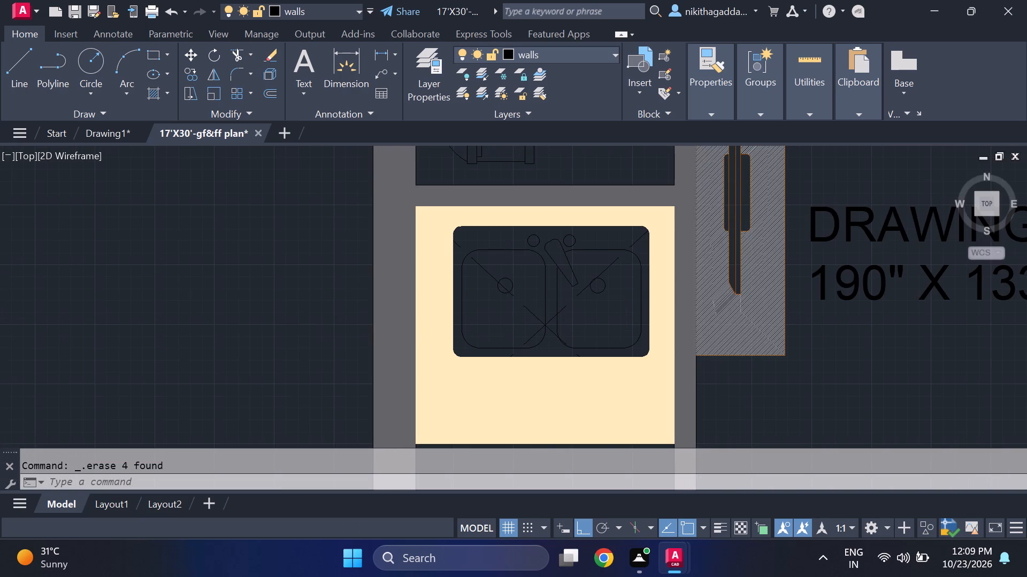
scroll(535, 305, up, 1)
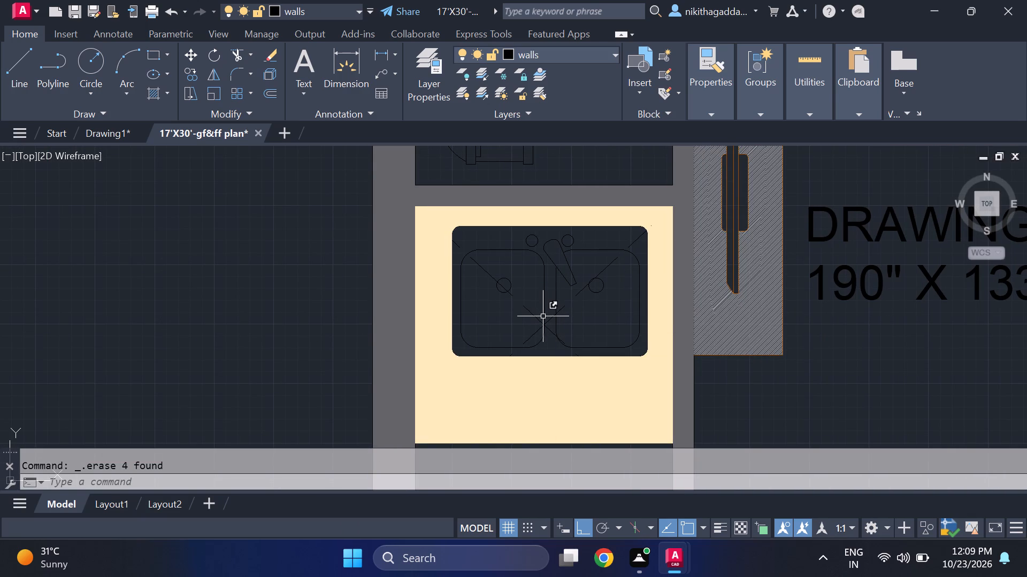
click(545, 302)
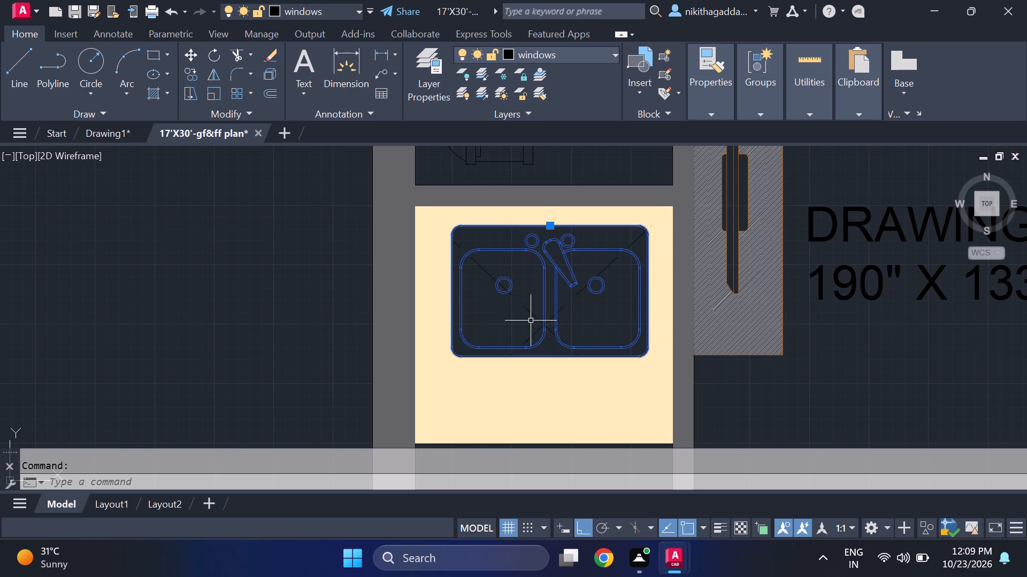
key(Escape)
scroll(532, 321, up, 3)
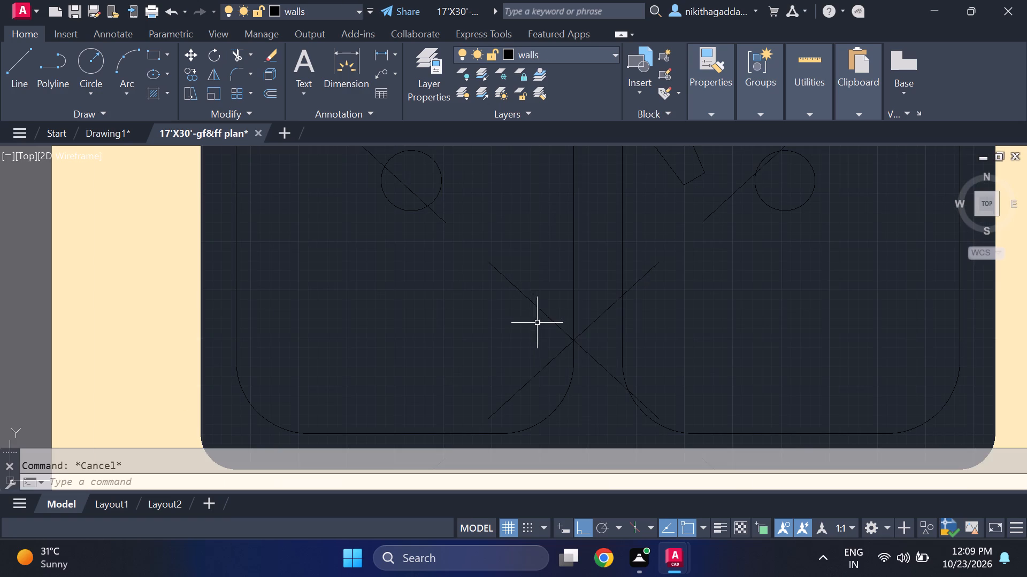
click(592, 339)
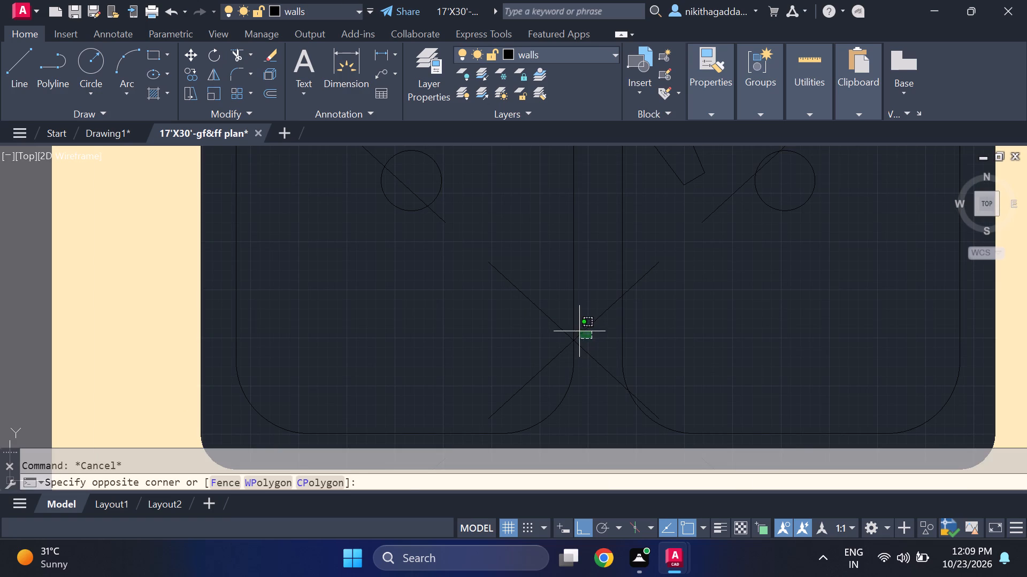
click(579, 330)
drag(551, 296, 548, 302)
click(502, 340)
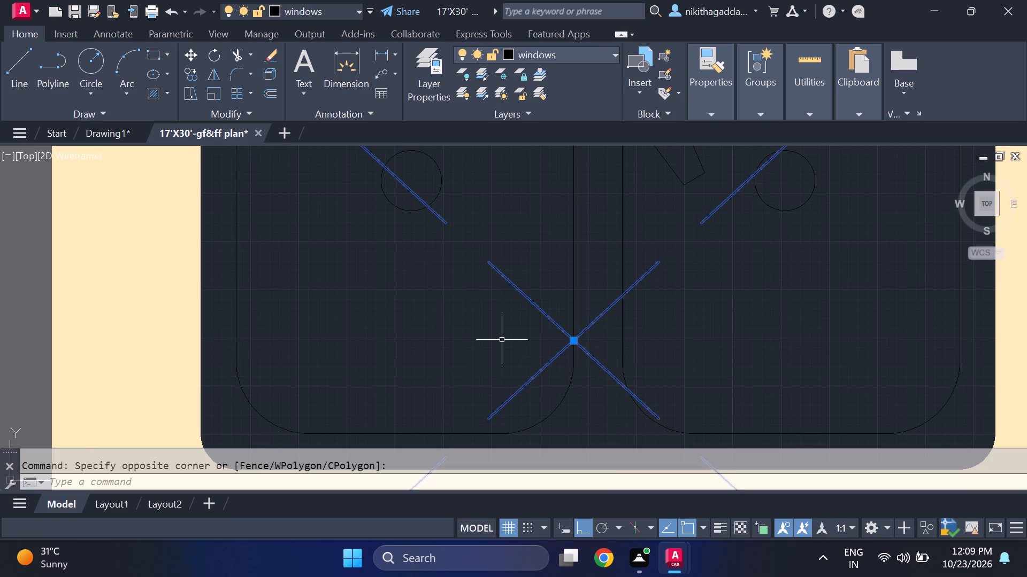
key(m)
key(Return)
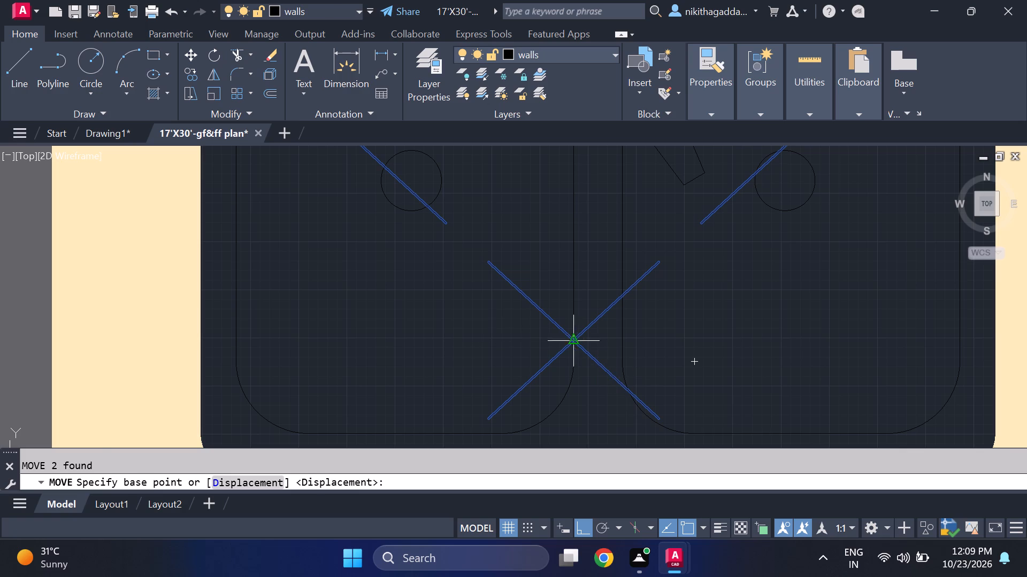
click(571, 338)
middle_drag(178, 392, 535, 375)
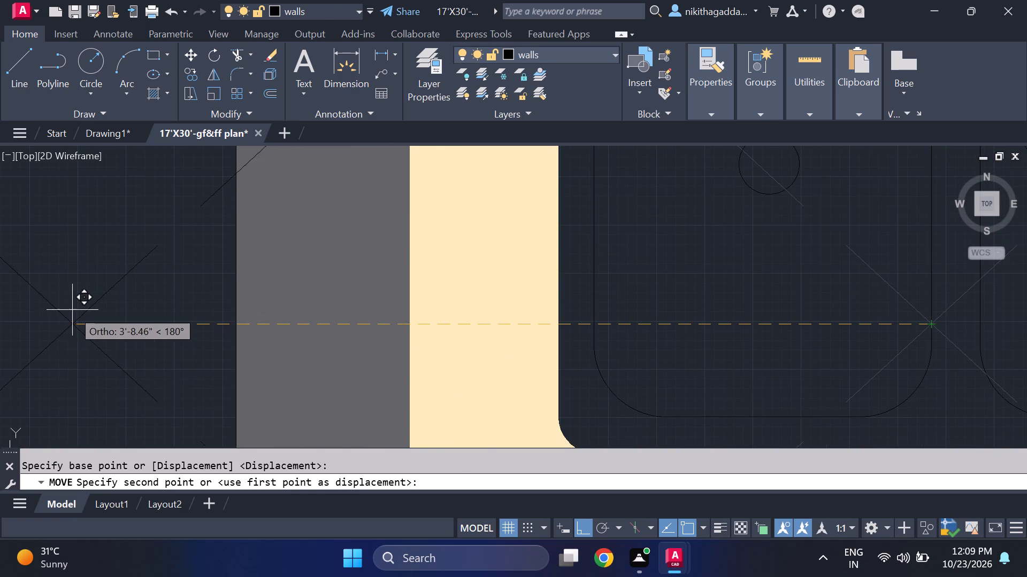
middle_drag(72, 310, 485, 276)
scroll(490, 277, down, 3)
click(246, 285)
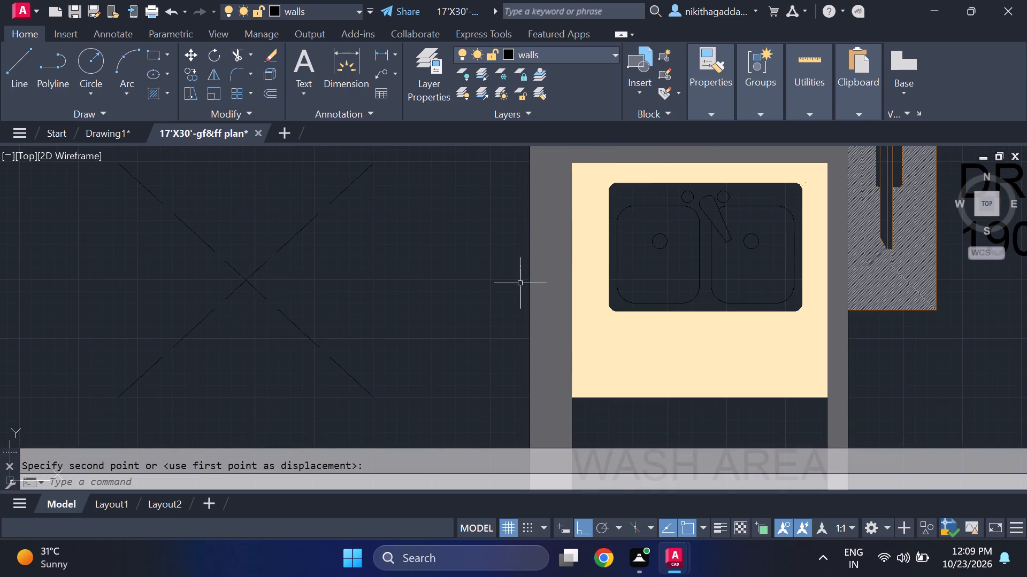
Fill the double sink's surround and right bowl with a solid hatch in colour 147,149,152, leaving the tap and drains open.
scroll(520, 283, down, 1)
middle_drag(664, 327, 590, 363)
scroll(591, 322, up, 2)
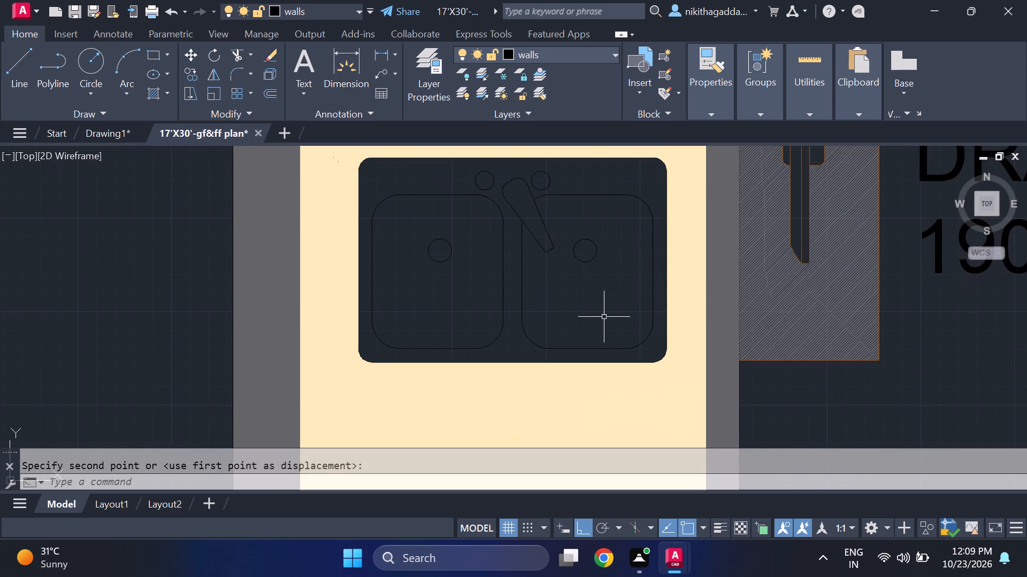
text(HATCH)
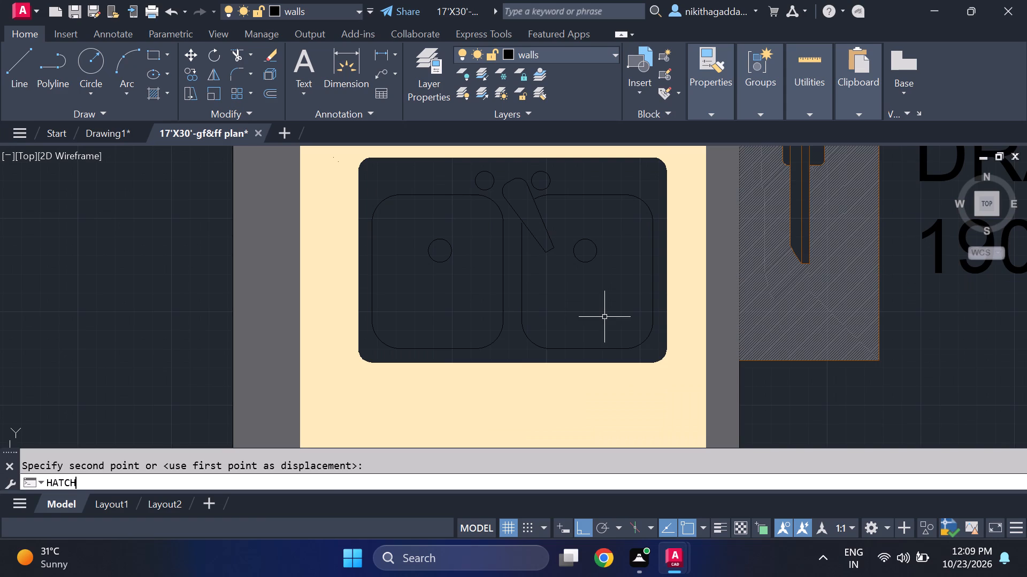
key(Return)
click(440, 295)
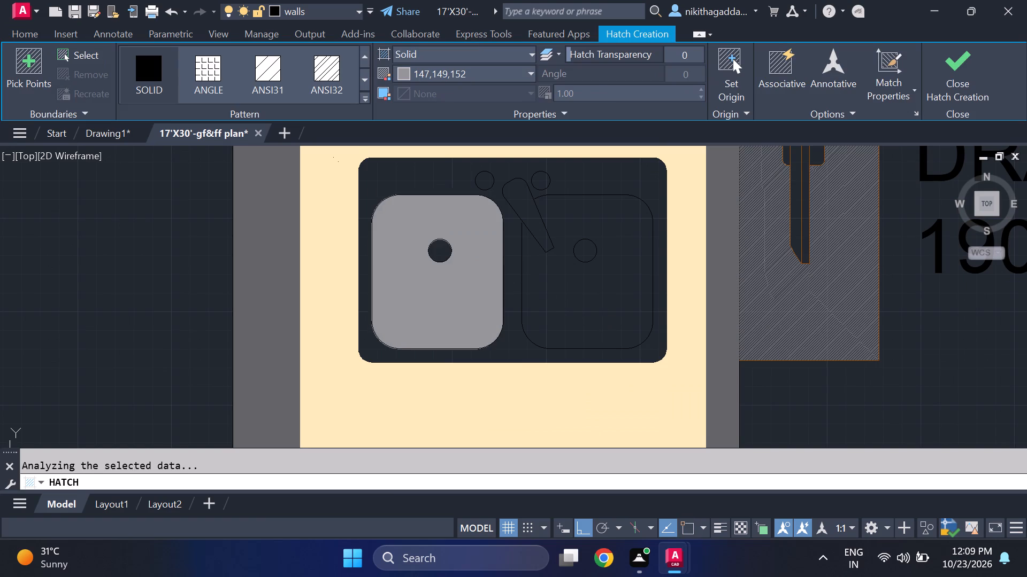
click(598, 283)
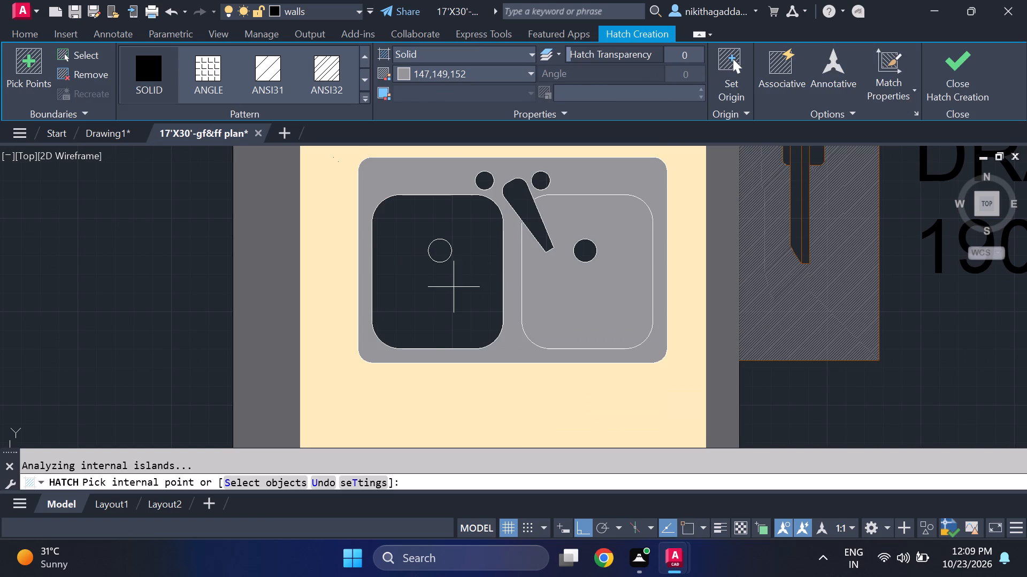
click(454, 287)
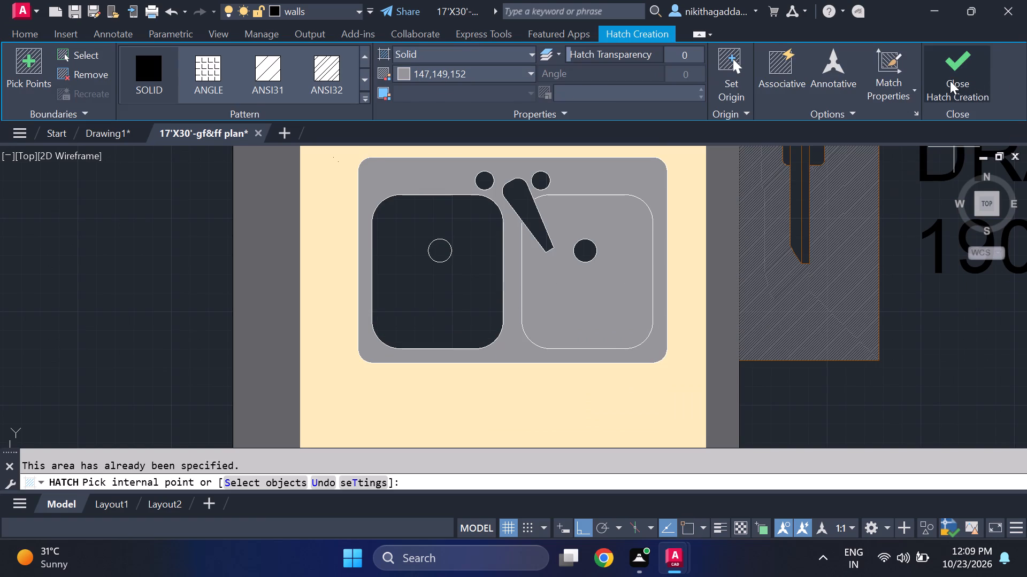
click(950, 81)
Fill the double sink's left bowl around its drain with the same solid hatch in colour 147,149,152.
scroll(602, 244, down, 2)
middle_drag(572, 243, 633, 350)
scroll(633, 350, up, 2)
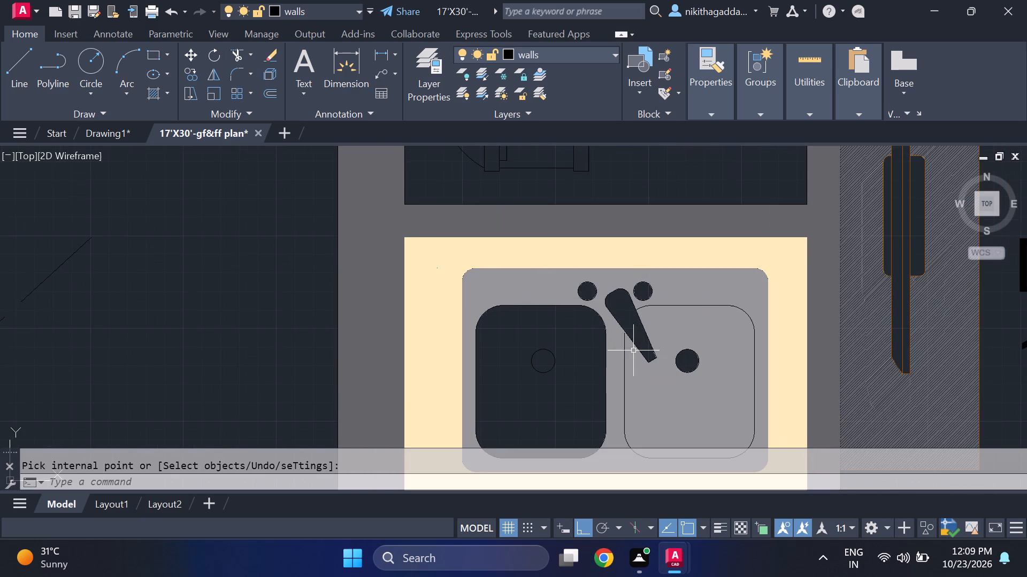
text(HATCH)
key(Return)
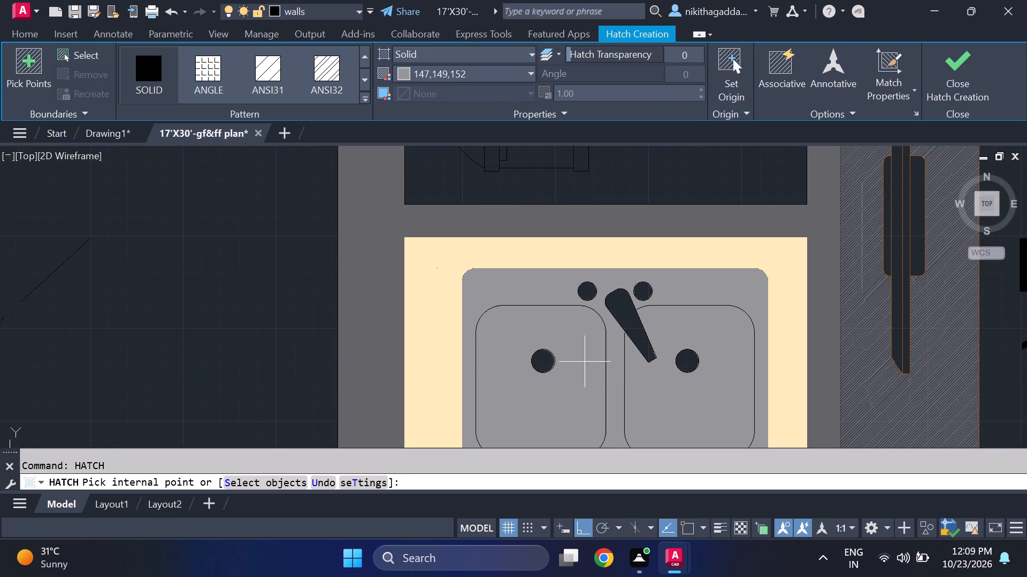
click(584, 362)
click(961, 89)
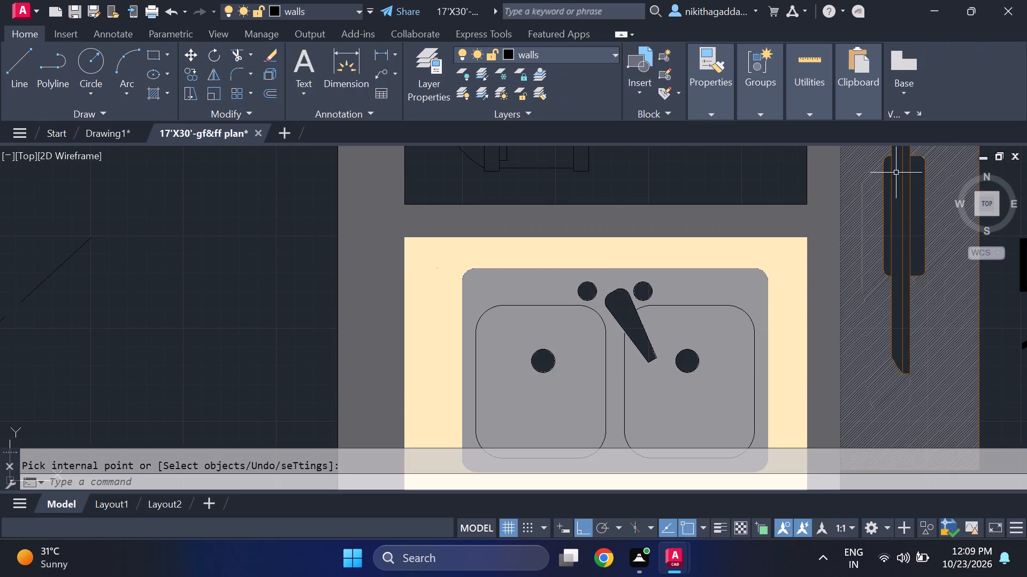
Copy the two set-aside dashed diagonals back onto the wash-area counter, aligning their upper-left end with the counter's upper-left corner.
scroll(854, 220, down, 3)
scroll(846, 280, down, 3)
scroll(840, 283, up, 2)
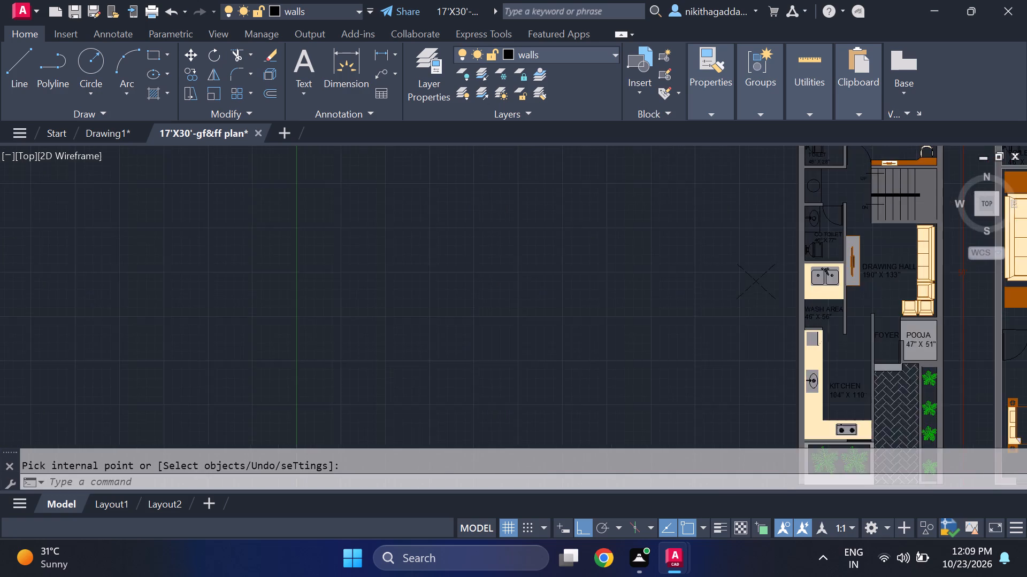
scroll(840, 283, up, 1)
scroll(814, 248, up, 4)
scroll(814, 245, down, 6)
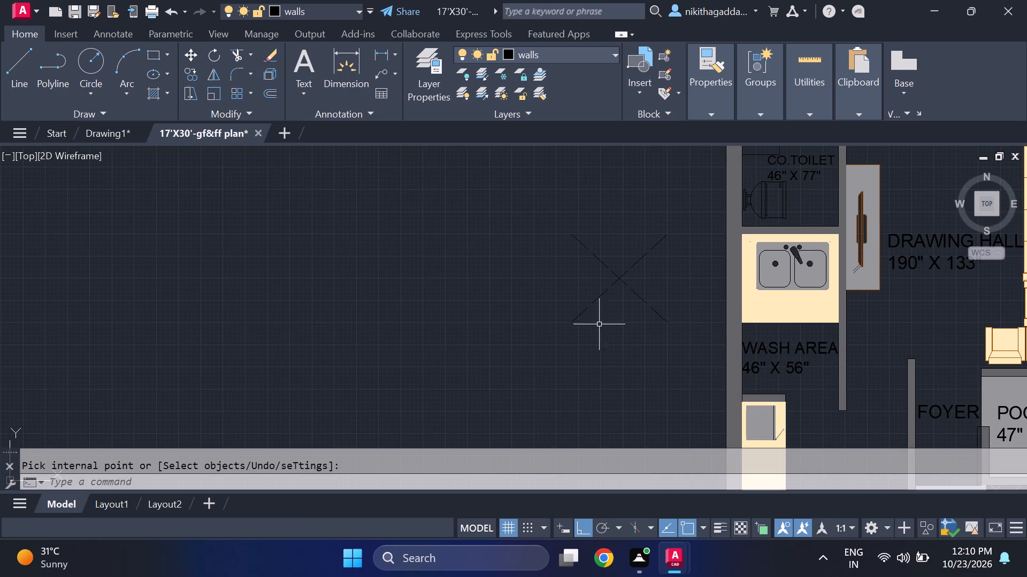
drag(677, 207, 672, 218)
click(477, 343)
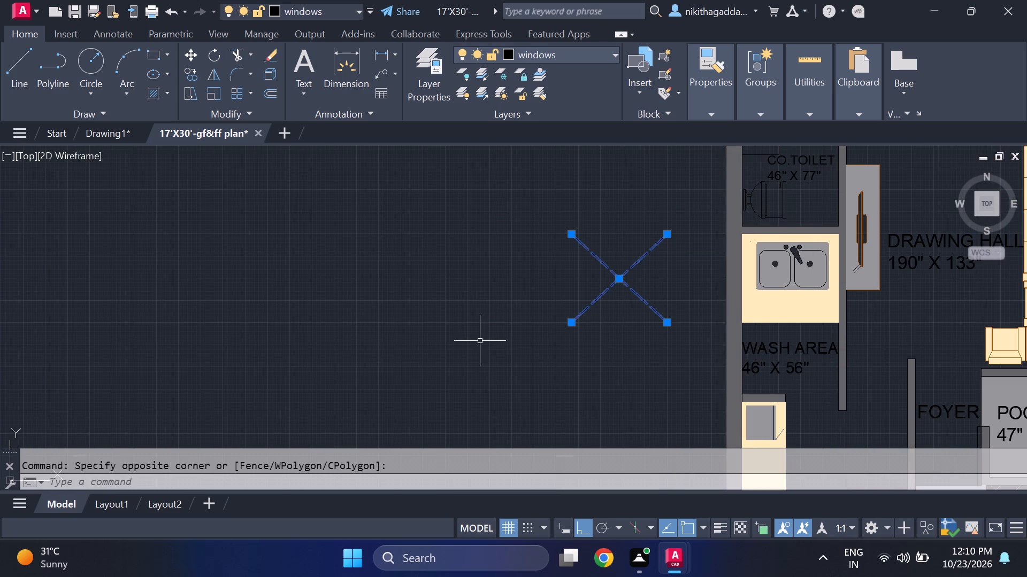
key(m)
key(BackSpace)
text(CO')
key(Return)
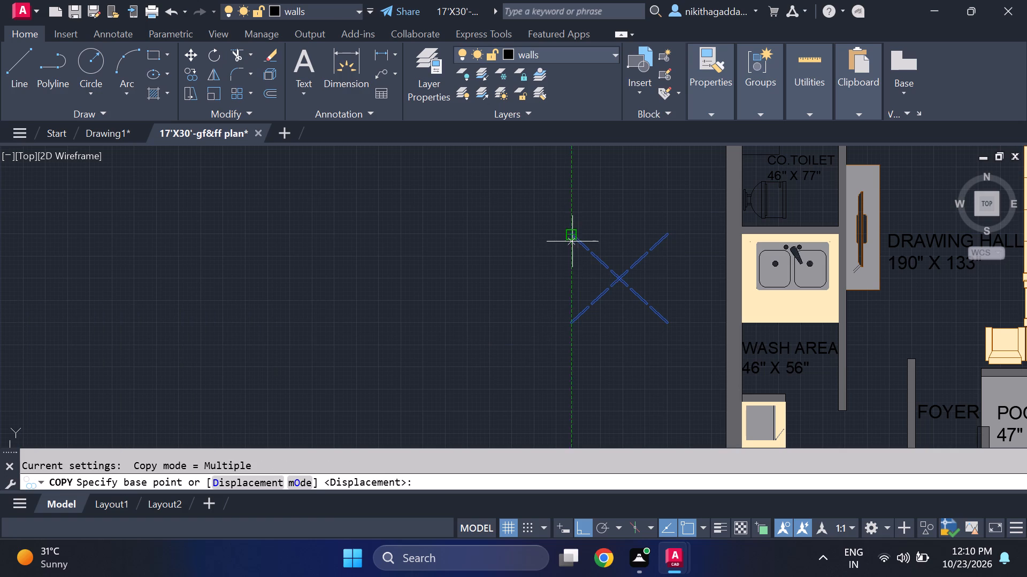
click(571, 232)
scroll(761, 264, up, 3)
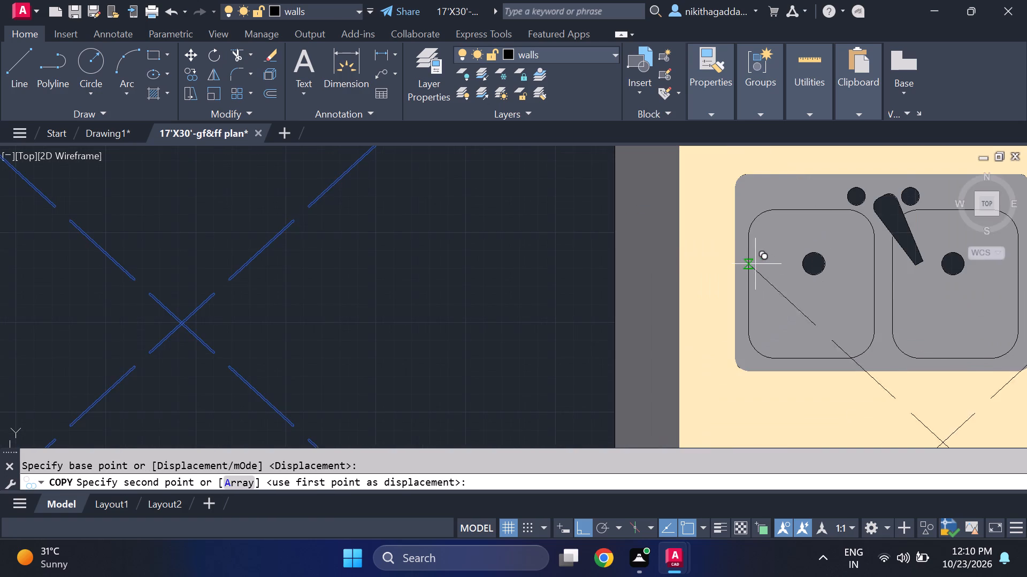
middle_drag(722, 254, 710, 366)
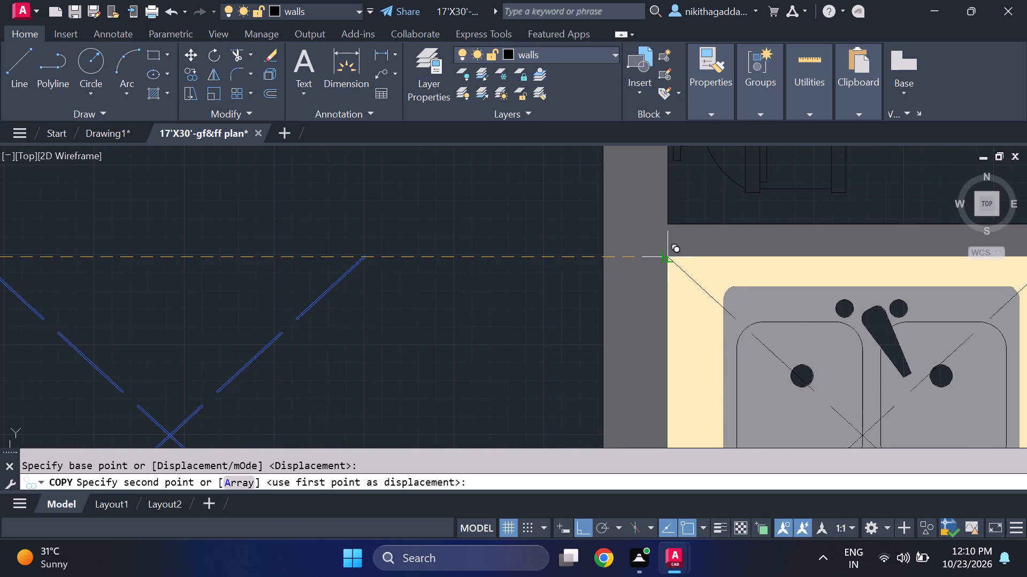
click(666, 258)
scroll(618, 248, down, 4)
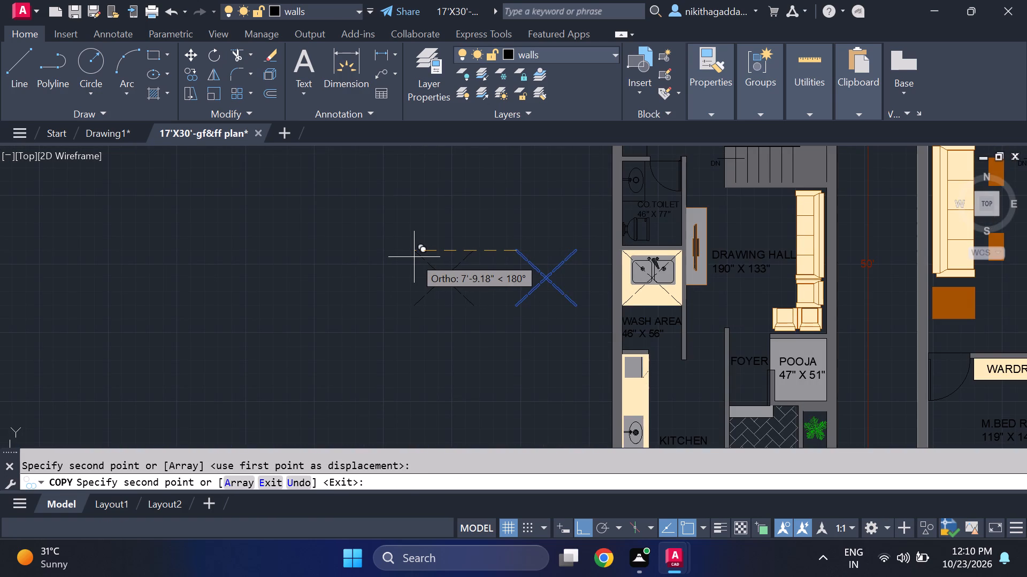
key(Escape)
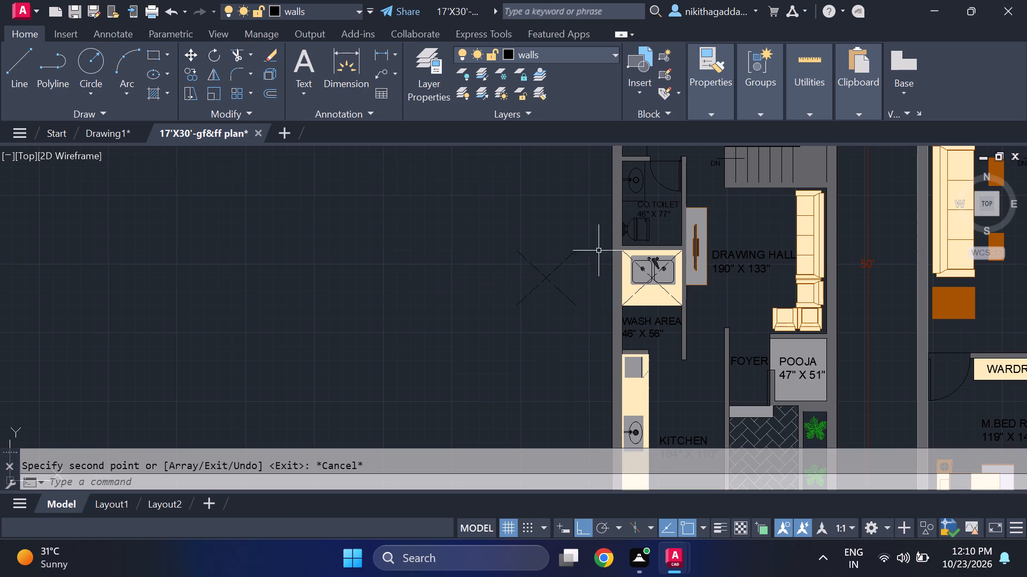
Delete the two set-aside dashed diagonals from the empty area outside the ground-floor plan.
drag(579, 225, 578, 235)
click(470, 299)
key(Delete)
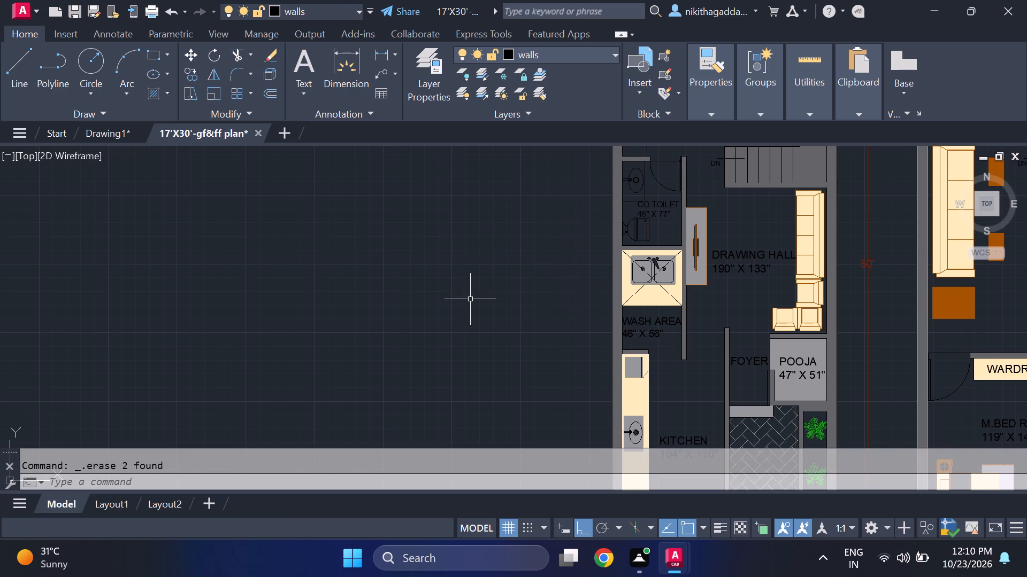
Examine the ground-floor and first-floor plans side by side, checking hatching, furniture and room labels from the bedrooms to the plan titles.
middle_drag(487, 293, 433, 391)
middle_drag(419, 322, 396, 291)
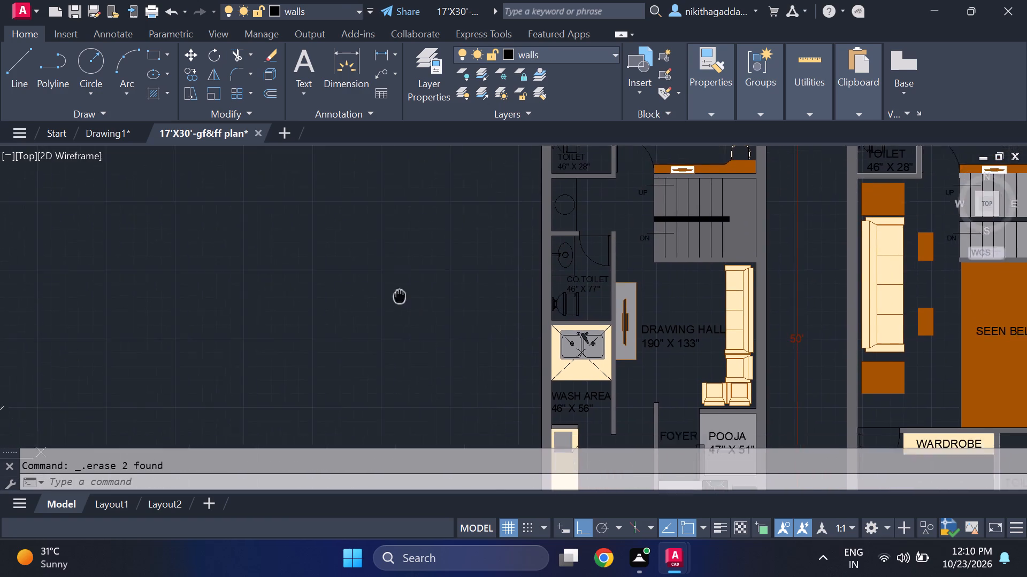
middle_drag(396, 291, 364, 260)
middle_drag(684, 300, 606, 314)
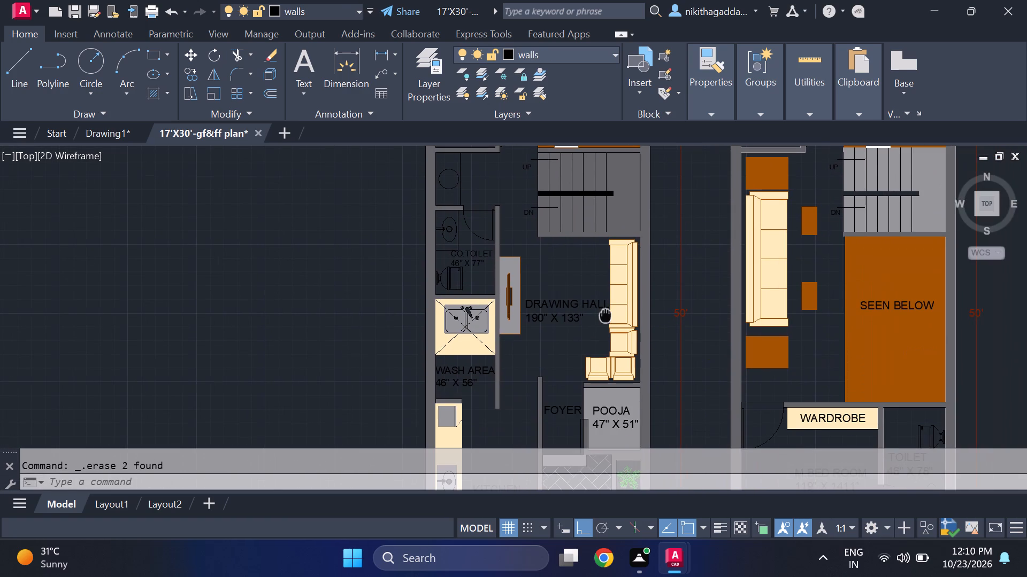
middle_drag(606, 314, 603, 344)
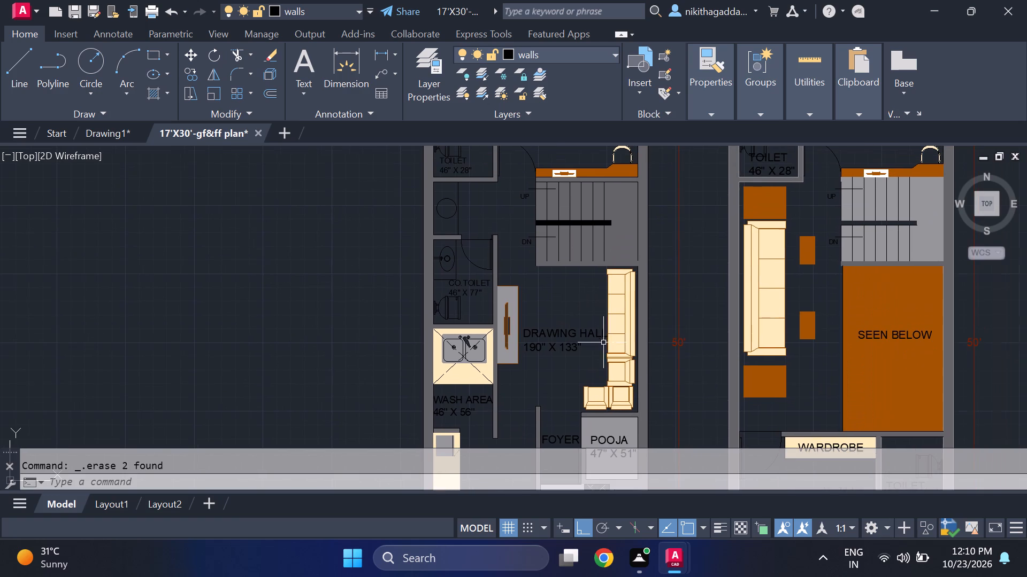
middle_drag(581, 315, 529, 332)
scroll(595, 371, up, 1)
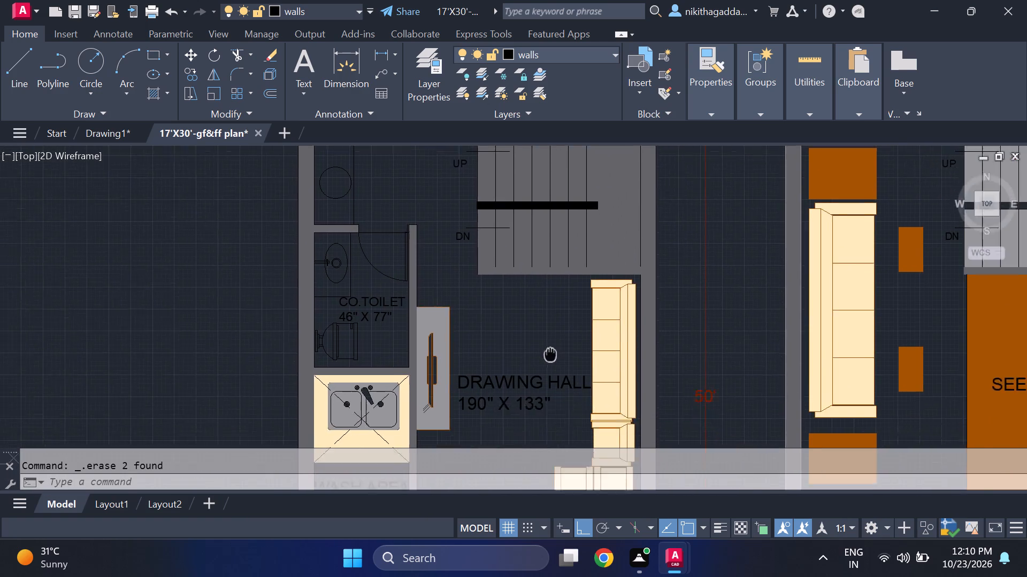
middle_drag(529, 332, 518, 319)
scroll(539, 289, down, 2)
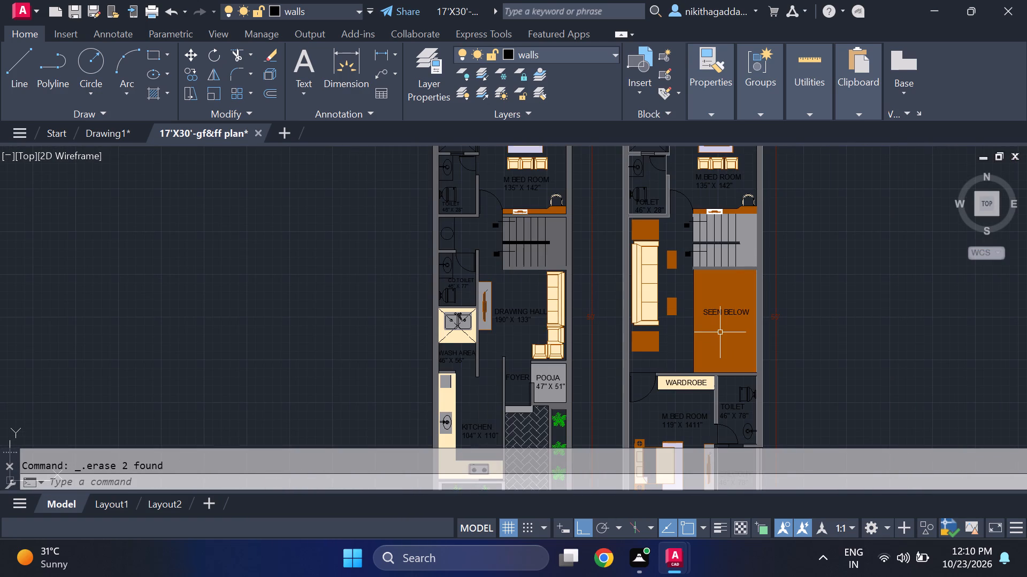
scroll(712, 254, up, 1)
middle_drag(715, 258, 735, 318)
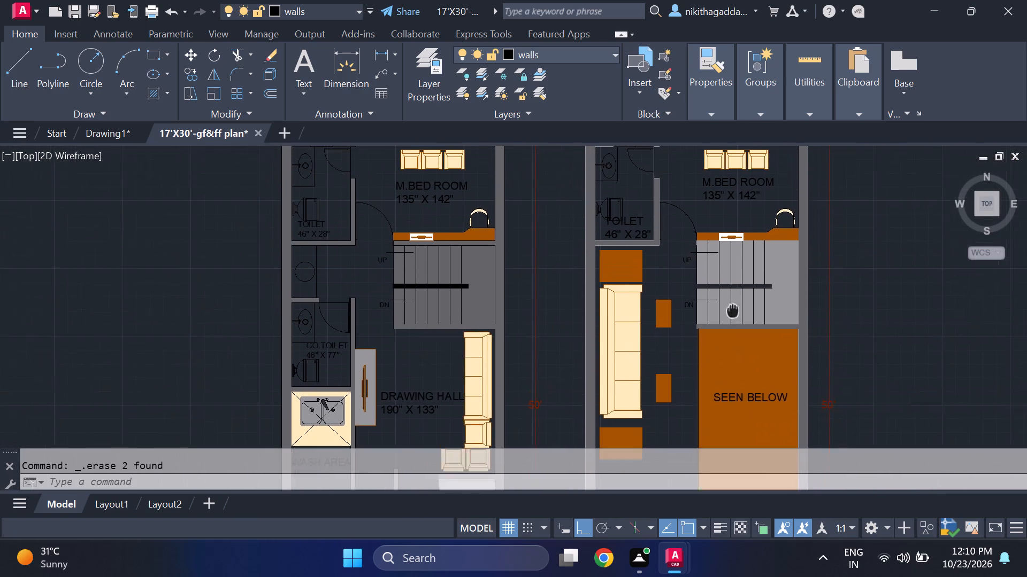
middle_drag(735, 318, 738, 329)
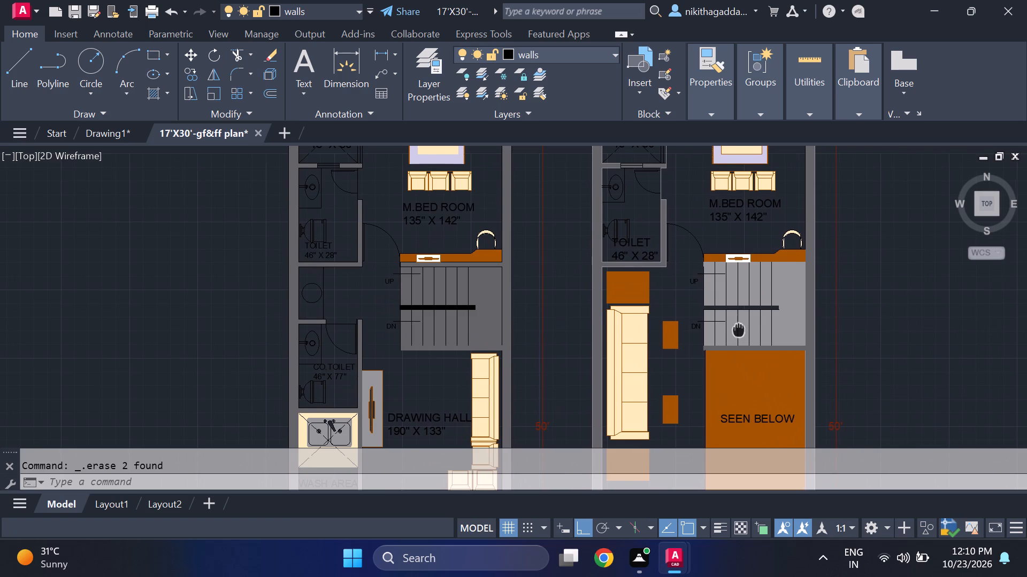
middle_drag(738, 329, 738, 354)
middle_click(738, 354)
middle_drag(738, 354, 700, 287)
middle_drag(678, 351, 668, 232)
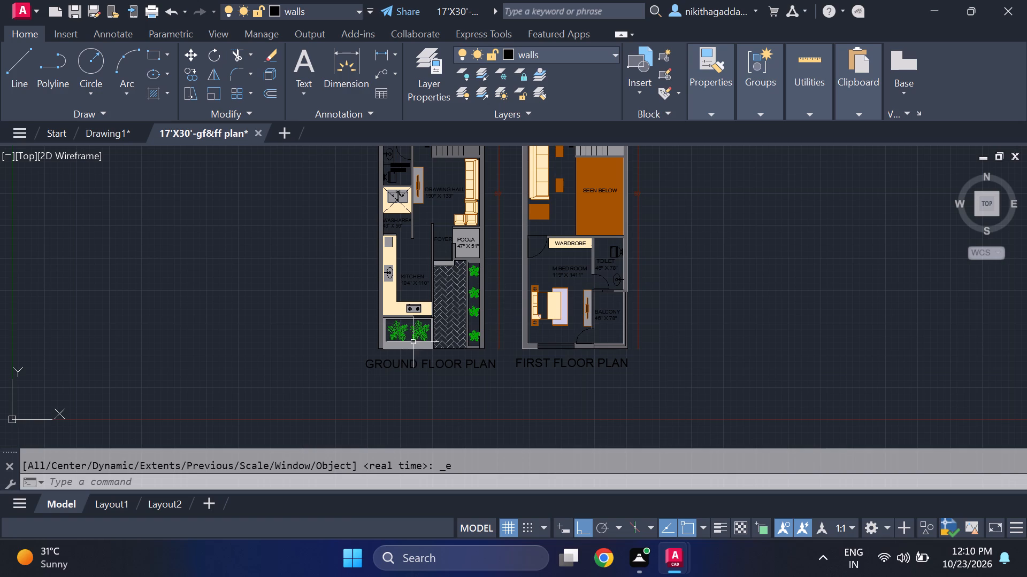
scroll(786, 357, up, 1)
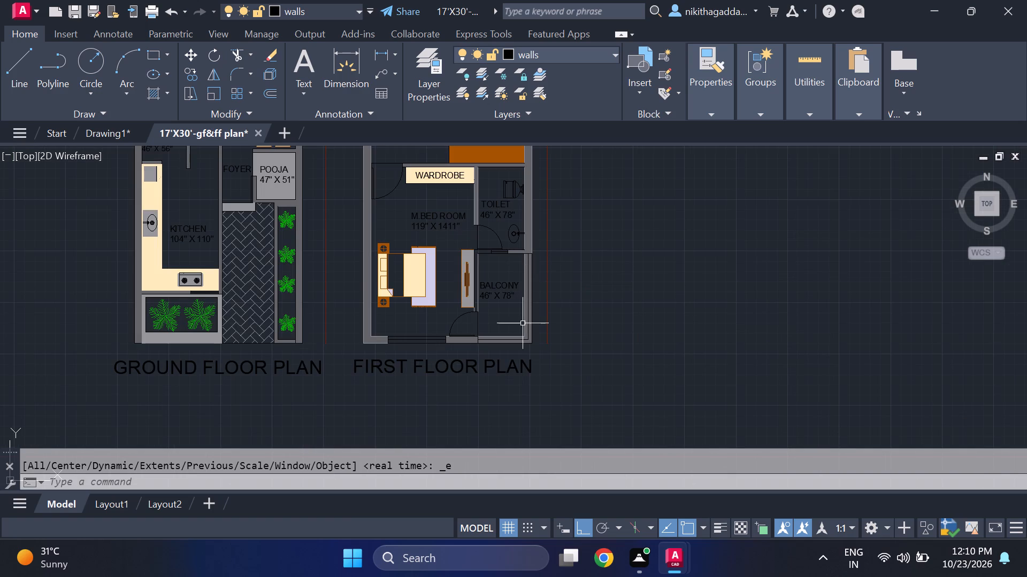
scroll(327, 319, up, 1)
middle_drag(327, 319, 458, 333)
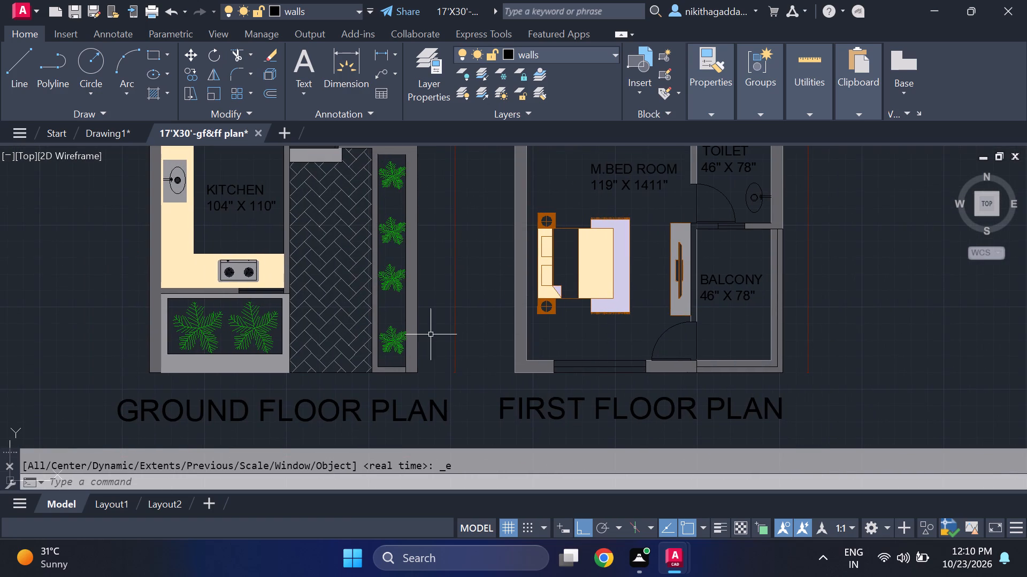
scroll(500, 357, down, 2)
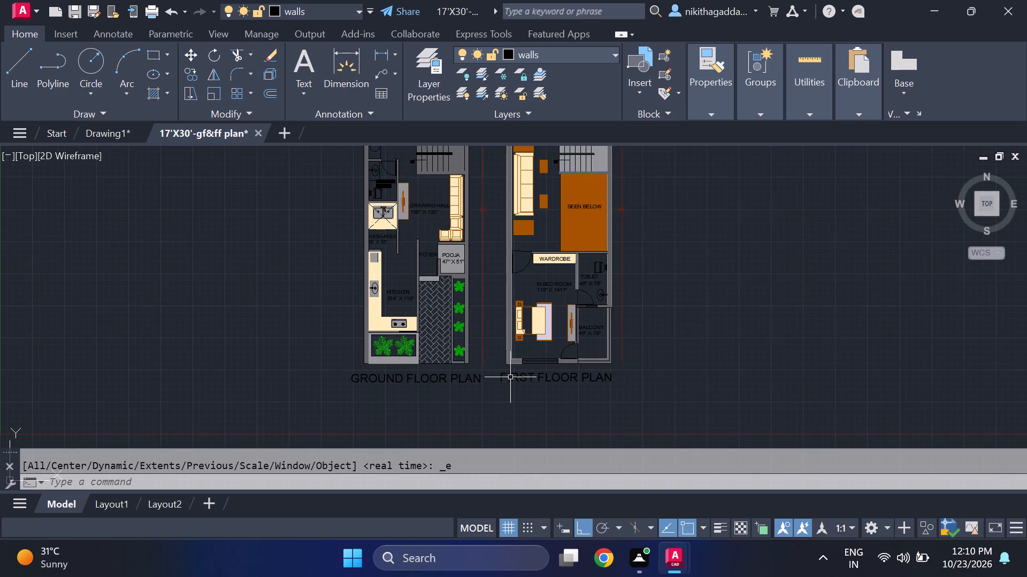
scroll(511, 382, up, 3)
scroll(532, 356, down, 4)
scroll(518, 330, up, 2)
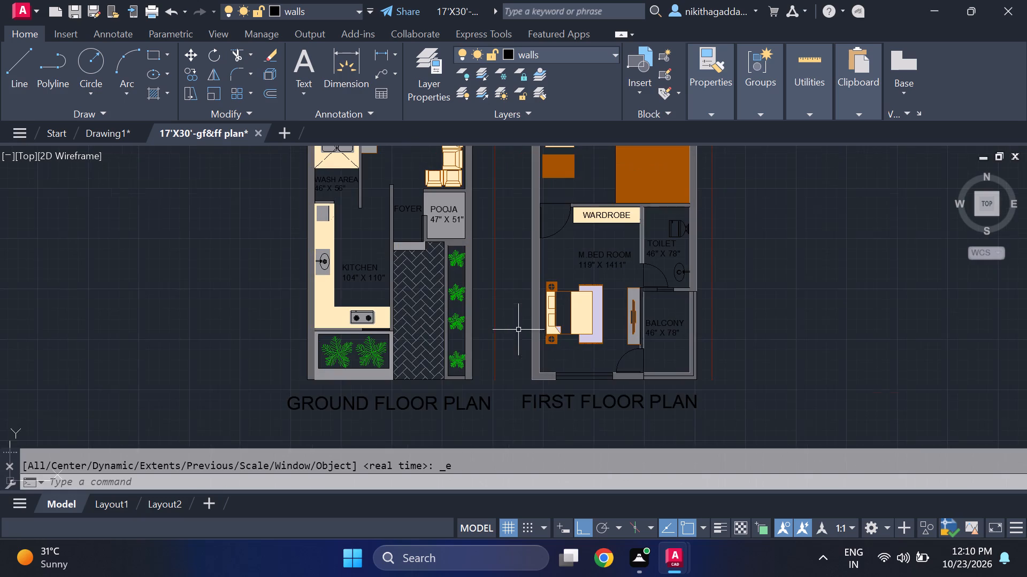
middle_drag(538, 353, 584, 377)
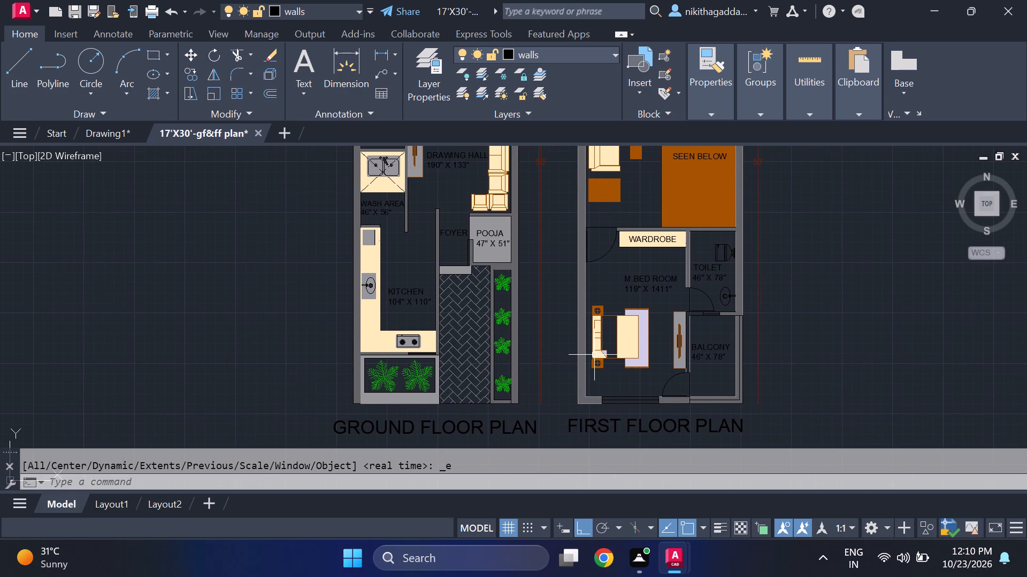
scroll(698, 373, up, 2)
scroll(699, 375, down, 5)
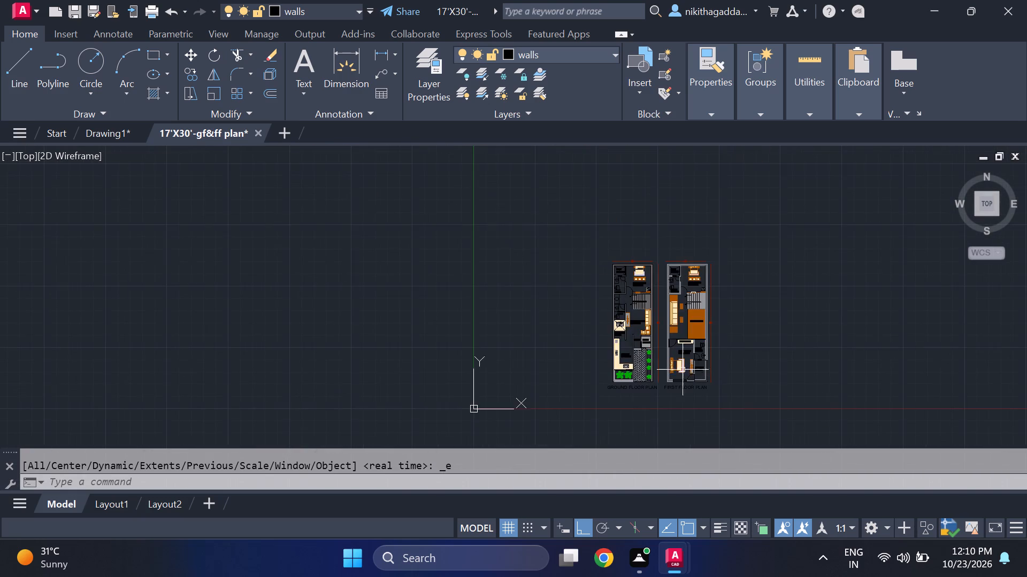
scroll(633, 356, up, 4)
scroll(661, 368, down, 4)
scroll(687, 374, up, 4)
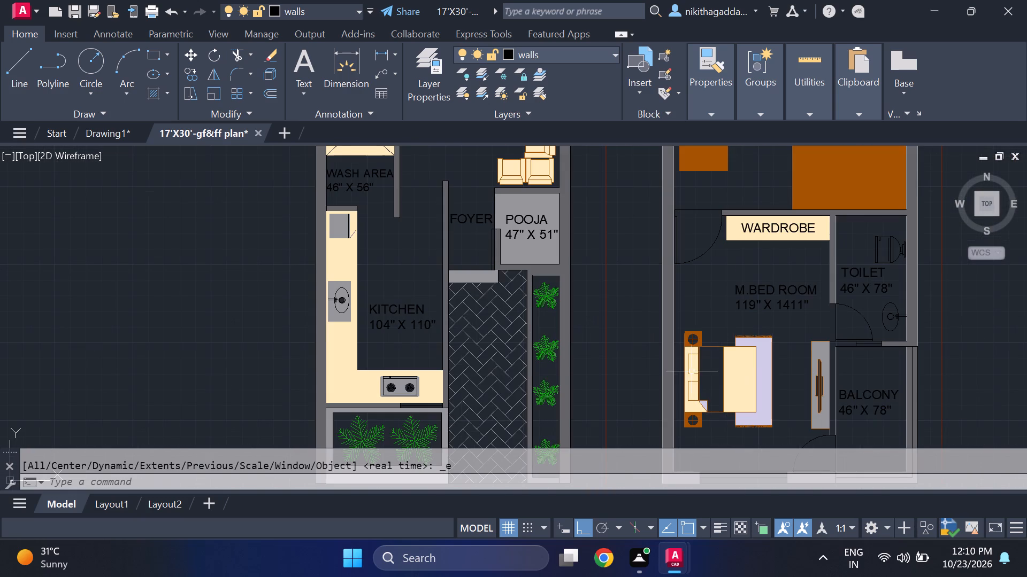
middle_drag(676, 302, 690, 377)
scroll(687, 290, down, 3)
scroll(691, 264, up, 2)
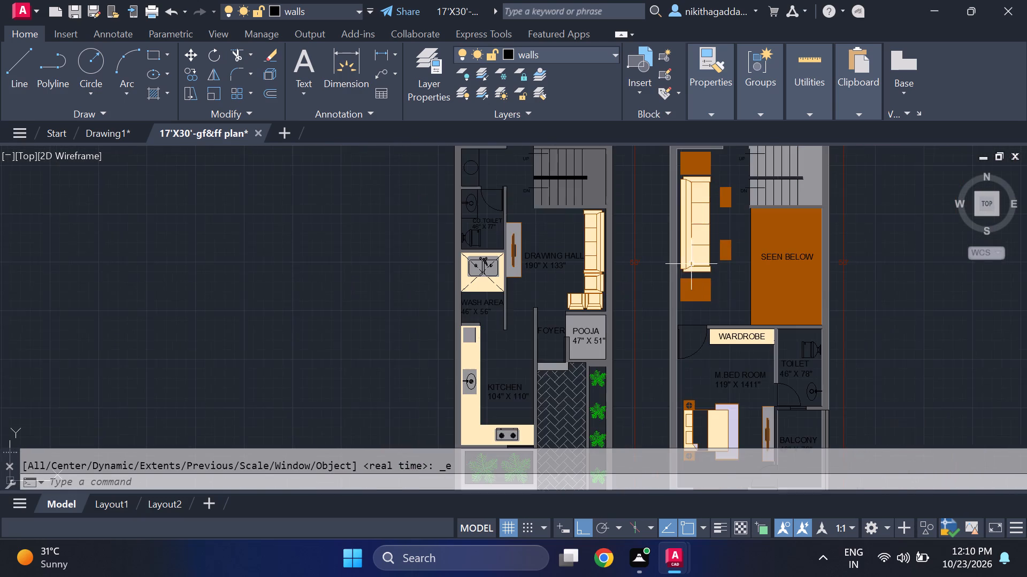
middle_drag(710, 300, 722, 381)
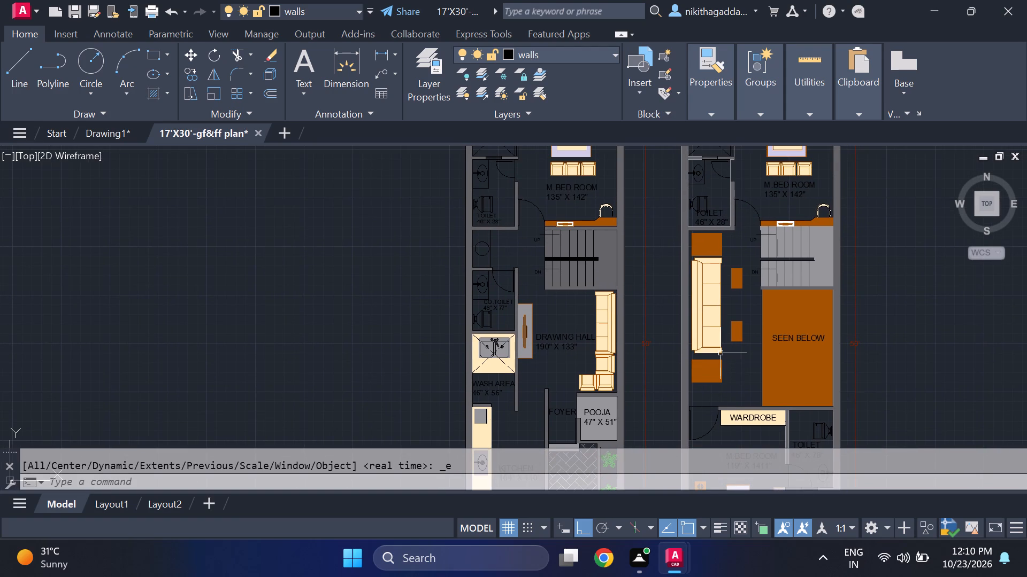
scroll(721, 353, up, 2)
scroll(718, 357, down, 3)
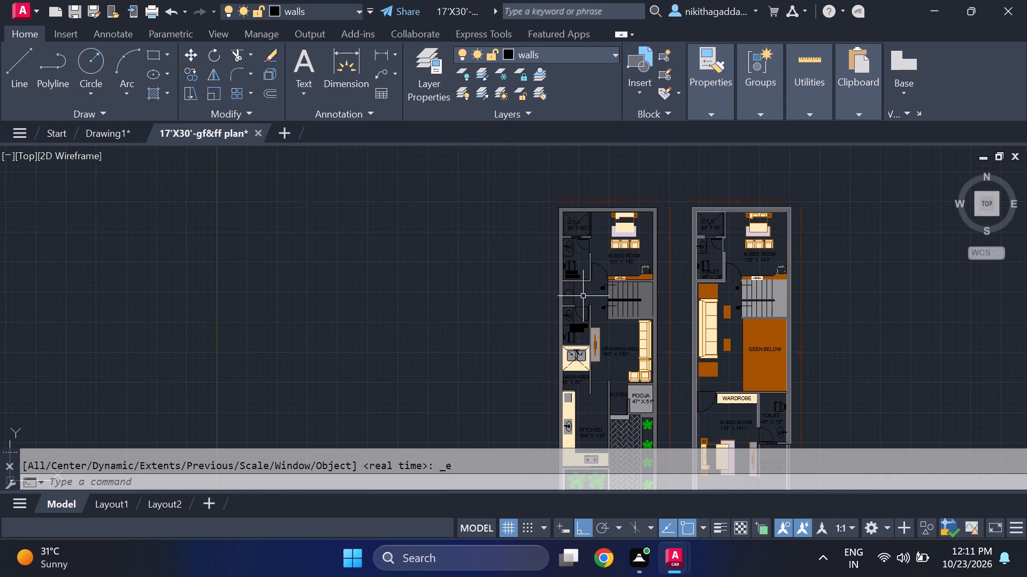
Delete the oversized TOILET 46" X 28" label from the first-floor toilet beside the upper master bedroom.
scroll(723, 253, up, 2)
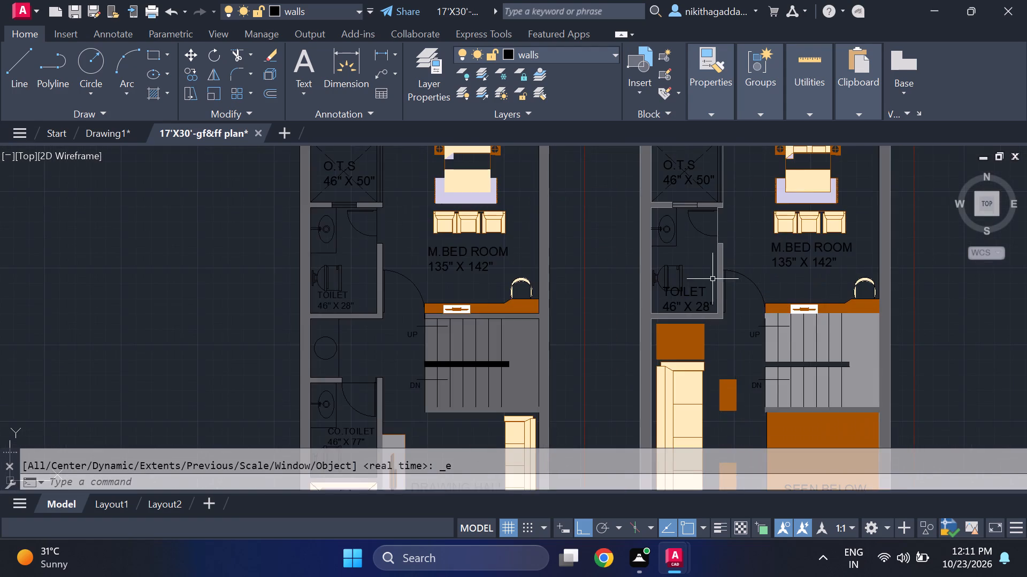
scroll(689, 286, up, 3)
scroll(695, 355, down, 4)
scroll(688, 335, up, 4)
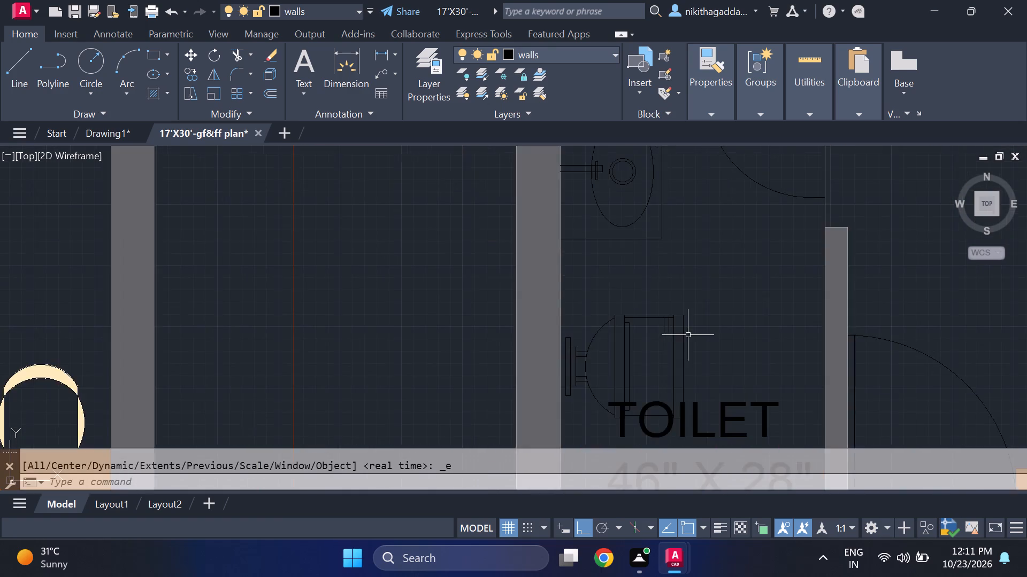
scroll(688, 335, down, 4)
scroll(690, 350, up, 4)
scroll(696, 326, down, 4)
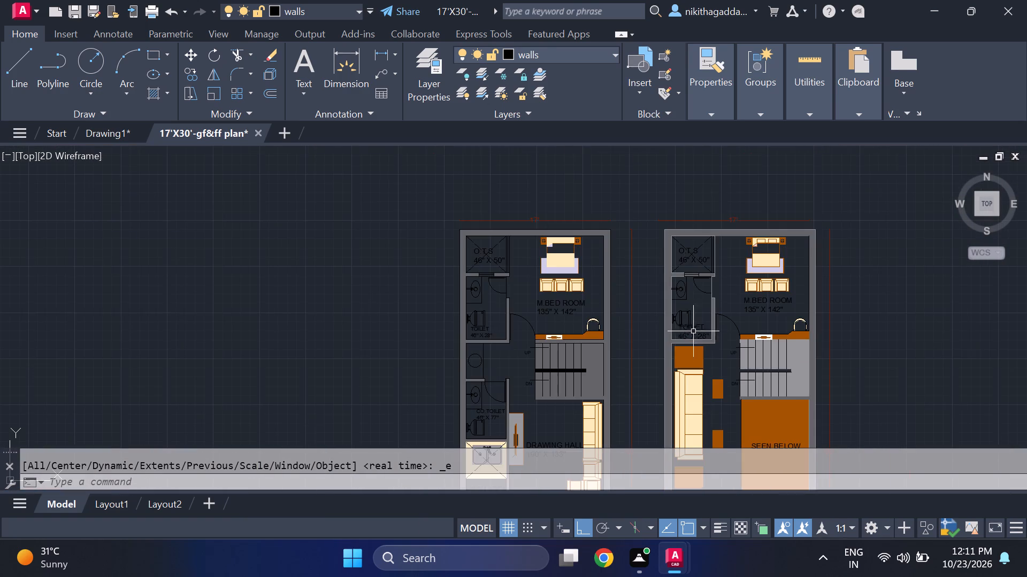
scroll(682, 336, up, 2)
click(723, 309)
click(711, 335)
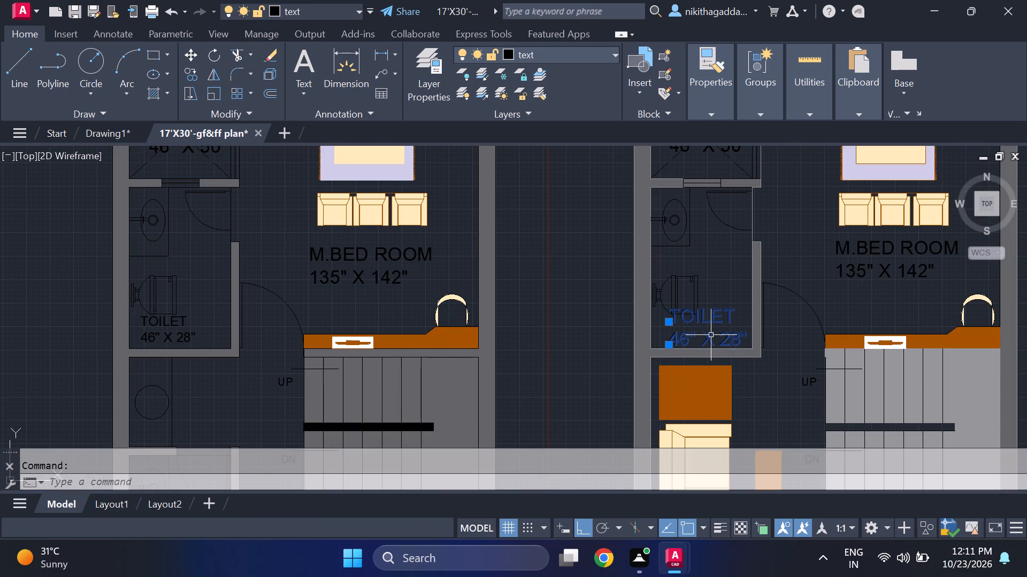
key(Delete)
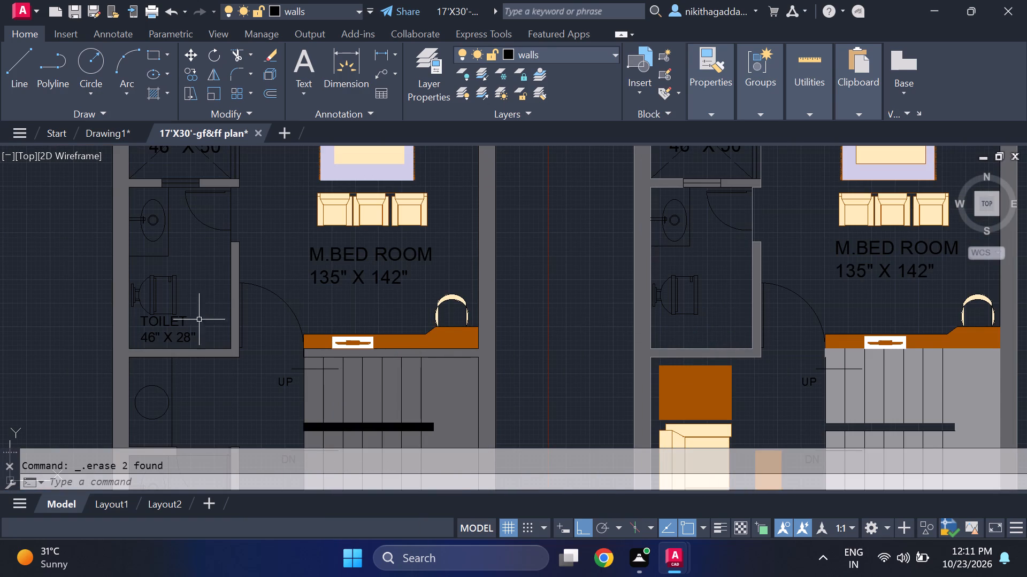
Copy the smaller TOILET 46" X 28" label from the ground-floor toilet horizontally into the matching first-floor toilet.
scroll(198, 321, up, 2)
middle_drag(184, 311, 573, 311)
click(526, 334)
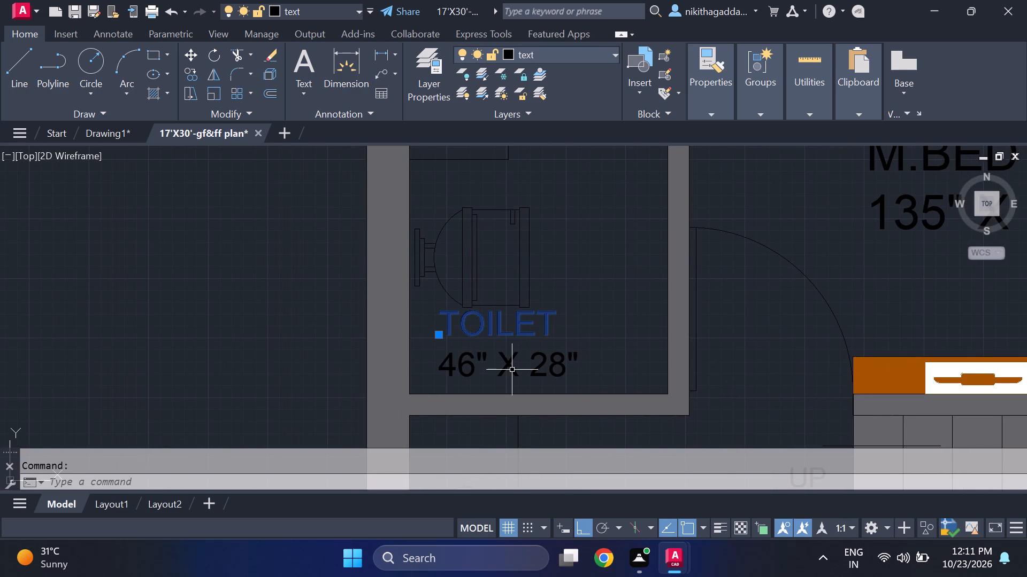
click(512, 369)
text(CO)
key(Return)
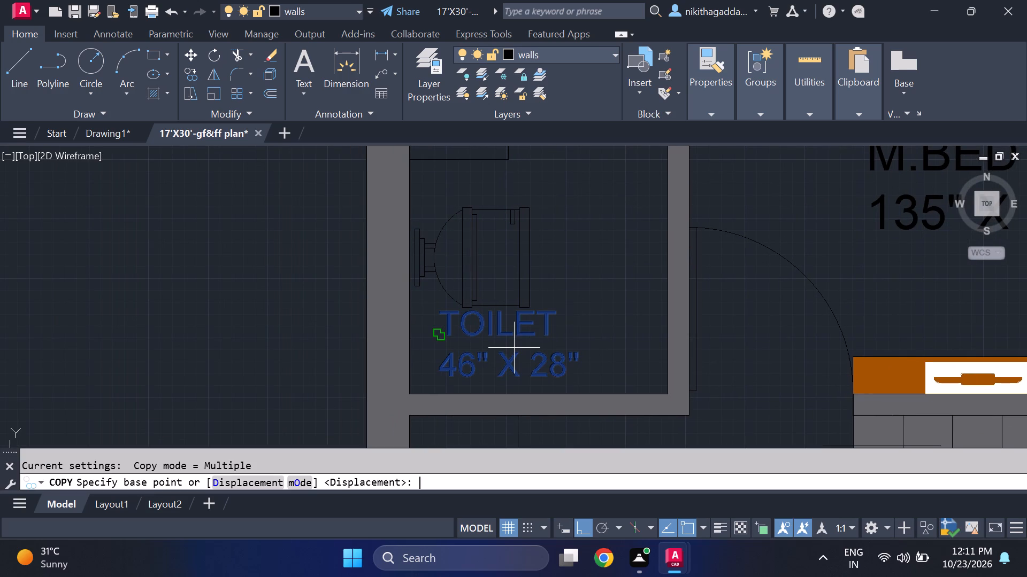
click(439, 339)
middle_drag(748, 330, 531, 292)
middle_drag(469, 277, 430, 267)
scroll(351, 252, down, 1)
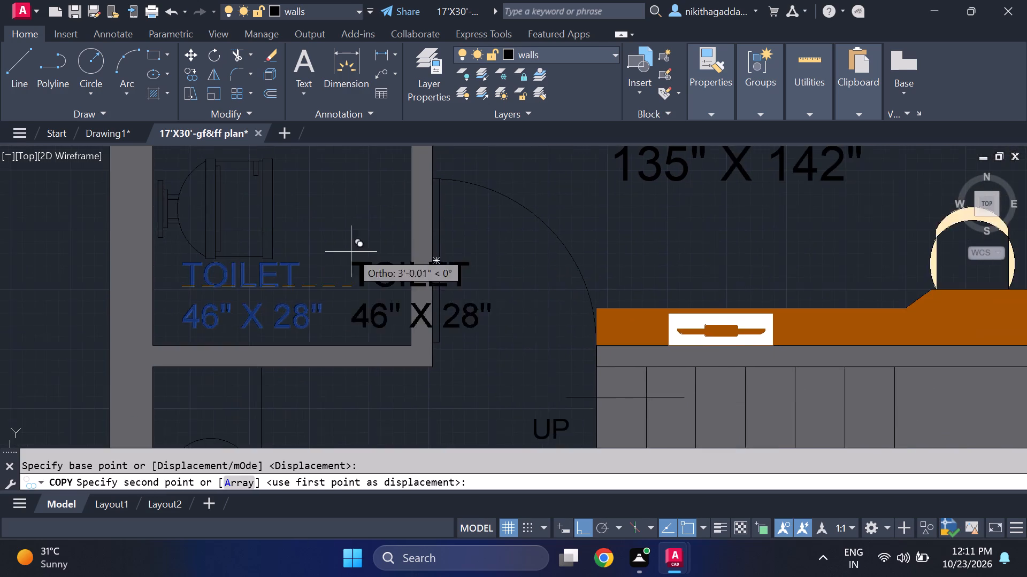
scroll(351, 252, down, 1)
scroll(812, 273, up, 3)
click(777, 276)
scroll(788, 267, down, 4)
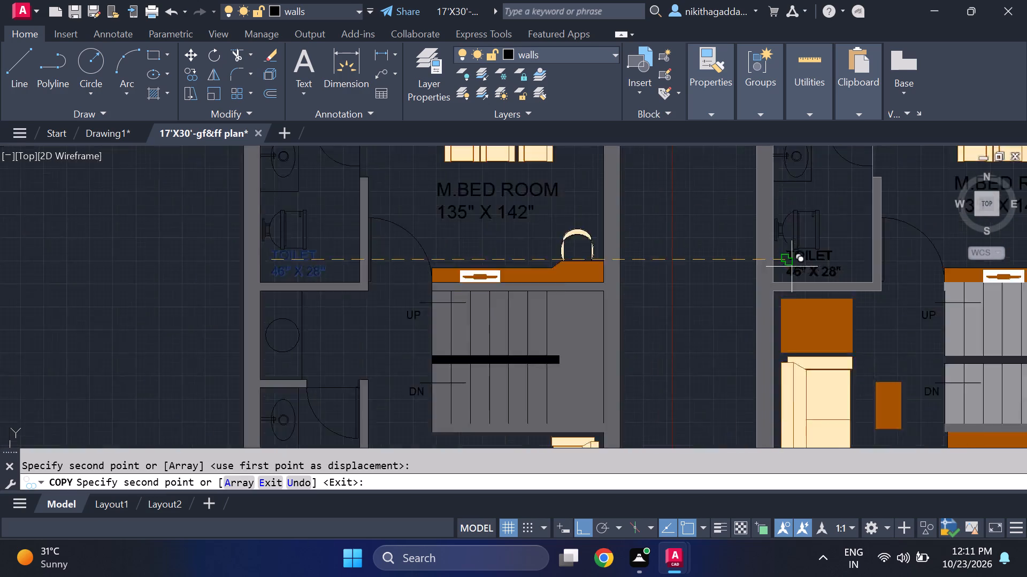
scroll(798, 273, down, 1)
key(Escape)
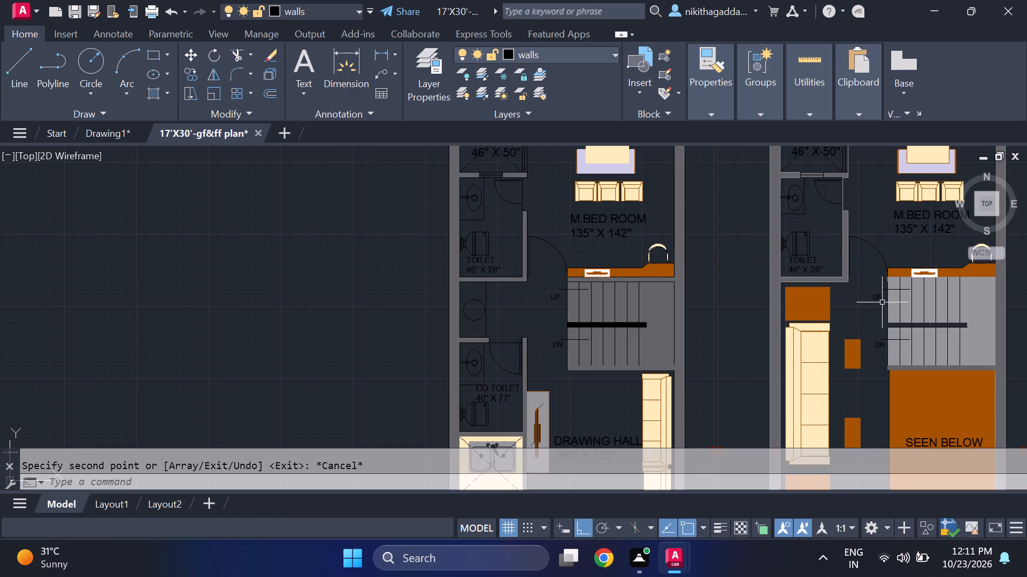
Examine the staircases and the first-floor sitting area with its sofa, side tables and SEEN BELOW area.
middle_drag(876, 280, 872, 367)
scroll(853, 285, down, 2)
scroll(883, 349, up, 3)
middle_drag(880, 354, 875, 356)
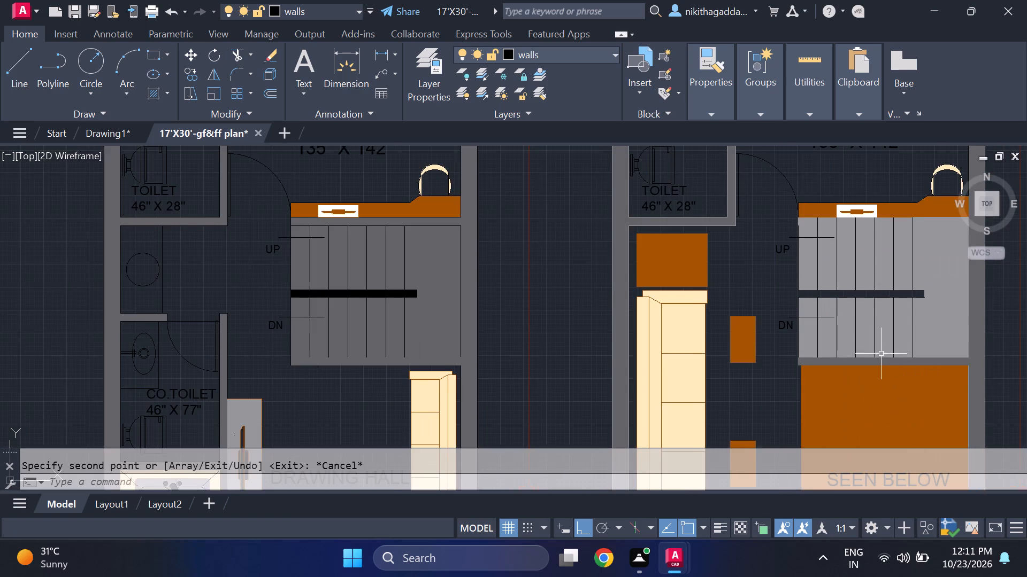
middle_drag(875, 356, 865, 359)
scroll(860, 356, down, 1)
middle_drag(823, 389, 782, 303)
scroll(797, 353, up, 1)
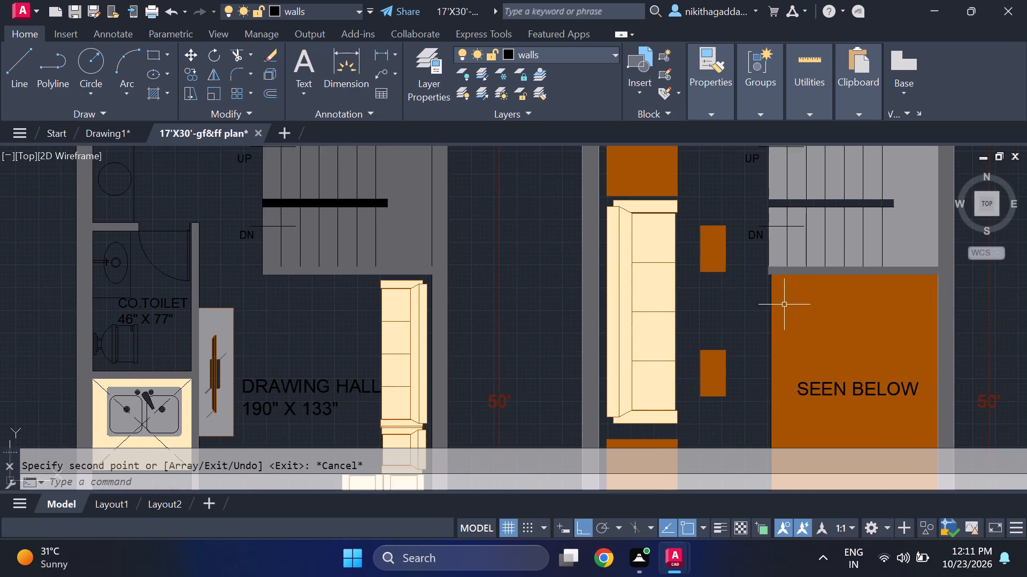
scroll(784, 305, down, 2)
middle_click(793, 351)
scroll(779, 330, up, 1)
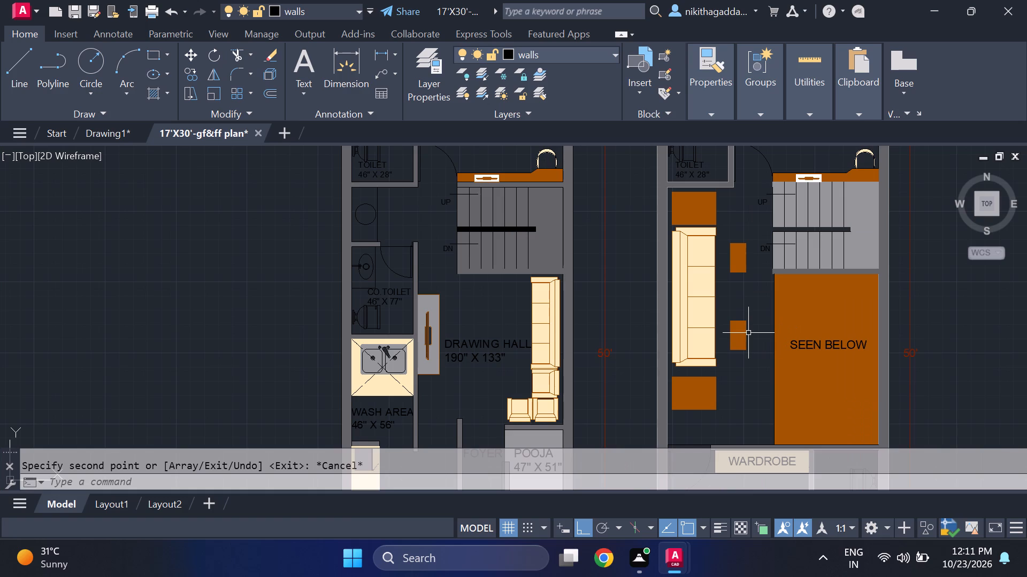
Draw a circle at the middle of the lower brown side table below the first-floor sofa.
scroll(713, 361, up, 2)
middle_drag(720, 377, 716, 373)
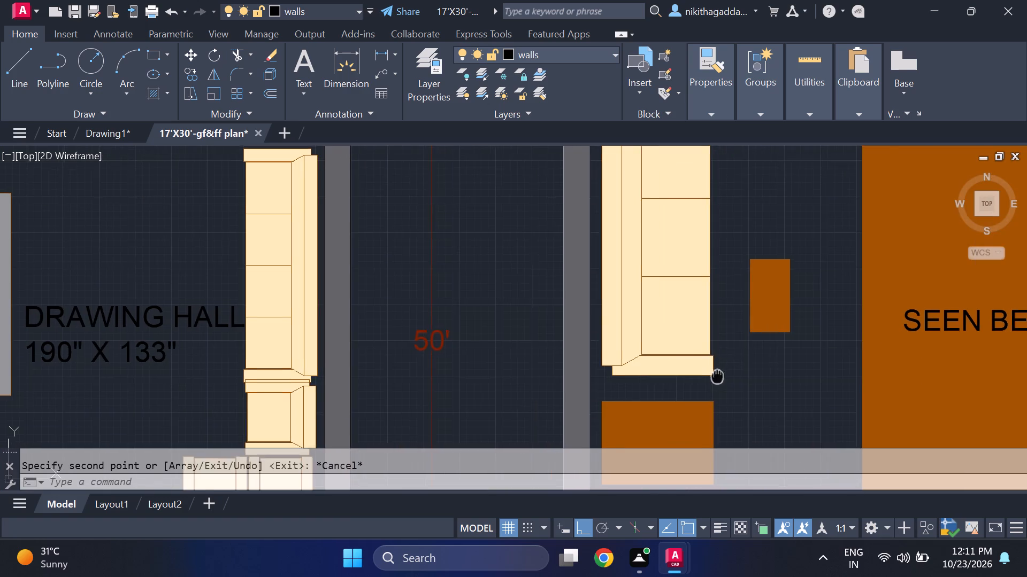
middle_drag(716, 373, 771, 305)
key(c)
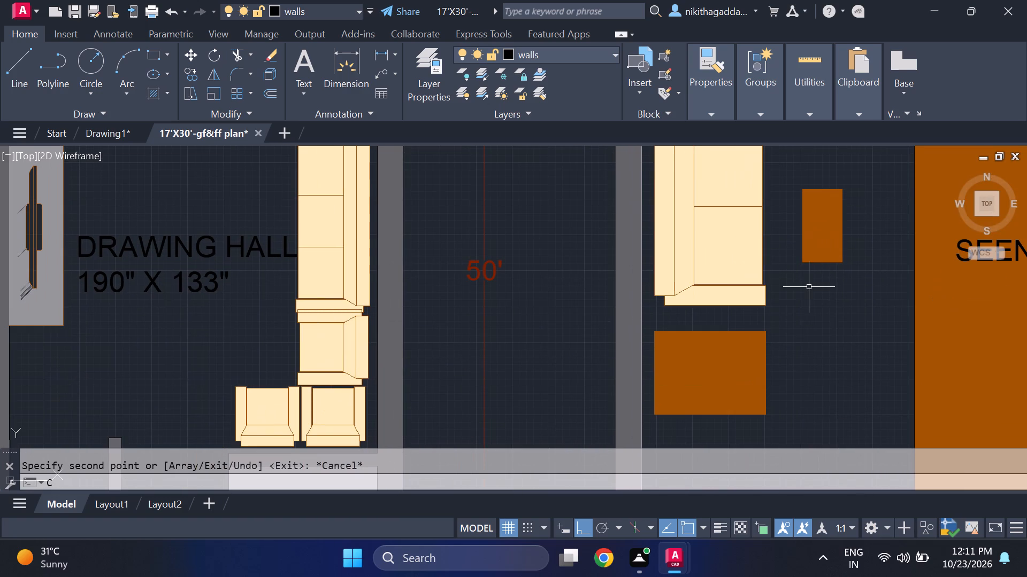
click(703, 369)
key(Return)
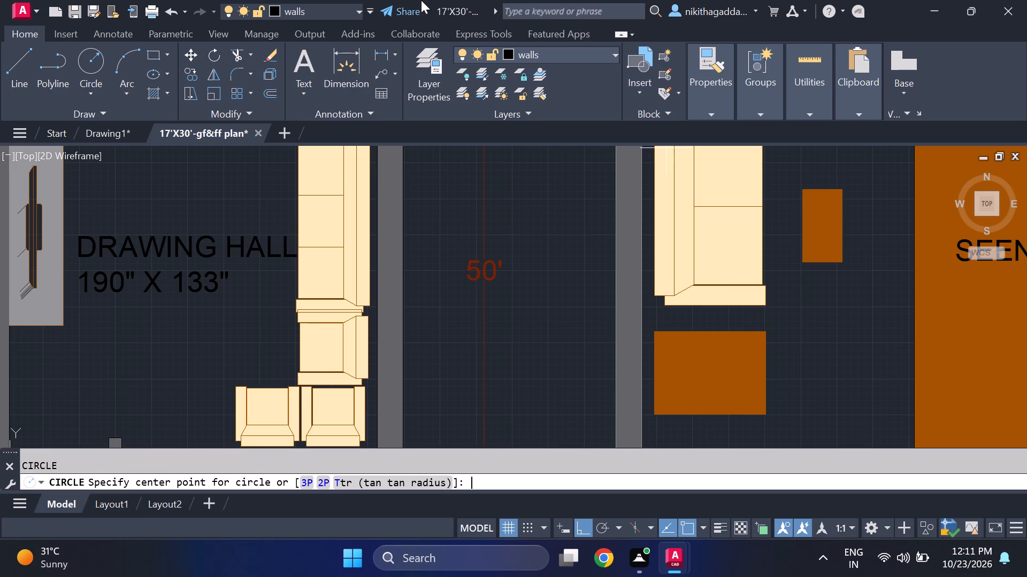
click(707, 369)
click(727, 348)
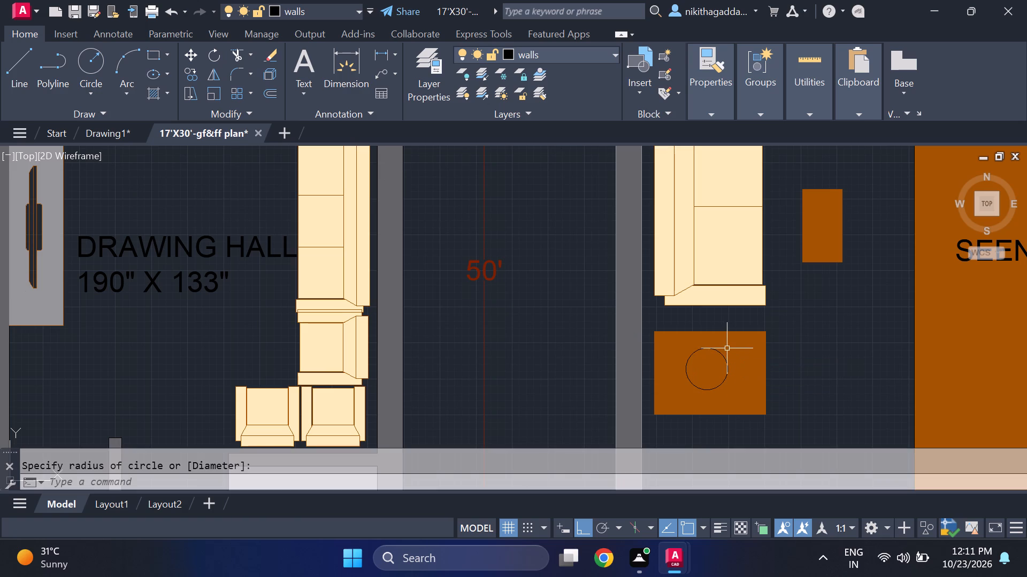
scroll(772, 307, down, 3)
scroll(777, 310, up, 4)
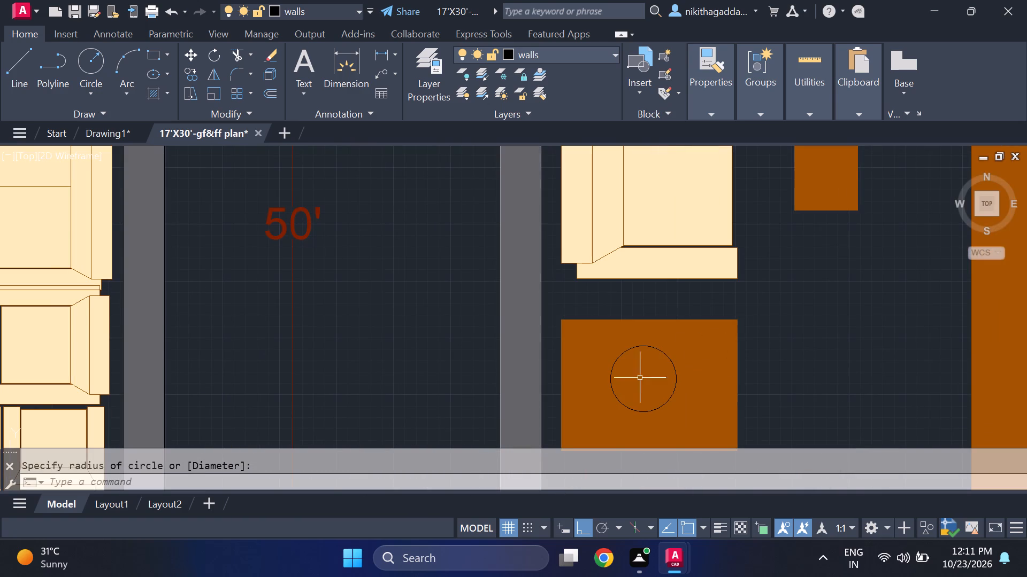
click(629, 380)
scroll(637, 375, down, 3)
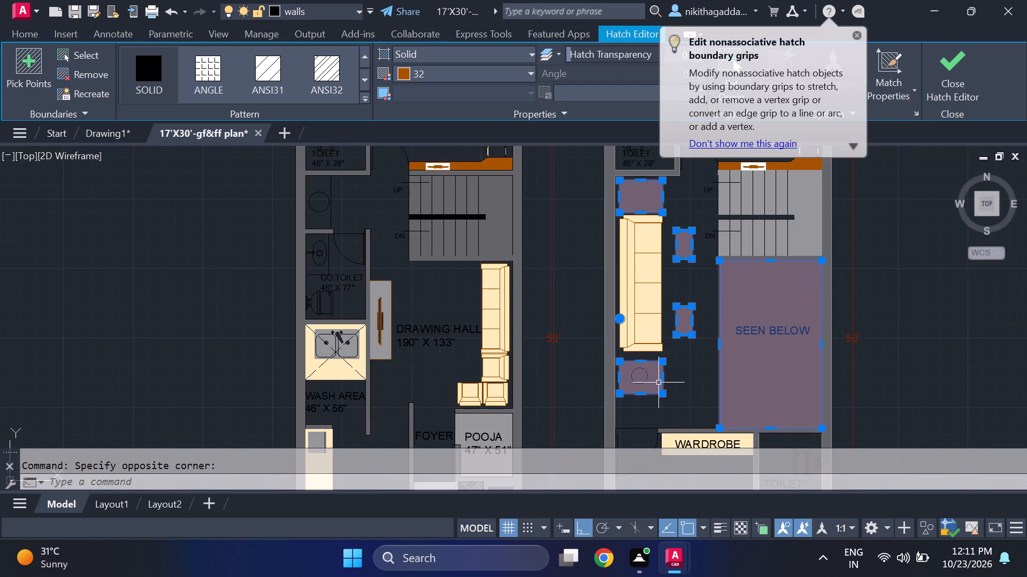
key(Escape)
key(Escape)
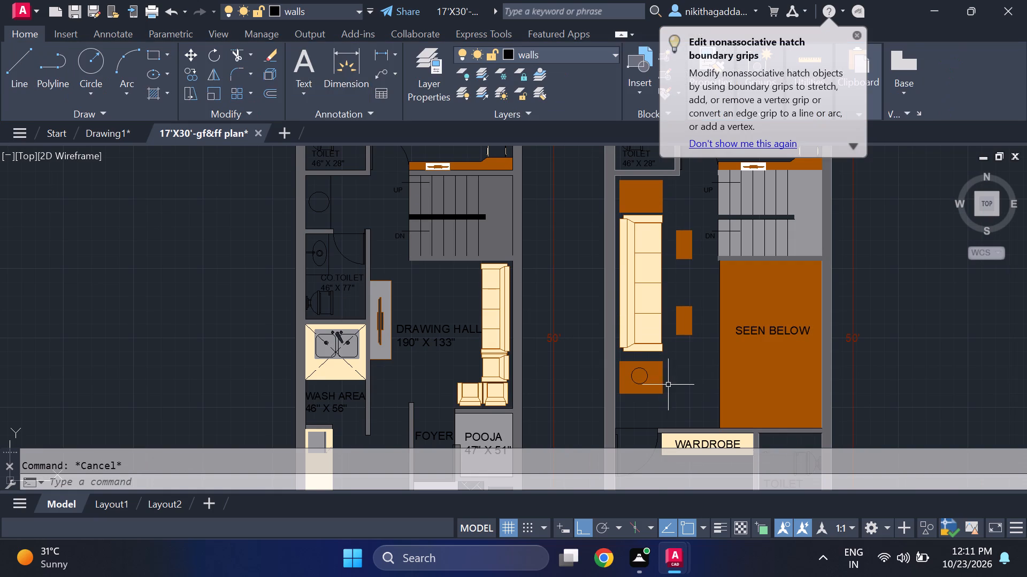
Copy the circle from its centre straight up onto the brown side table at the sofa's upper end.
scroll(665, 385, up, 3)
click(567, 380)
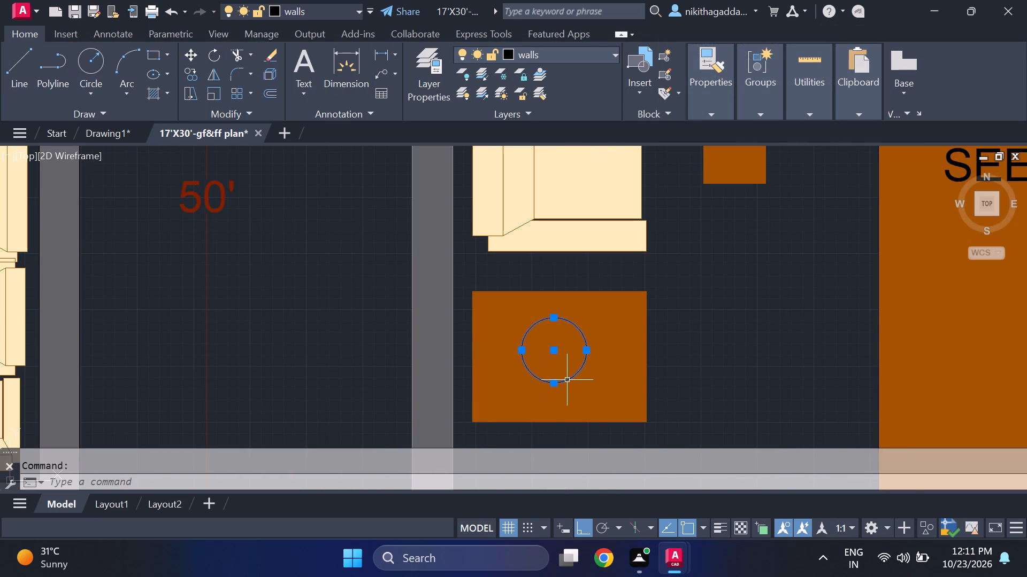
text(CO)
key(Return)
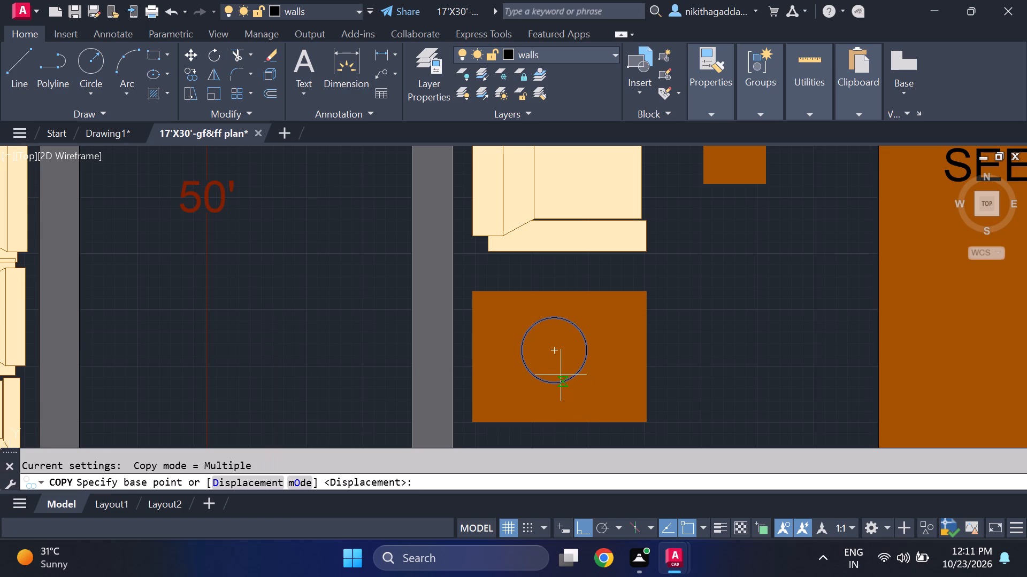
click(557, 348)
middle_drag(553, 245, 570, 437)
scroll(580, 381, down, 3)
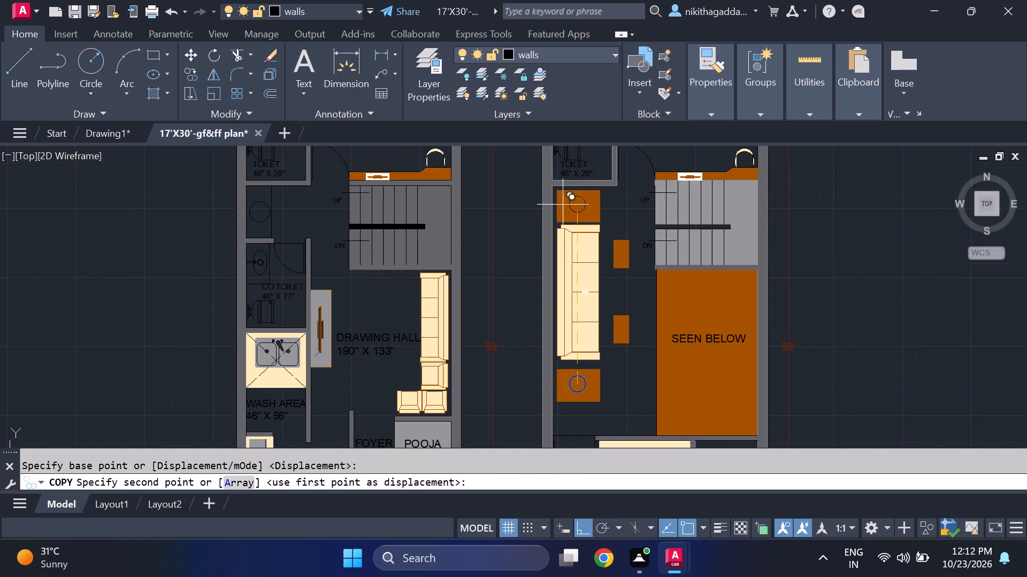
scroll(573, 212, up, 3)
click(574, 183)
scroll(706, 261, down, 4)
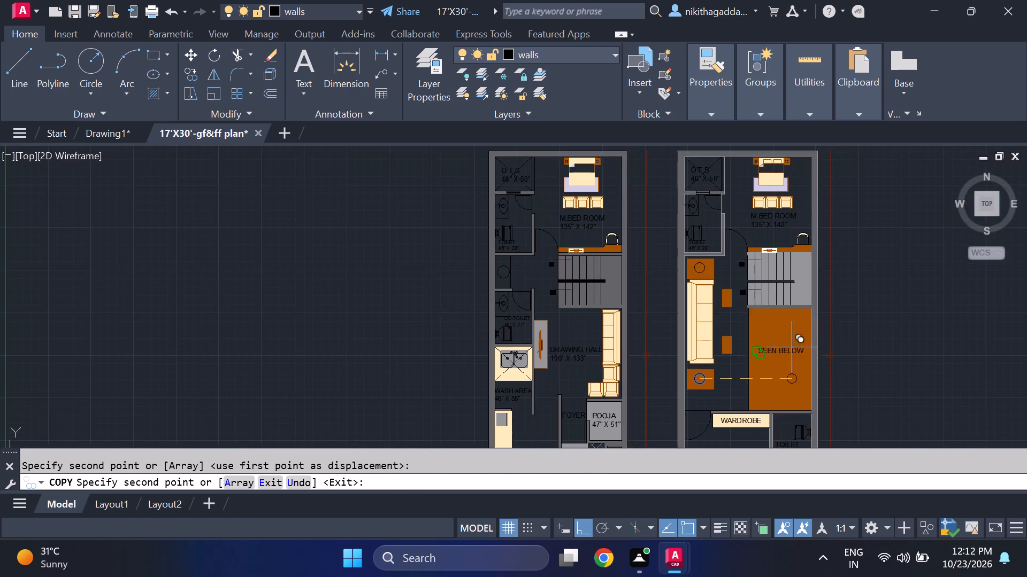
key(Escape)
Fill the circles on both sofa side tables with solid hatch in colour 254,234,185.
scroll(662, 375, up, 2)
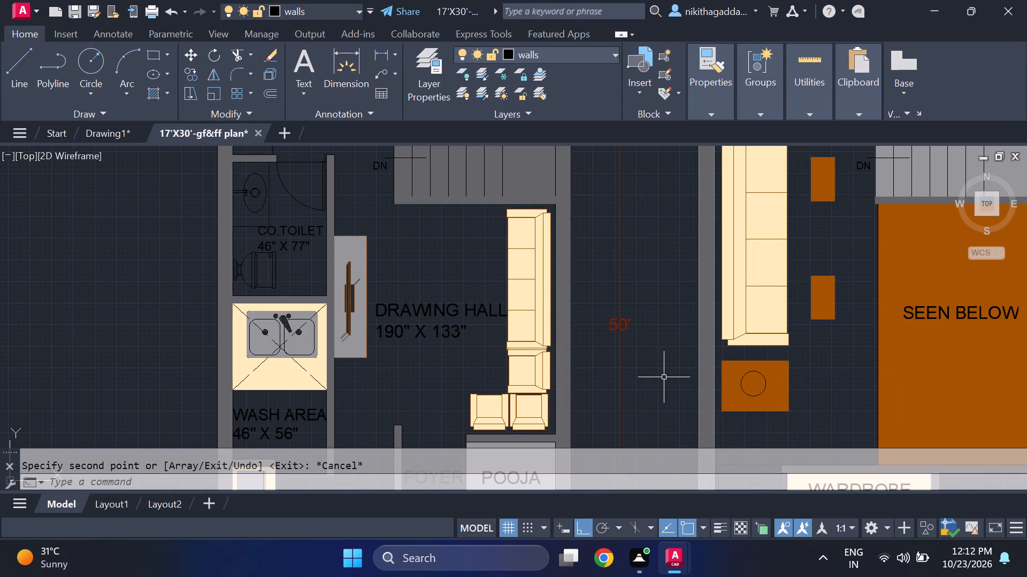
text(HATCH)
key(Return)
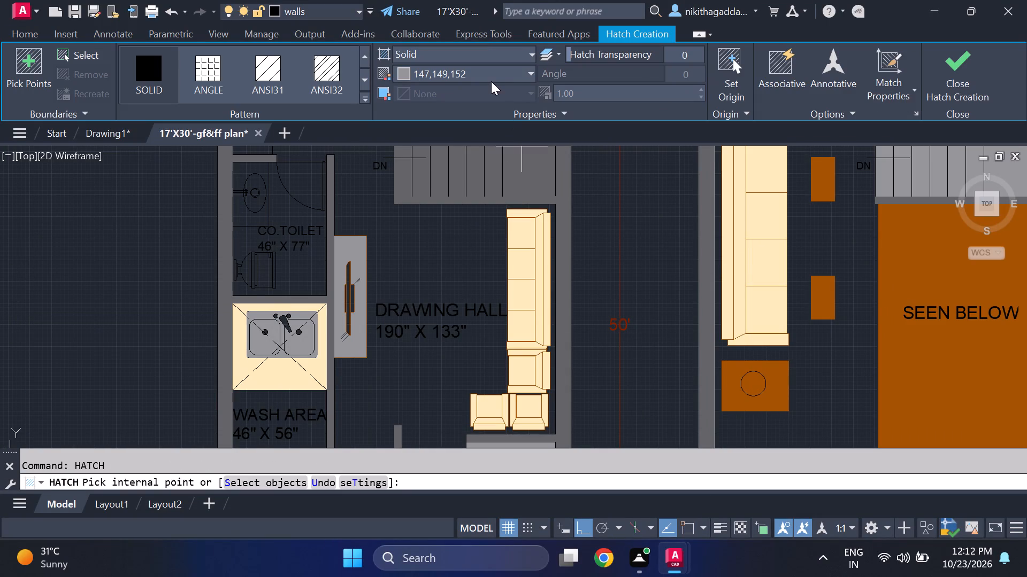
click(497, 72)
click(437, 209)
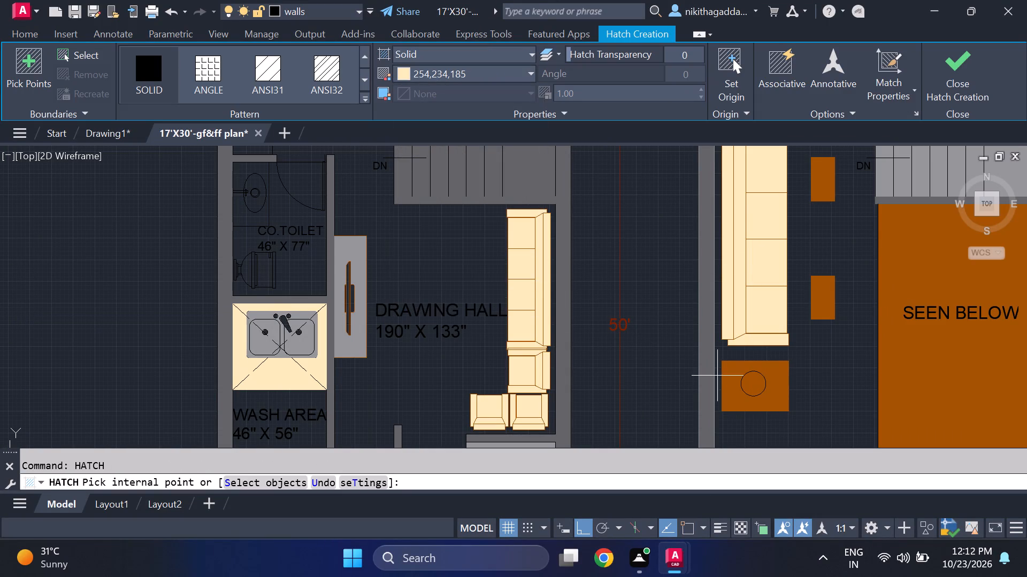
click(754, 386)
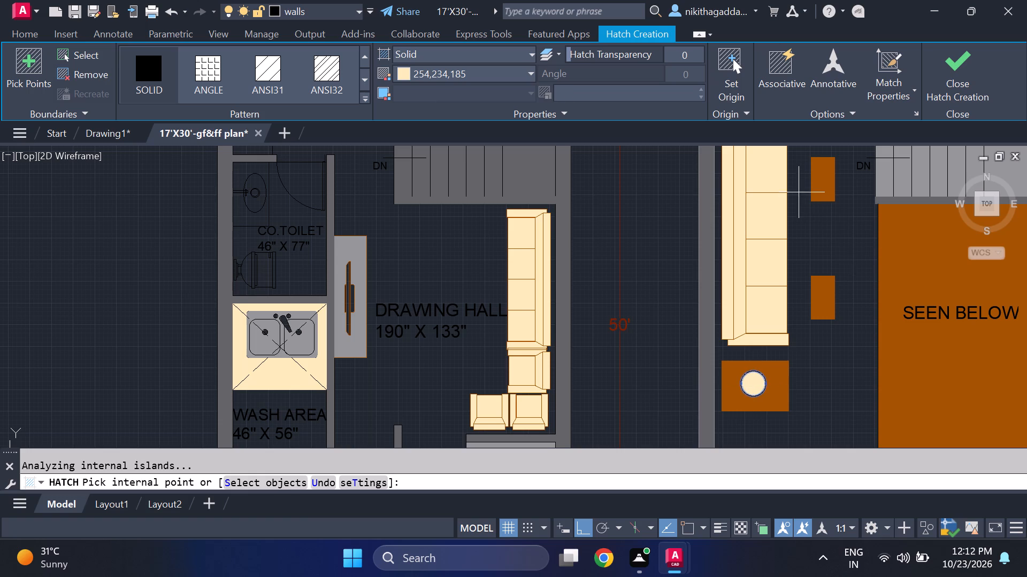
middle_drag(800, 197, 836, 425)
click(788, 331)
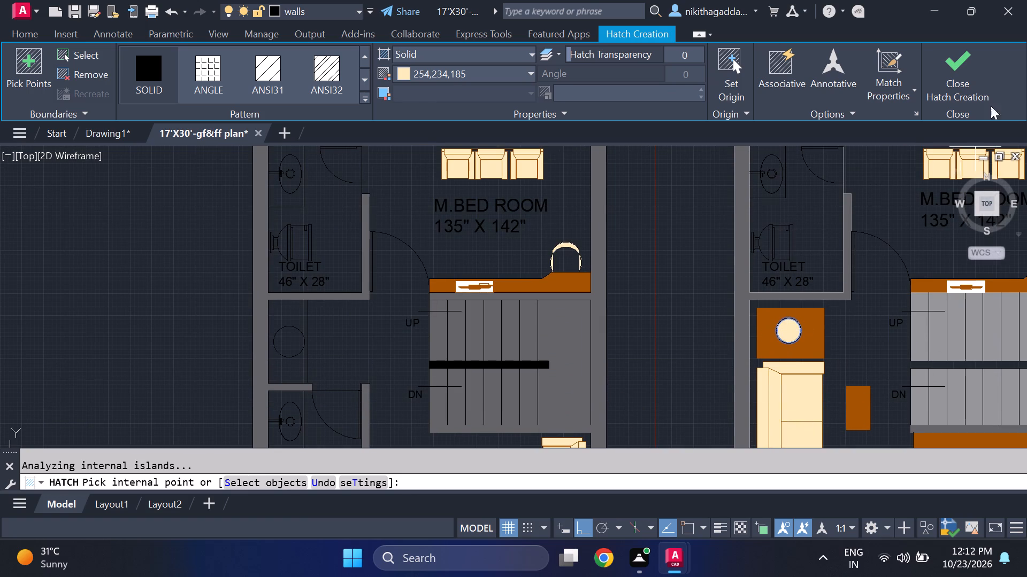
drag(976, 70, 974, 75)
Examine the first-floor plan from the sitting area to the lower master bedroom's bed and bedside tables.
scroll(909, 254, down, 3)
scroll(891, 358, up, 2)
middle_drag(891, 358, 836, 381)
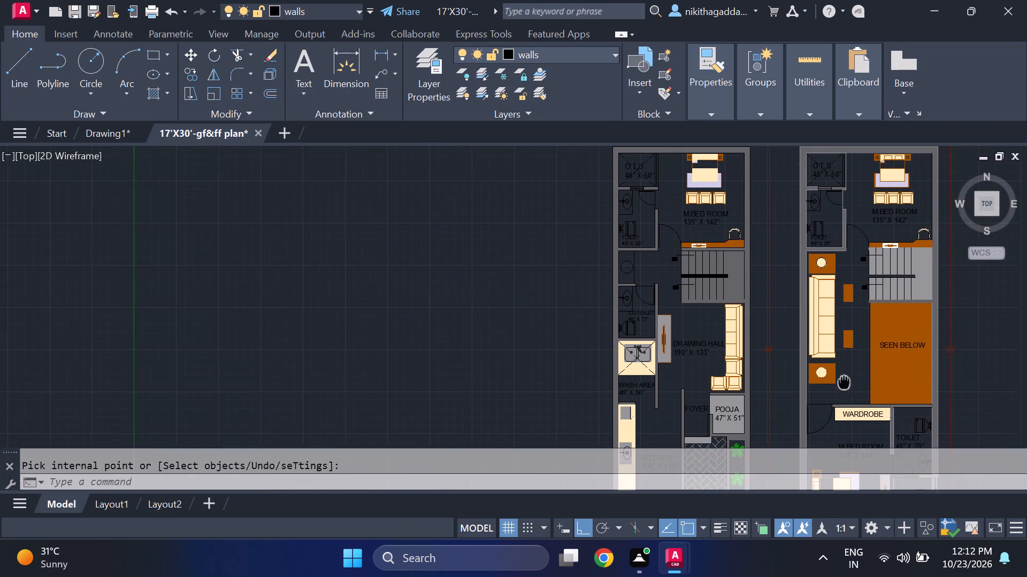
middle_drag(836, 381, 831, 381)
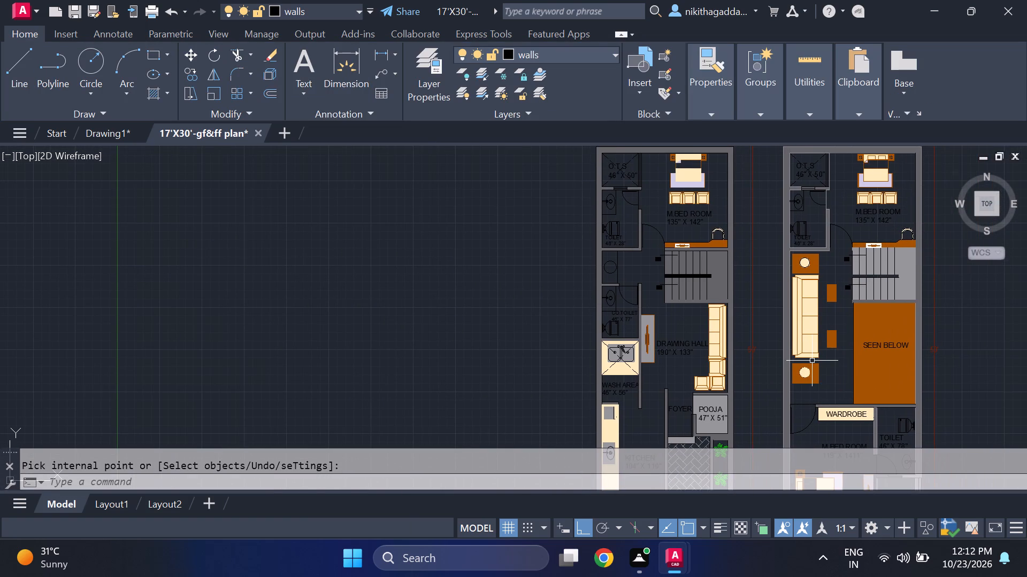
scroll(829, 349, down, 1)
middle_drag(845, 375, 778, 254)
scroll(741, 293, up, 2)
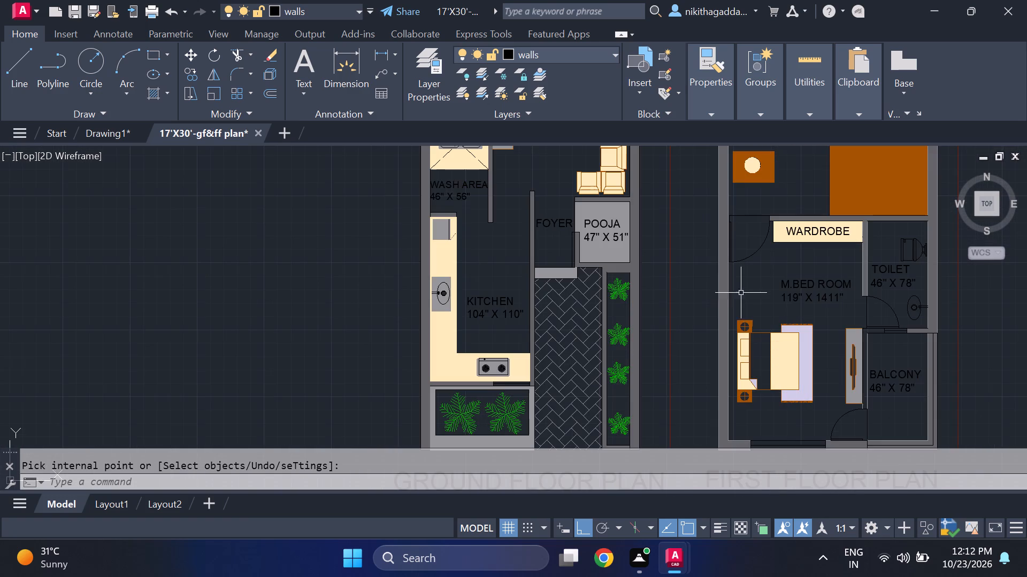
scroll(741, 326, up, 2)
scroll(745, 327, down, 2)
middle_drag(770, 295, 795, 369)
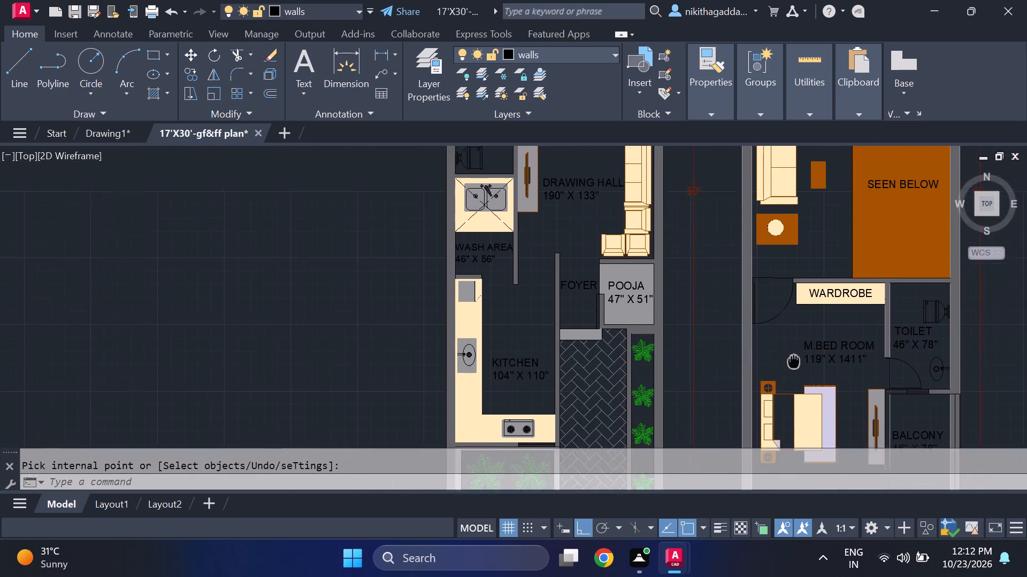
middle_drag(795, 369, 804, 416)
Copy the cream circular hatch from the lower sofa side table to just above the lower master bedroom's upper bedside table.
scroll(788, 282, up, 3)
click(784, 295)
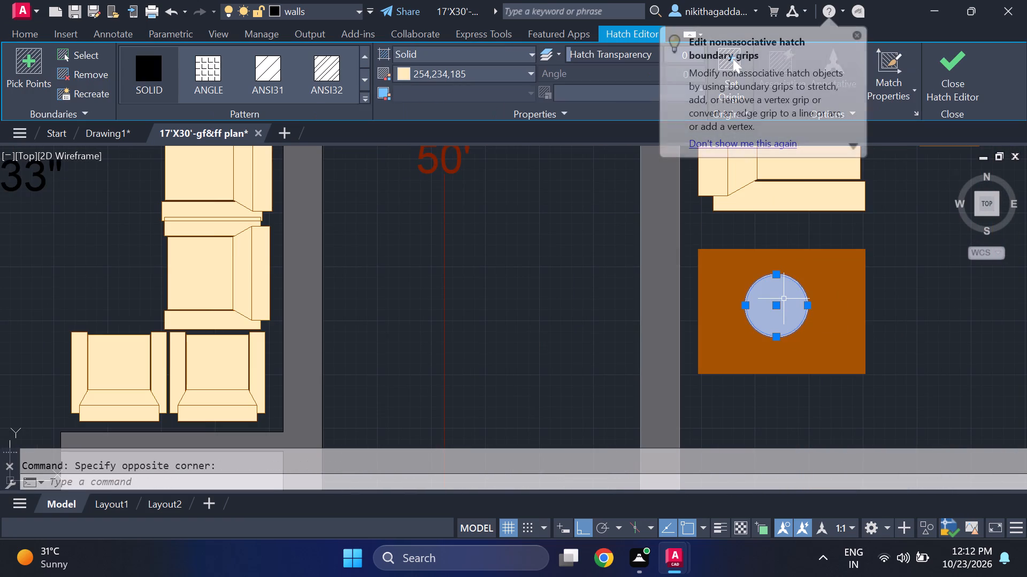
text(CO)
key(Return)
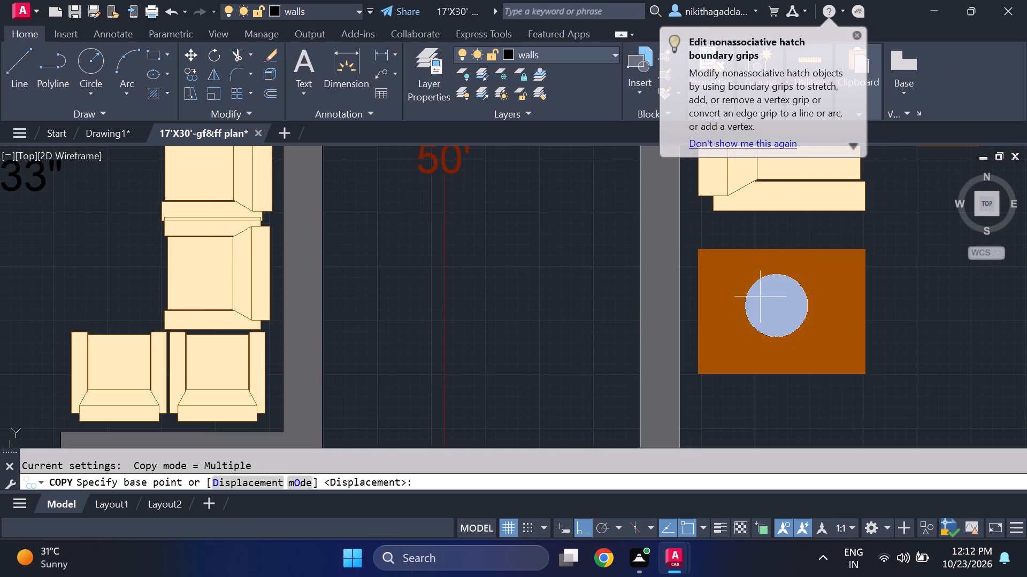
click(777, 306)
scroll(789, 284, down, 3)
middle_drag(784, 367, 777, 227)
scroll(771, 302, up, 4)
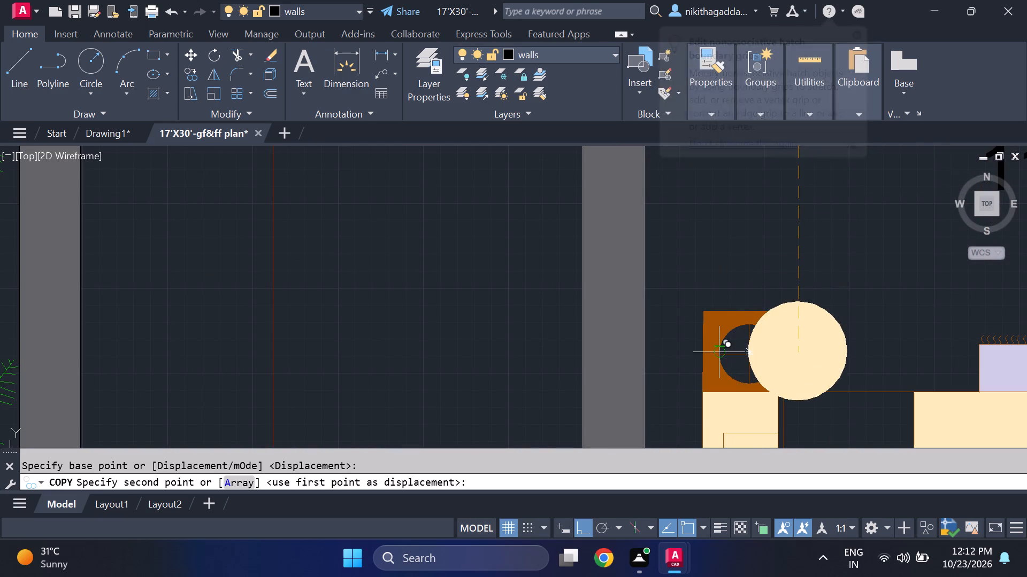
scroll(722, 348, up, 2)
key(F8)
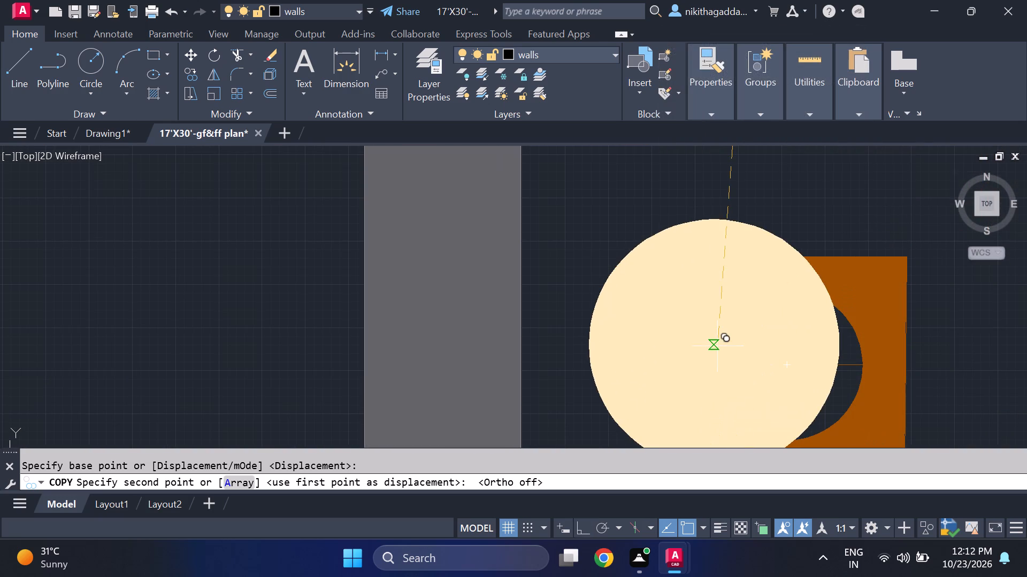
scroll(787, 257, down, 1)
middle_drag(788, 293, 779, 373)
click(775, 250)
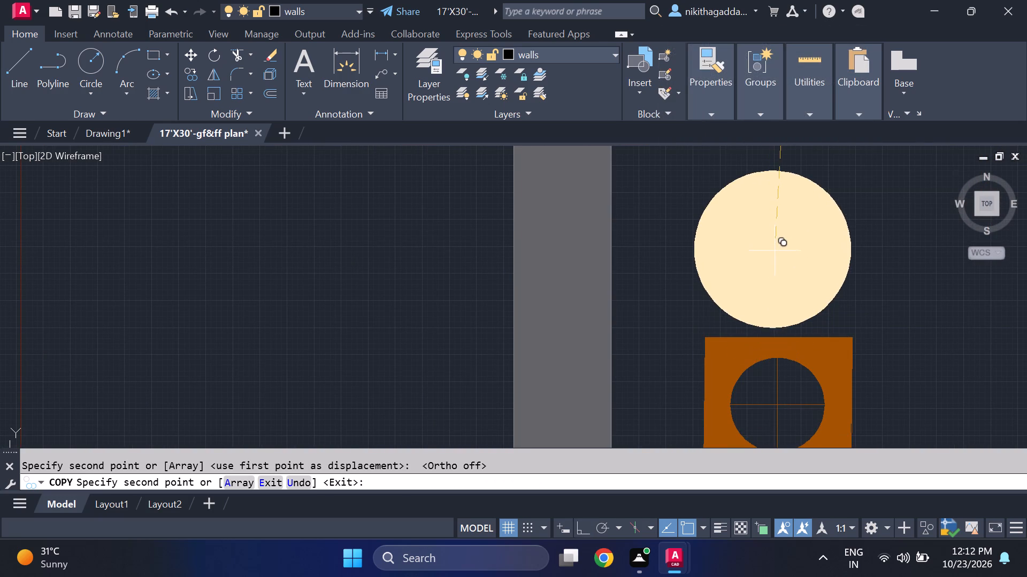
key(Escape)
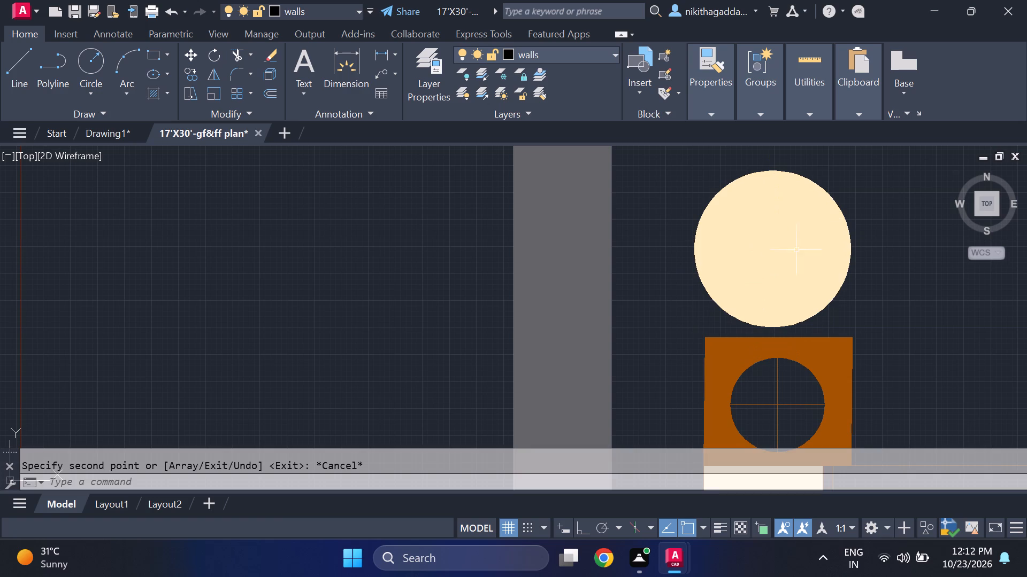
Scale down the cream circular hatch above the lower master bedroom's upper bedside table to about the size of the table's lamp circle.
drag(863, 173, 827, 206)
click(727, 251)
text(SCALE)
key(Return)
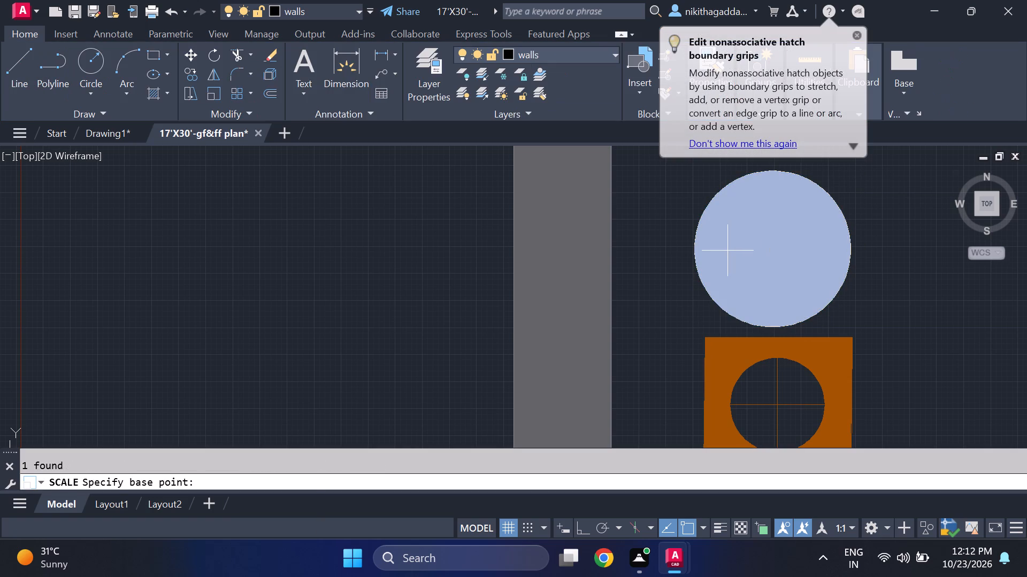
click(785, 235)
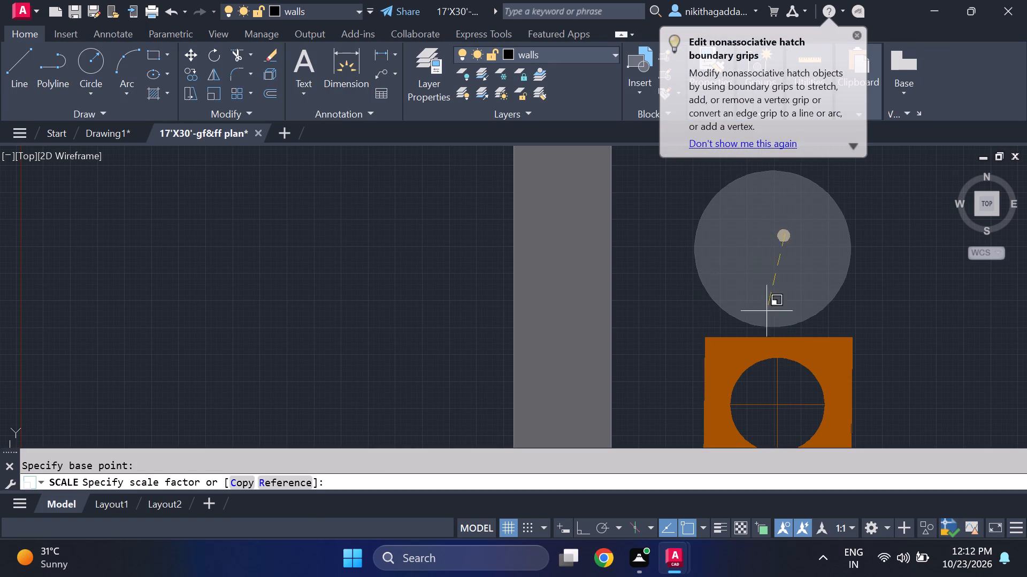
middle_drag(899, 256, 865, 302)
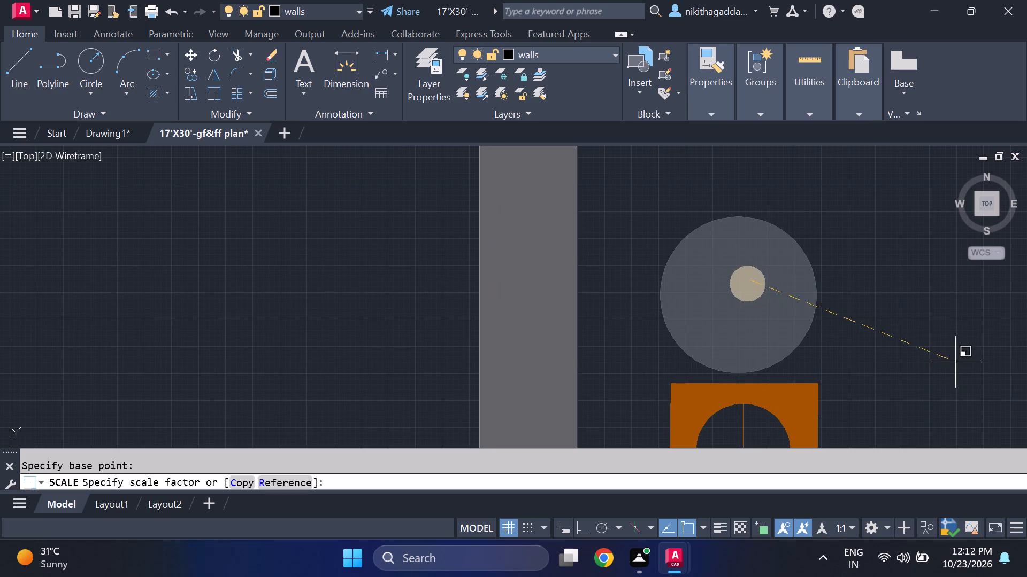
middle_drag(876, 357, 807, 279)
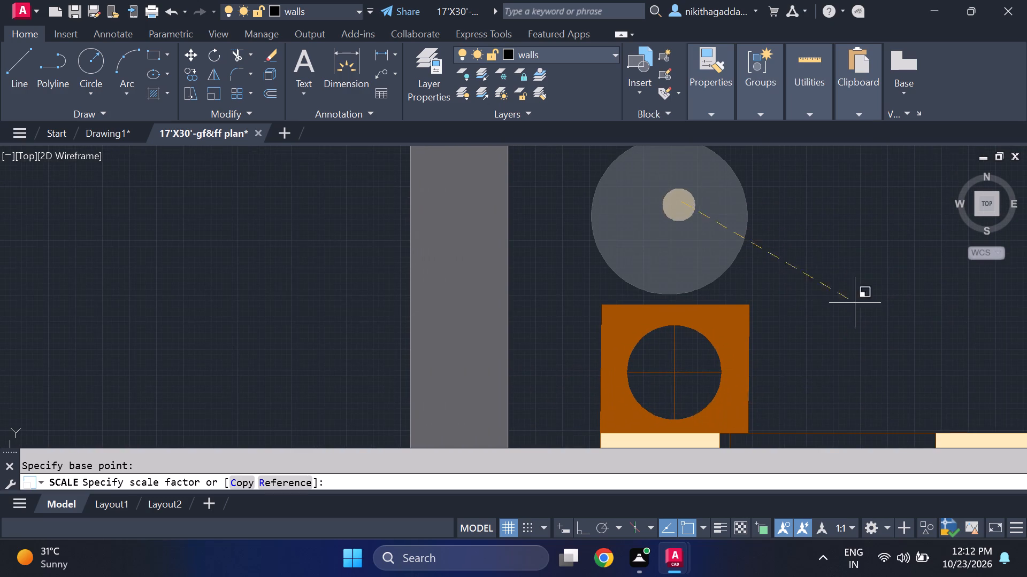
middle_drag(758, 396, 767, 316)
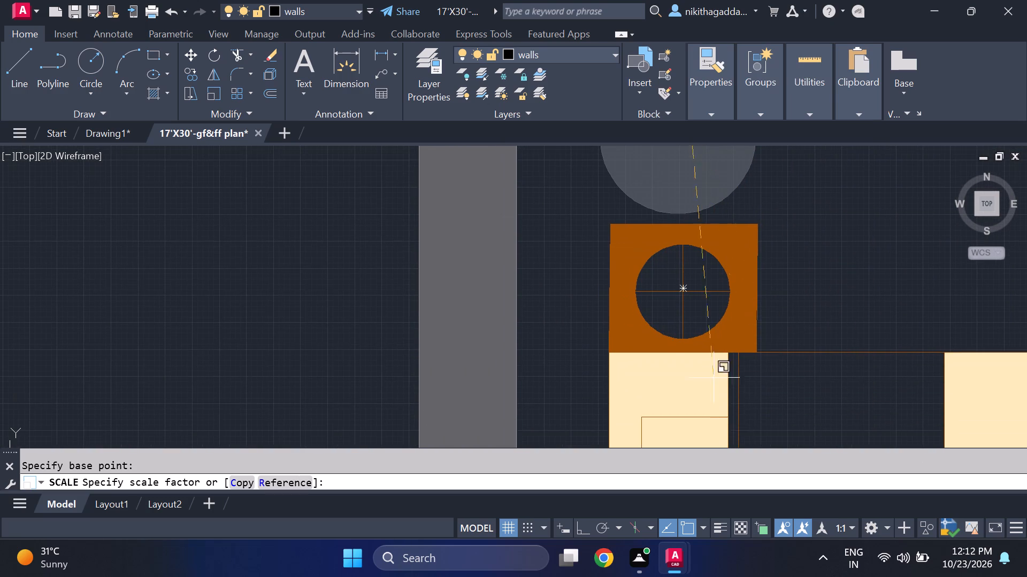
middle_drag(690, 395, 700, 466)
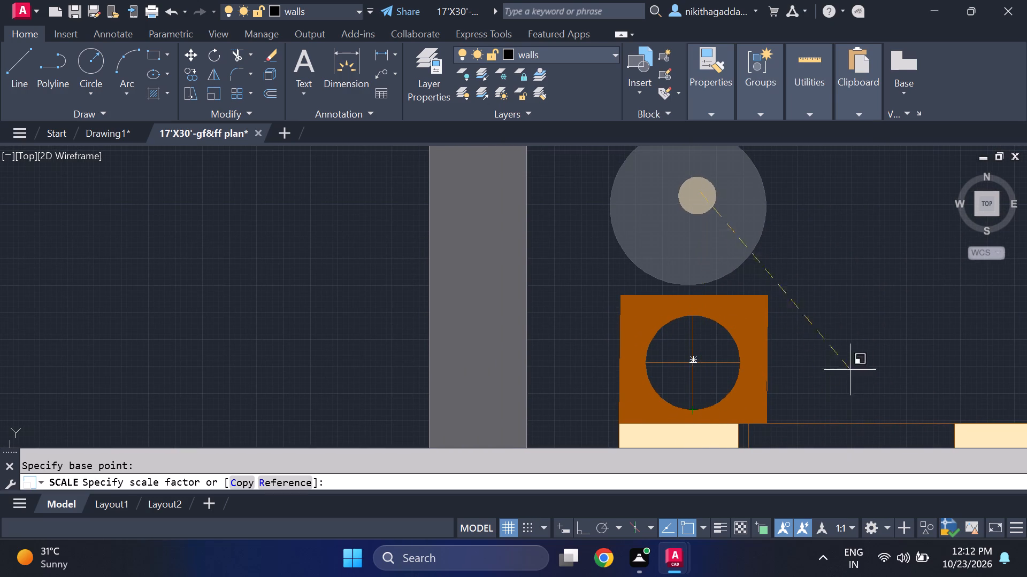
middle_drag(953, 390, 926, 450)
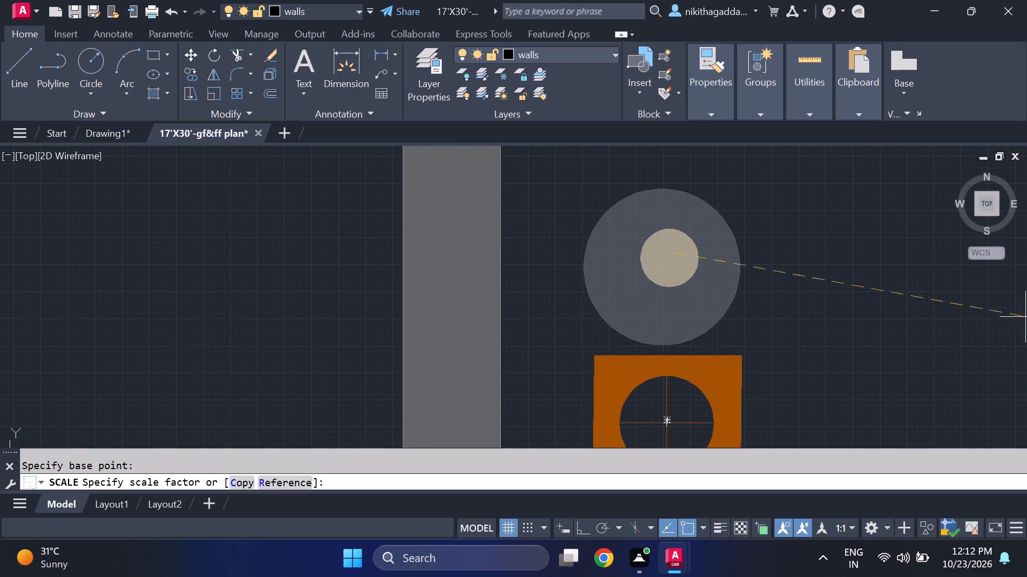
middle_drag(906, 342, 749, 299)
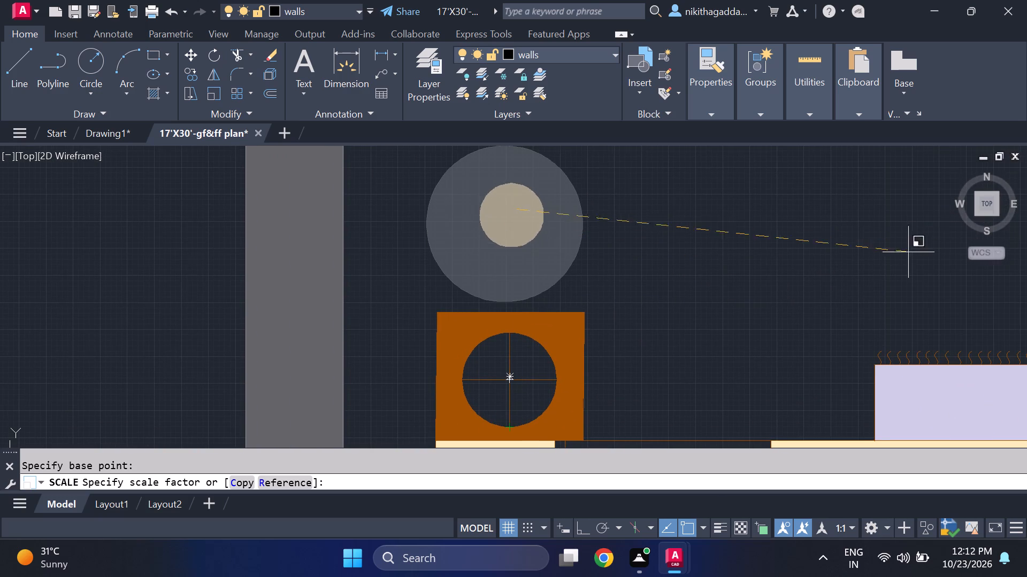
middle_drag(907, 253, 770, 274)
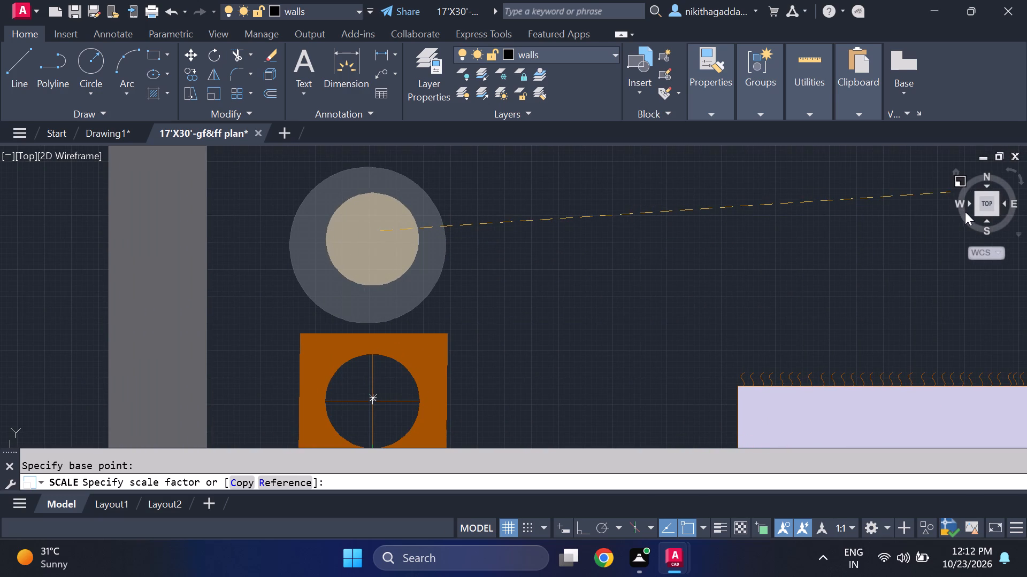
click(948, 234)
Copy the scaled circular hatch from its centre straight down into the lamp circle on the upper bedside table.
drag(446, 178, 435, 188)
click(346, 245)
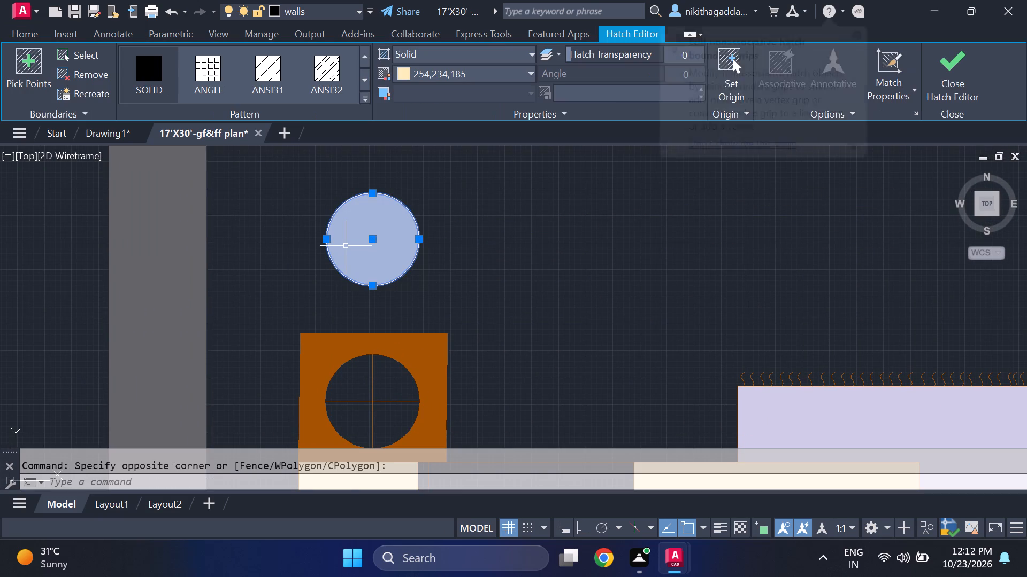
text(CO)
key(Return)
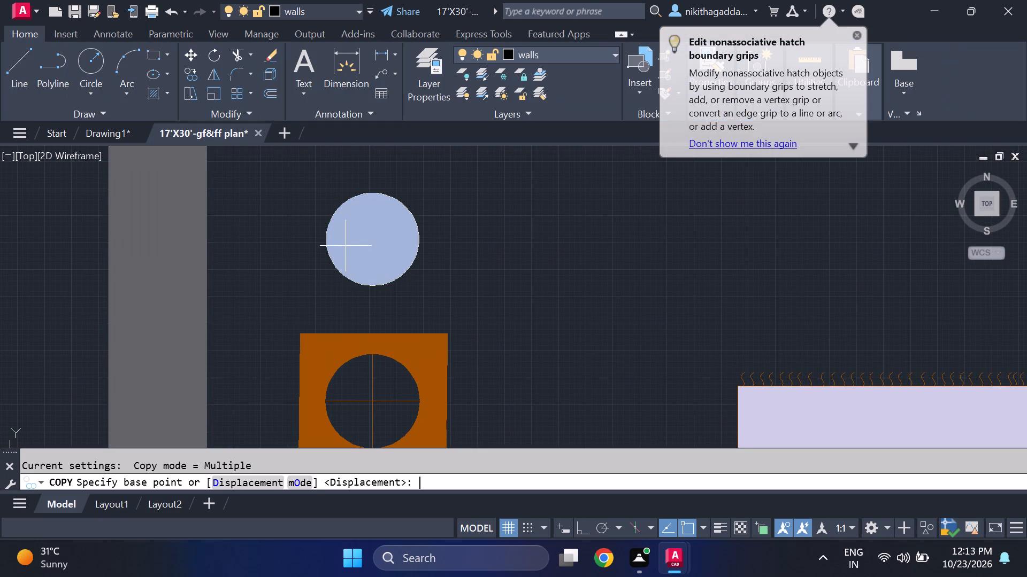
click(366, 238)
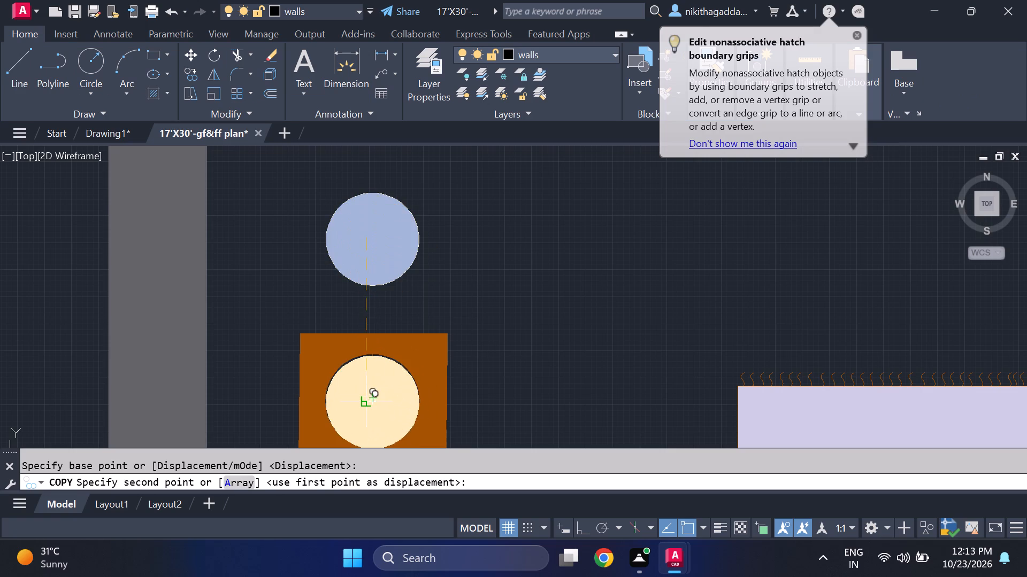
scroll(362, 399, up, 3)
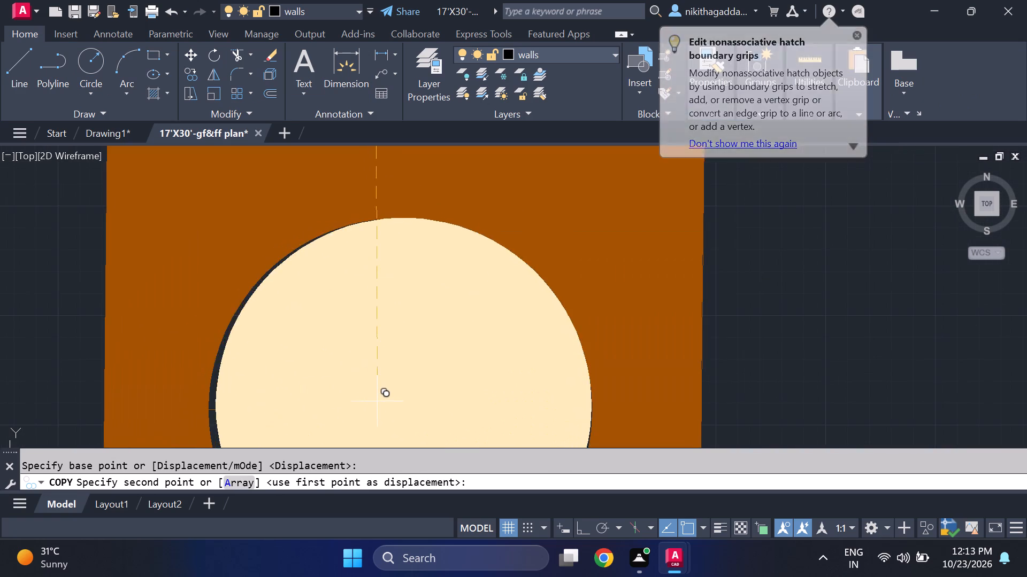
middle_drag(372, 402, 417, 375)
scroll(372, 402, up, 1)
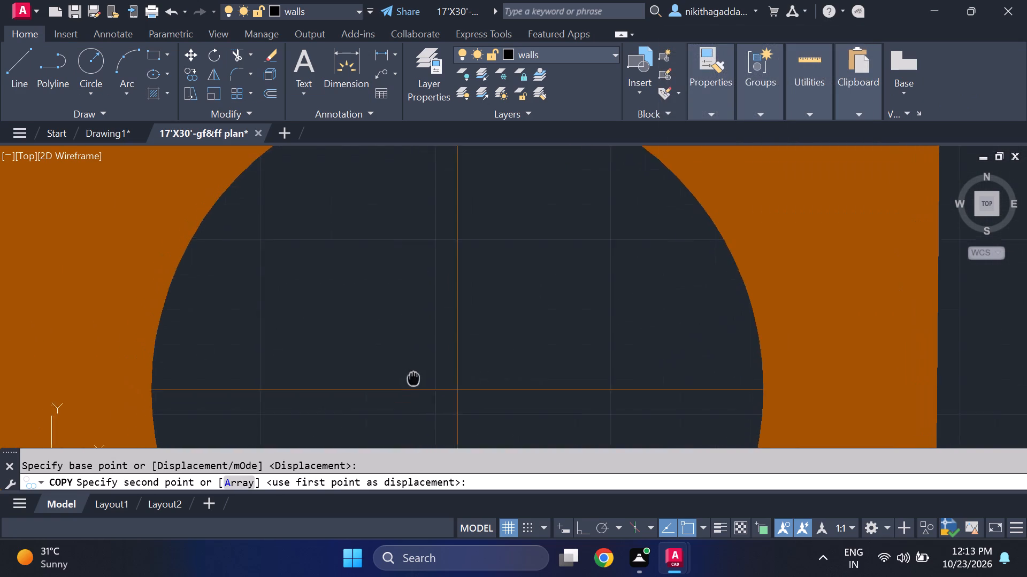
middle_drag(417, 375, 422, 372)
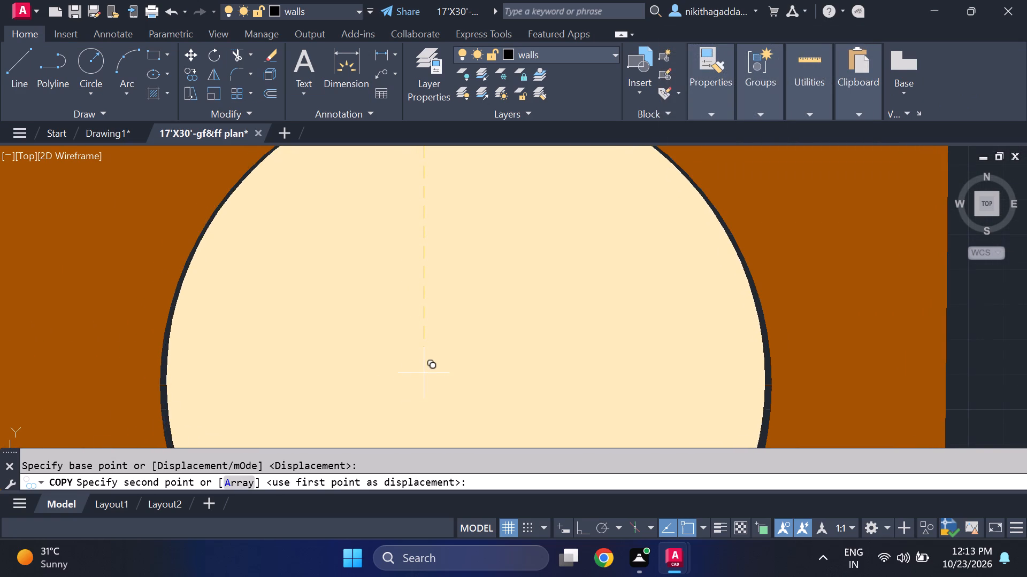
click(424, 373)
Place another copy of the circular hatch in the lamp circle on the lower master bedroom's lower bedside table.
scroll(427, 290, down, 4)
middle_drag(521, 383, 532, 322)
scroll(556, 239, down, 4)
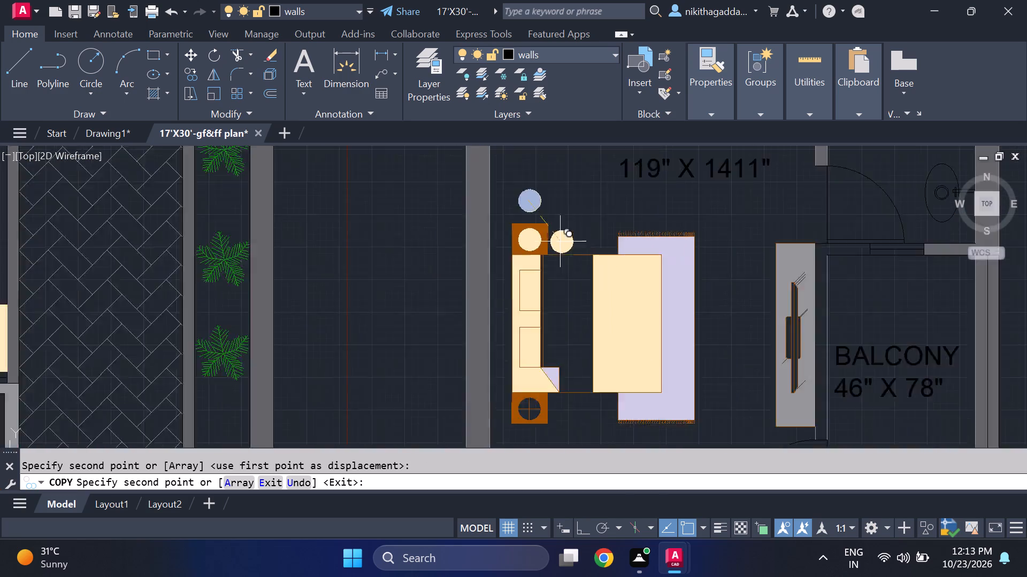
scroll(531, 355, up, 6)
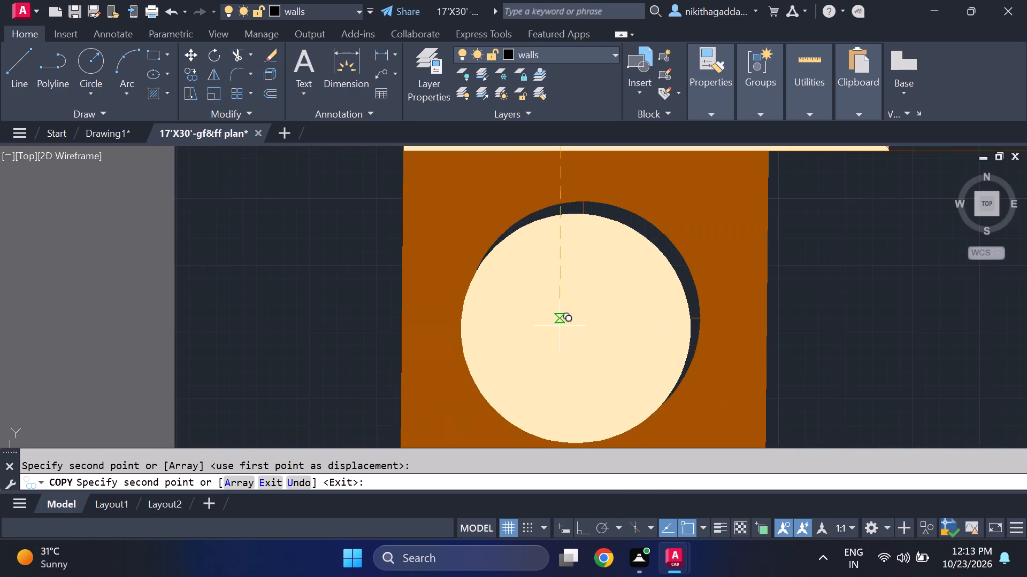
scroll(566, 314, up, 1)
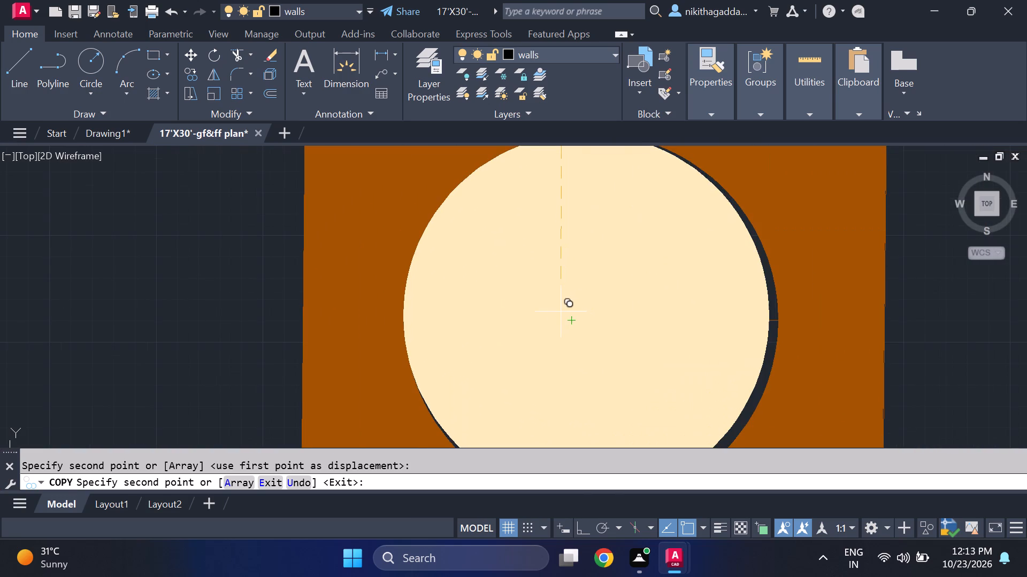
scroll(561, 311, up, 1)
click(566, 314)
scroll(566, 314, up, 1)
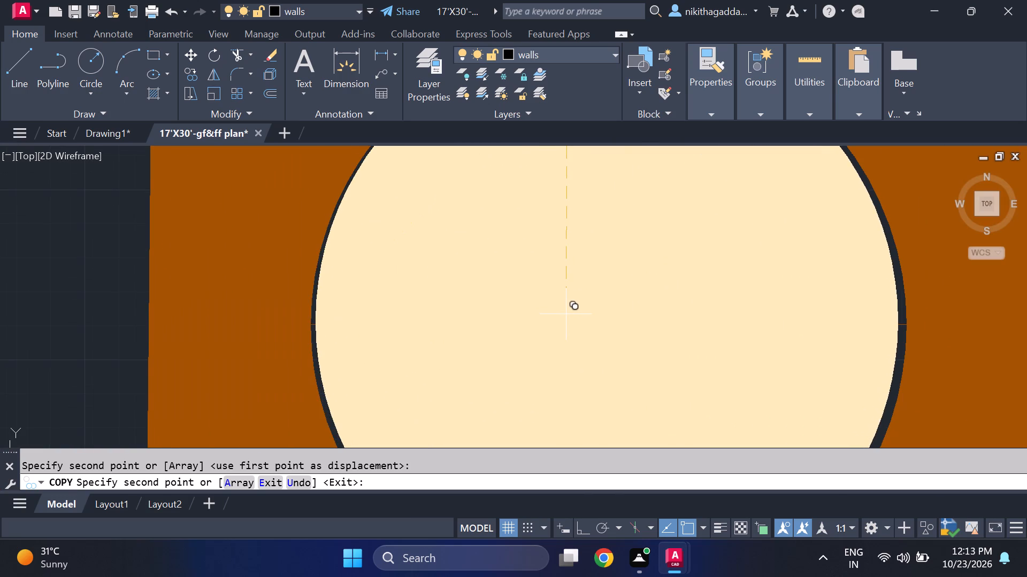
Place another copy of the circular hatch on the left bedside table in the first floor's upper master bedroom and end the copying.
scroll(589, 267, down, 10)
middle_drag(673, 185, 654, 367)
middle_drag(677, 249, 698, 465)
scroll(687, 418, up, 1)
middle_drag(714, 264, 723, 467)
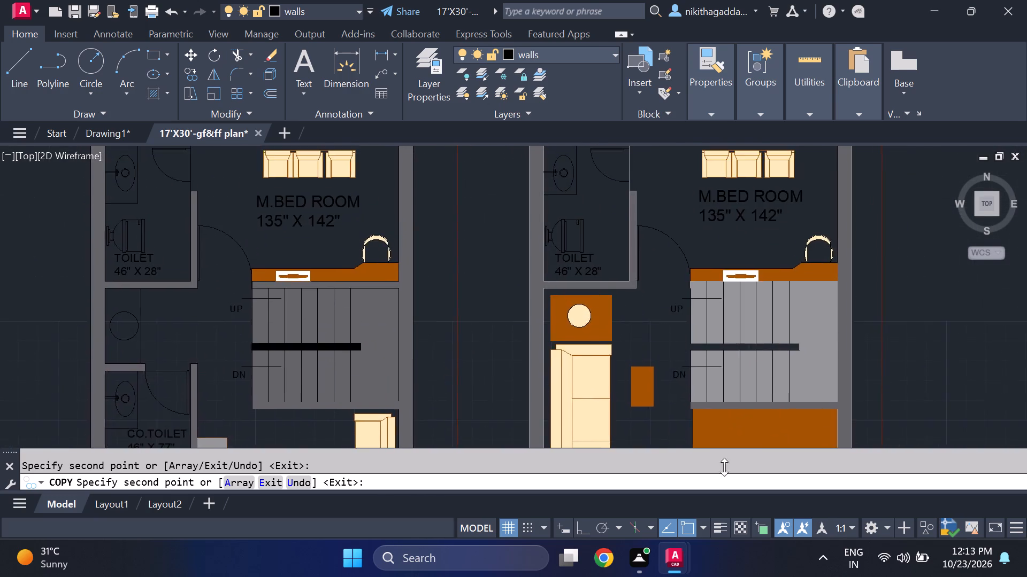
scroll(743, 364, down, 2)
middle_drag(735, 339, 725, 443)
scroll(735, 347, up, 1)
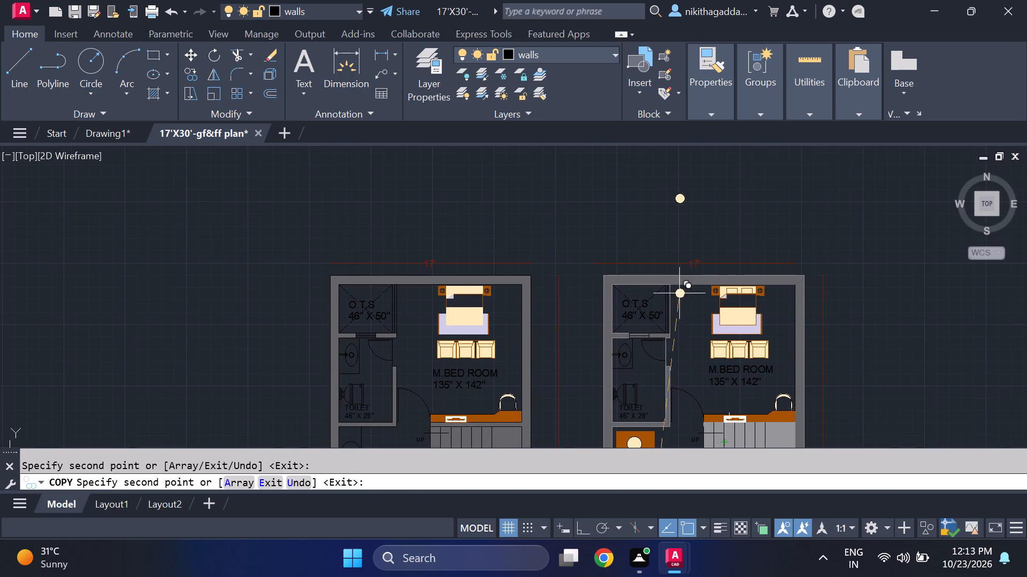
scroll(712, 286, up, 7)
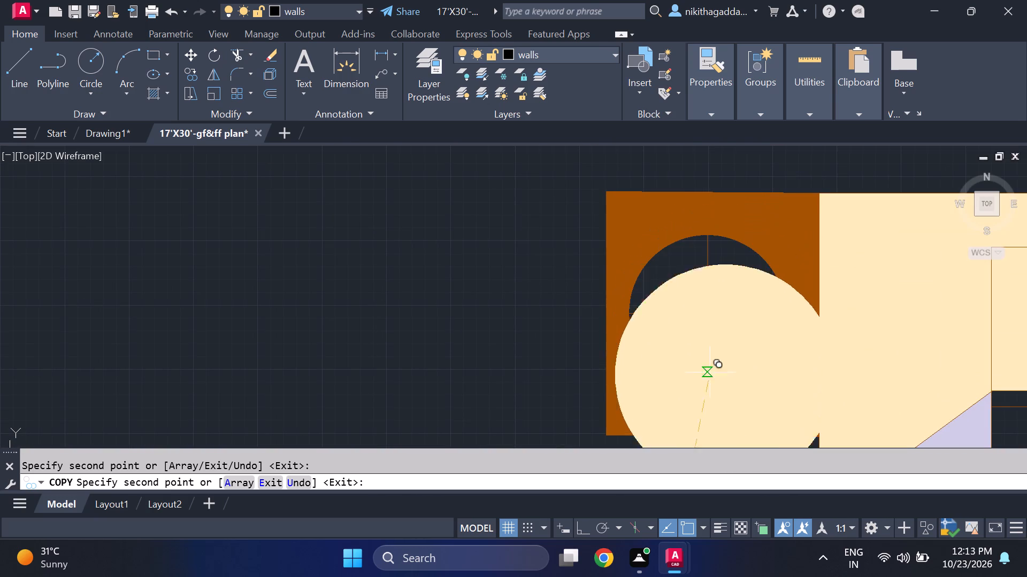
scroll(712, 397, down, 6)
scroll(712, 381, up, 5)
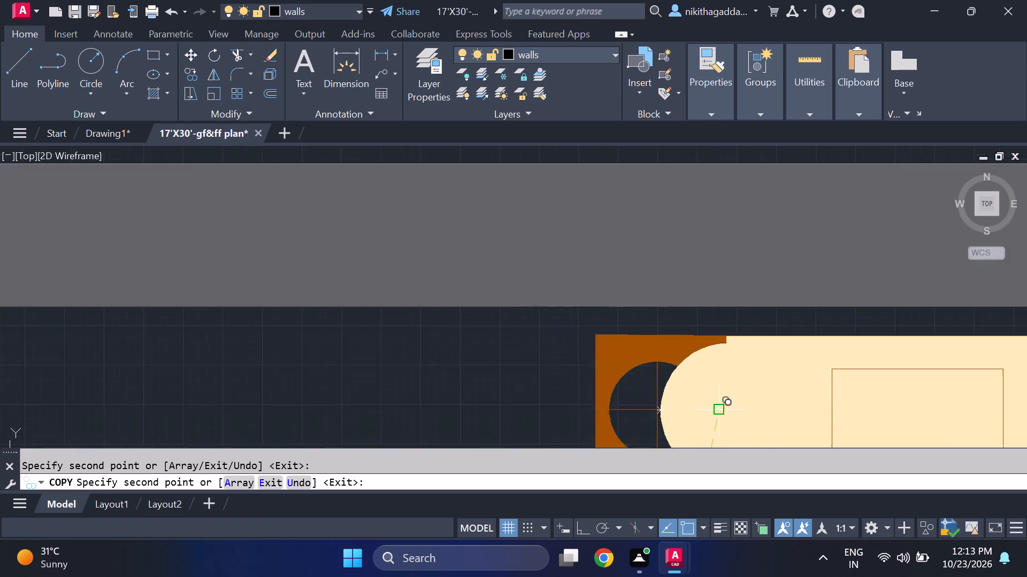
scroll(718, 409, up, 1)
middle_drag(666, 408, 600, 280)
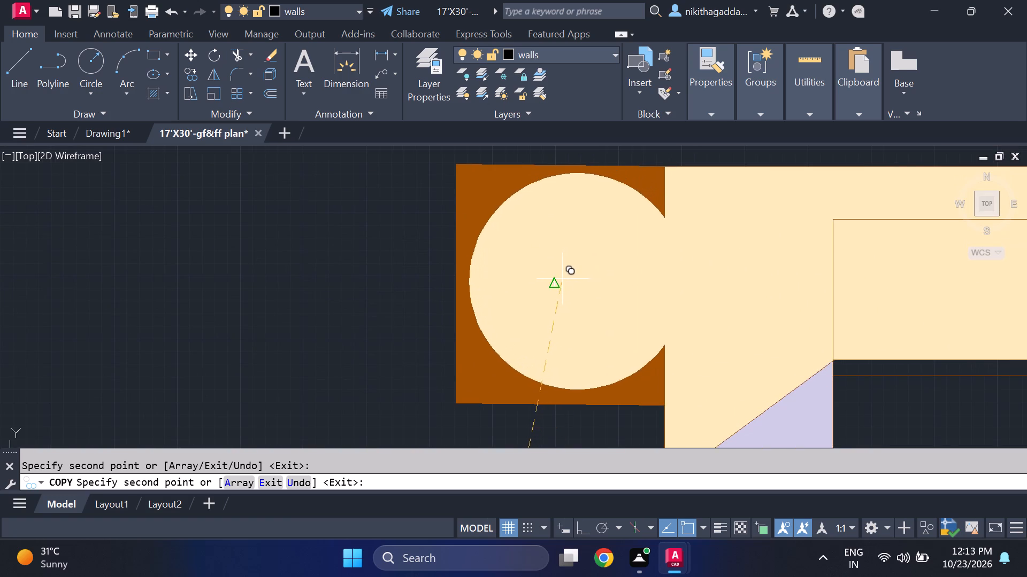
click(549, 276)
scroll(657, 227, down, 4)
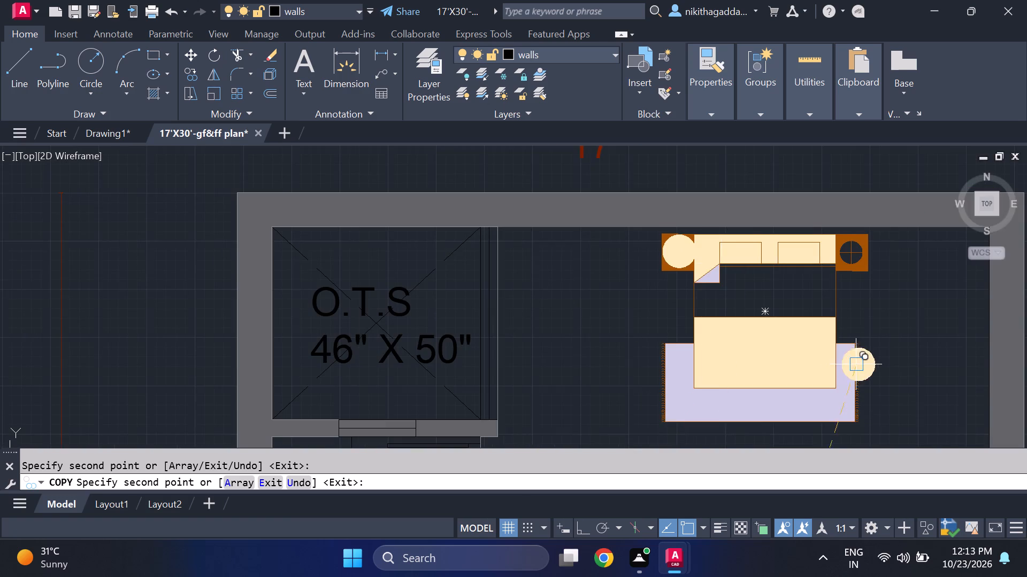
middle_drag(824, 354, 761, 391)
scroll(724, 407, down, 4)
scroll(742, 376, up, 4)
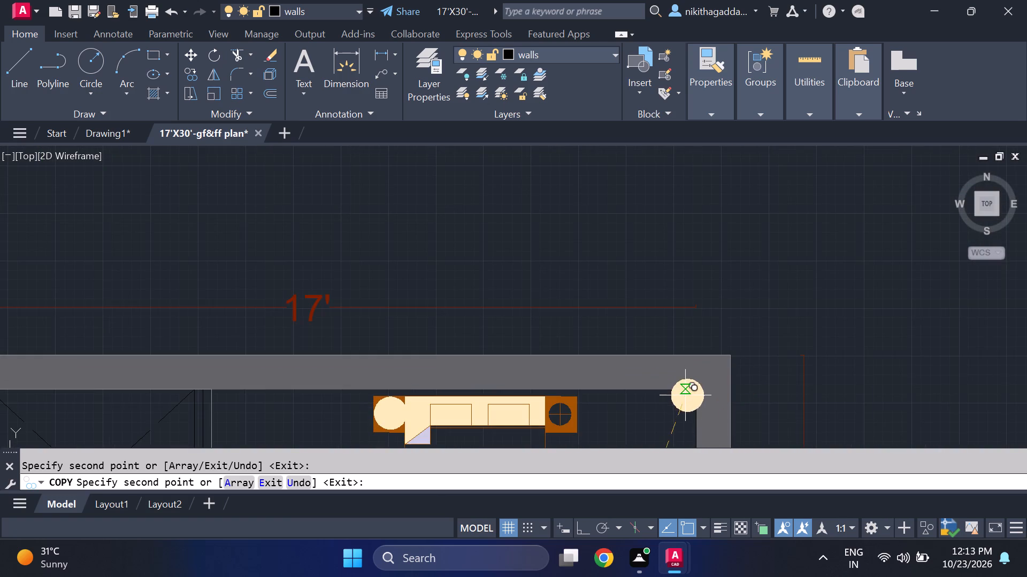
scroll(685, 395, down, 4)
scroll(679, 193, down, 4)
middle_drag(692, 241, 660, 409)
key(Escape)
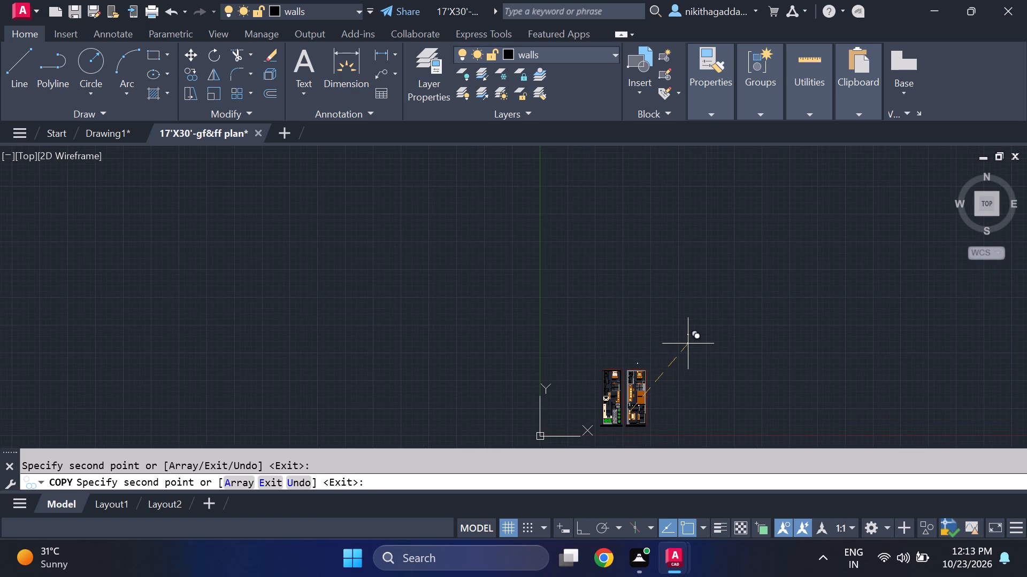
Erase the two spare cream circular hatches above the lower master bedroom's upper bedside table.
scroll(629, 430, up, 3)
scroll(641, 378, up, 4)
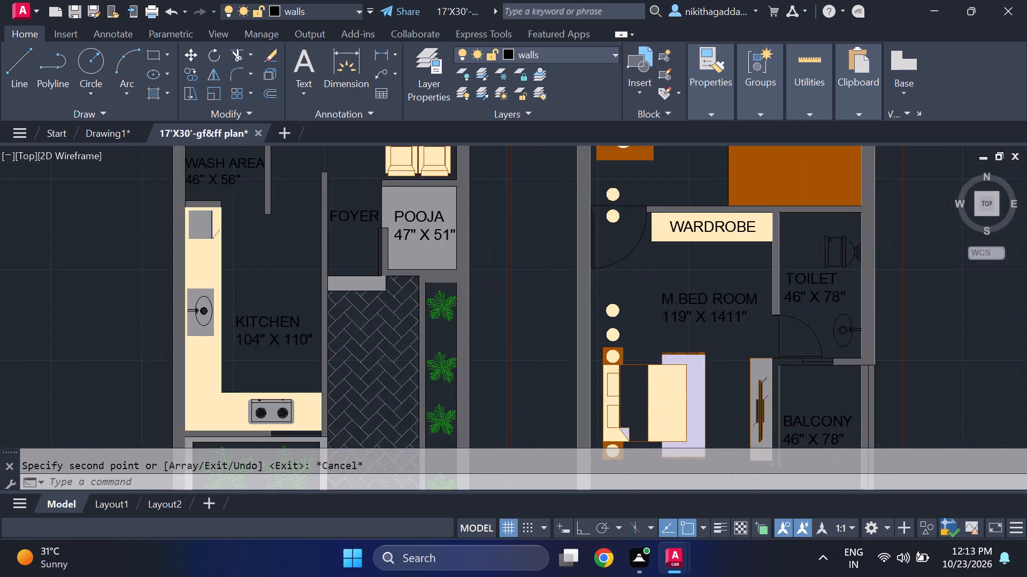
click(634, 271)
click(599, 333)
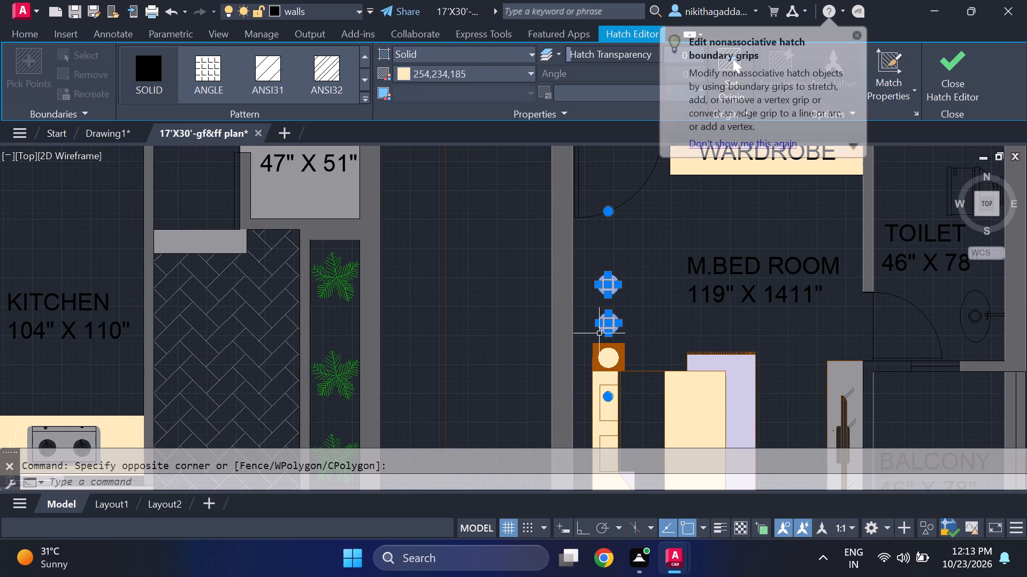
key(Delete)
Erase the stray cream circular hatch in the lower master bedroom's doorway beside the wardrobe.
scroll(604, 332, down, 5)
scroll(605, 304, up, 4)
scroll(611, 313, down, 3)
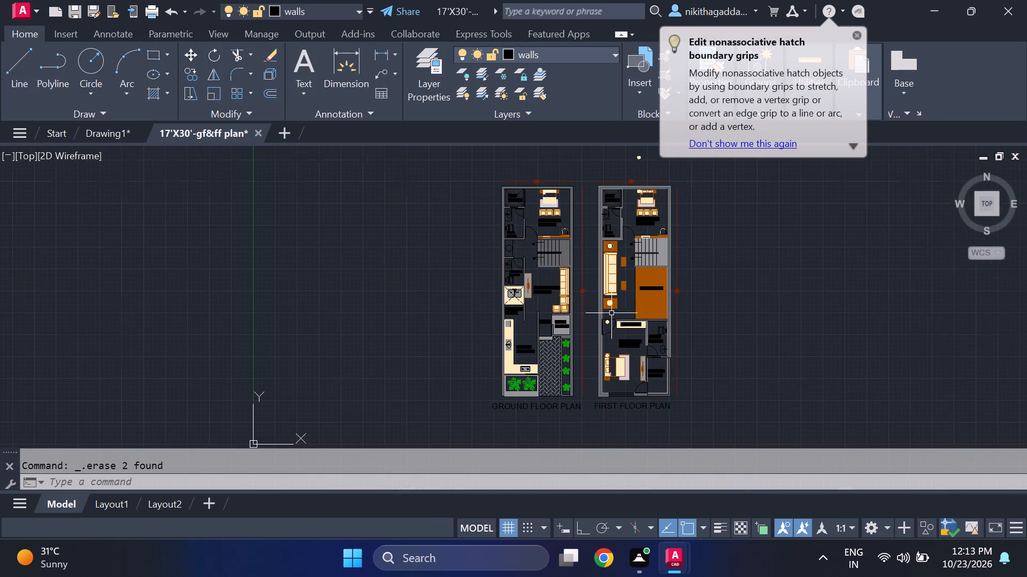
scroll(609, 331, up, 4)
click(601, 278)
click(547, 300)
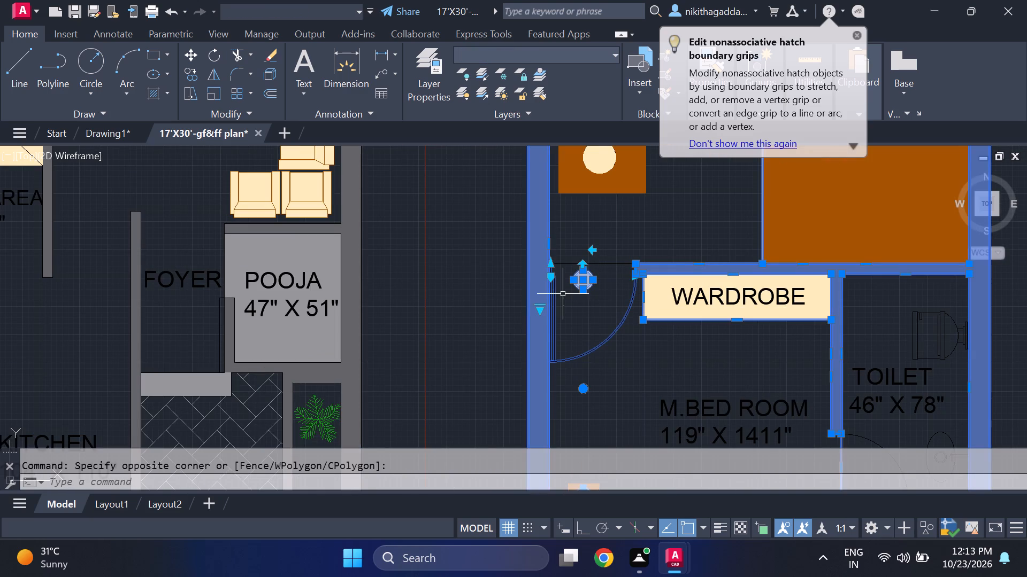
key(Escape)
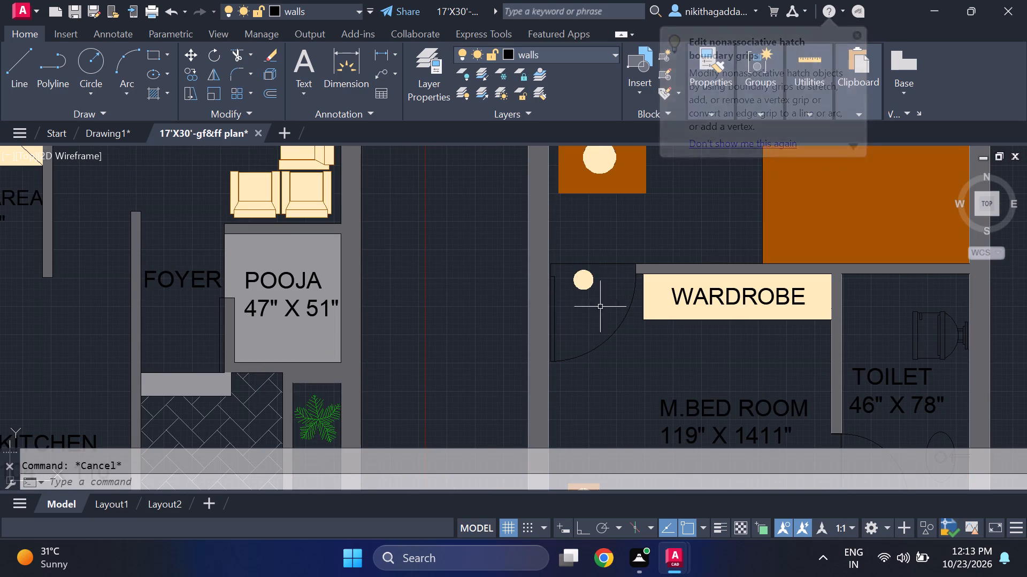
scroll(591, 279, up, 2)
click(609, 267)
click(571, 309)
key(Delete)
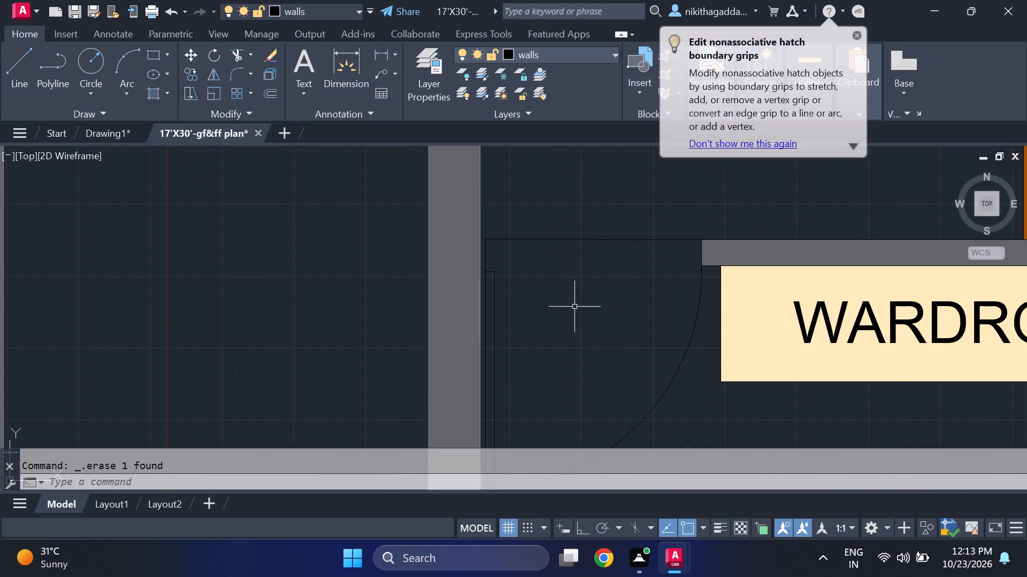
Erase the stray cream circular hatch lying above the first floor plan, outside the building outline.
scroll(701, 379, down, 5)
middle_drag(715, 392, 663, 307)
scroll(649, 368, up, 1)
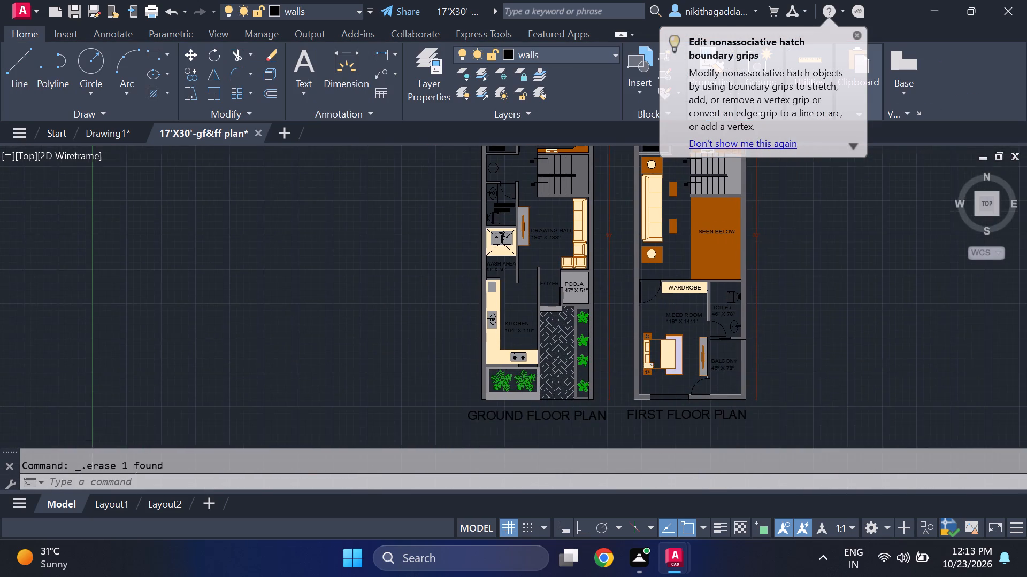
scroll(649, 368, up, 3)
scroll(649, 368, down, 4)
middle_drag(650, 261, 676, 423)
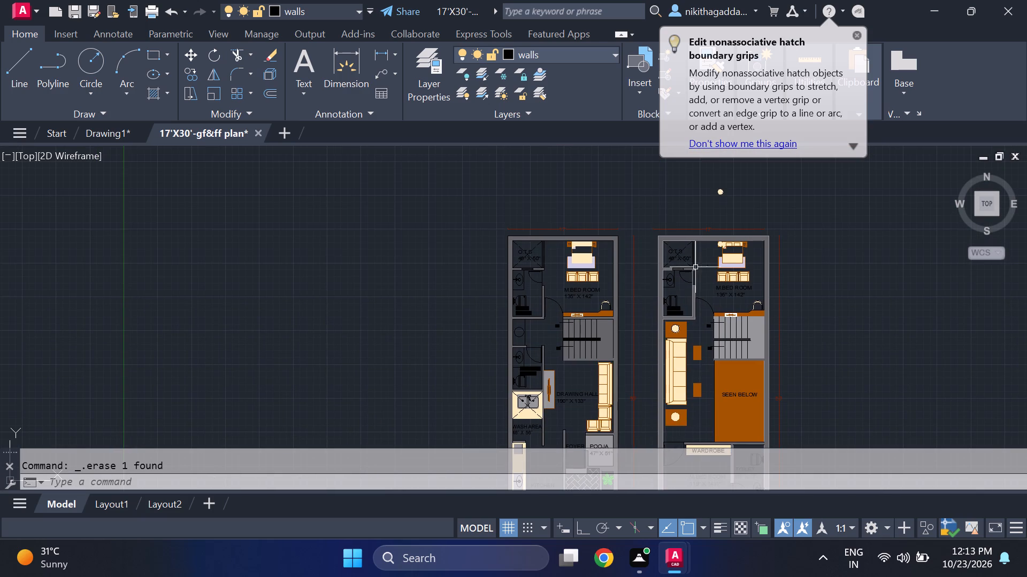
scroll(745, 192, up, 1)
drag(740, 186, 726, 189)
click(581, 225)
key(Delete)
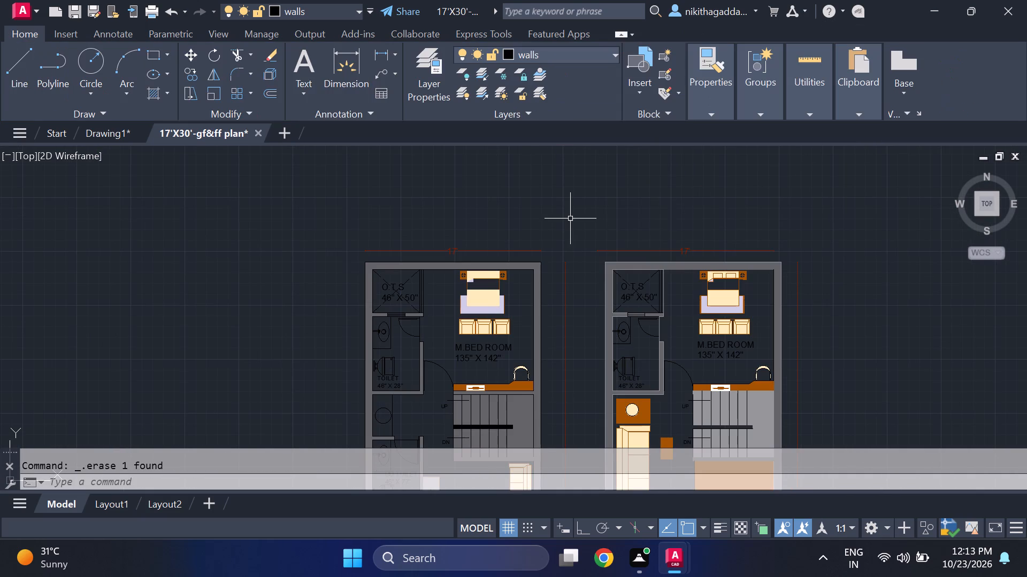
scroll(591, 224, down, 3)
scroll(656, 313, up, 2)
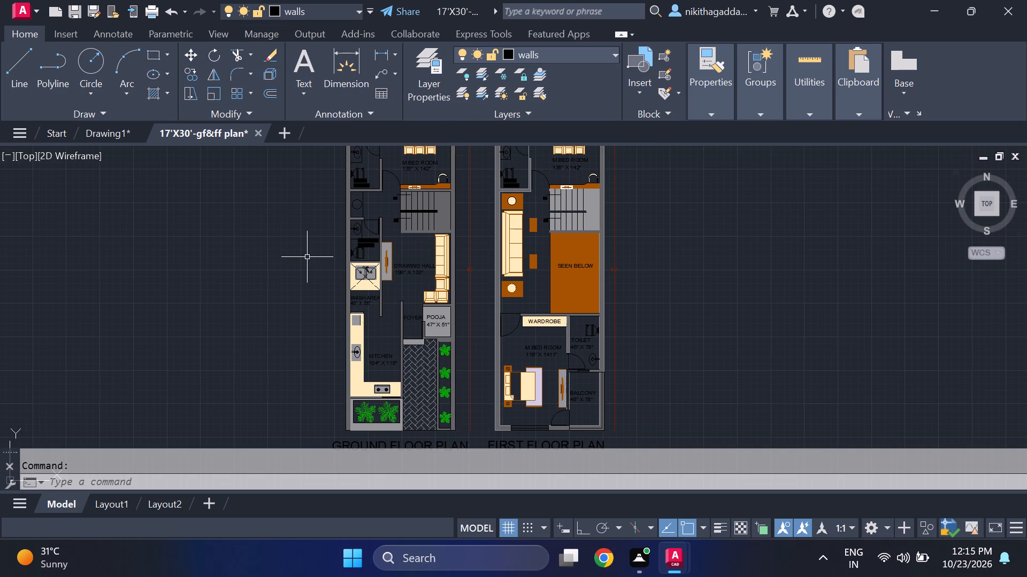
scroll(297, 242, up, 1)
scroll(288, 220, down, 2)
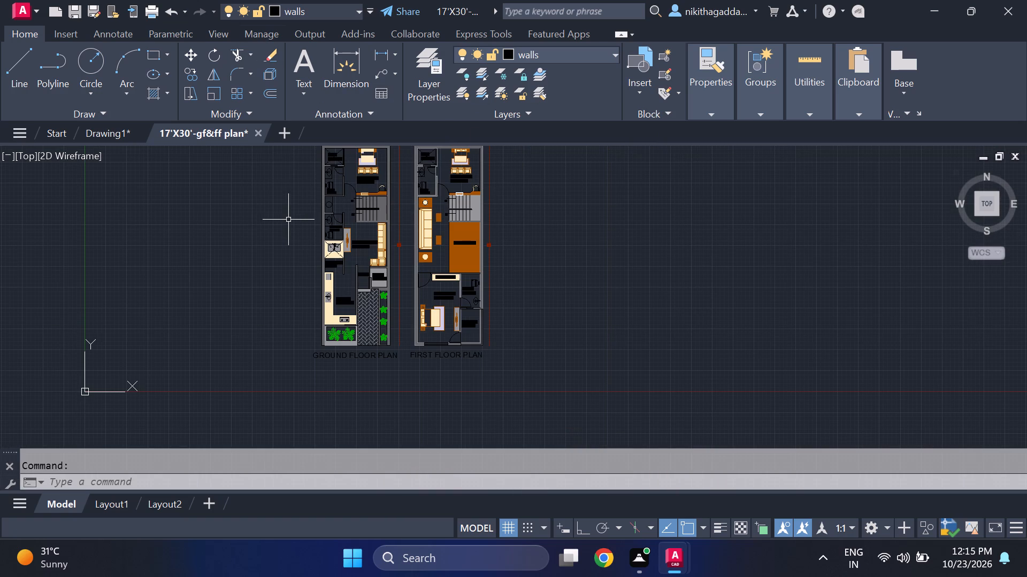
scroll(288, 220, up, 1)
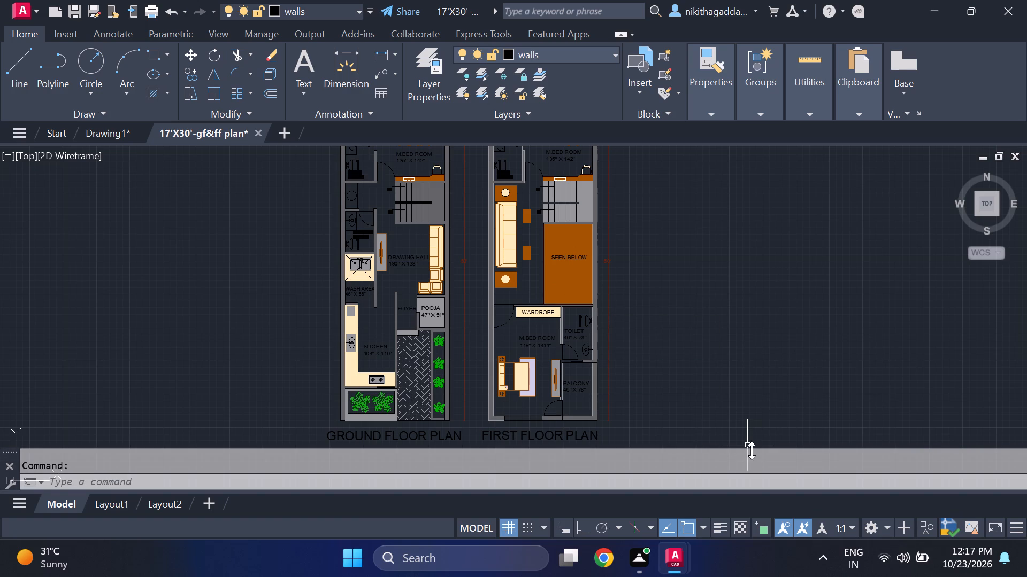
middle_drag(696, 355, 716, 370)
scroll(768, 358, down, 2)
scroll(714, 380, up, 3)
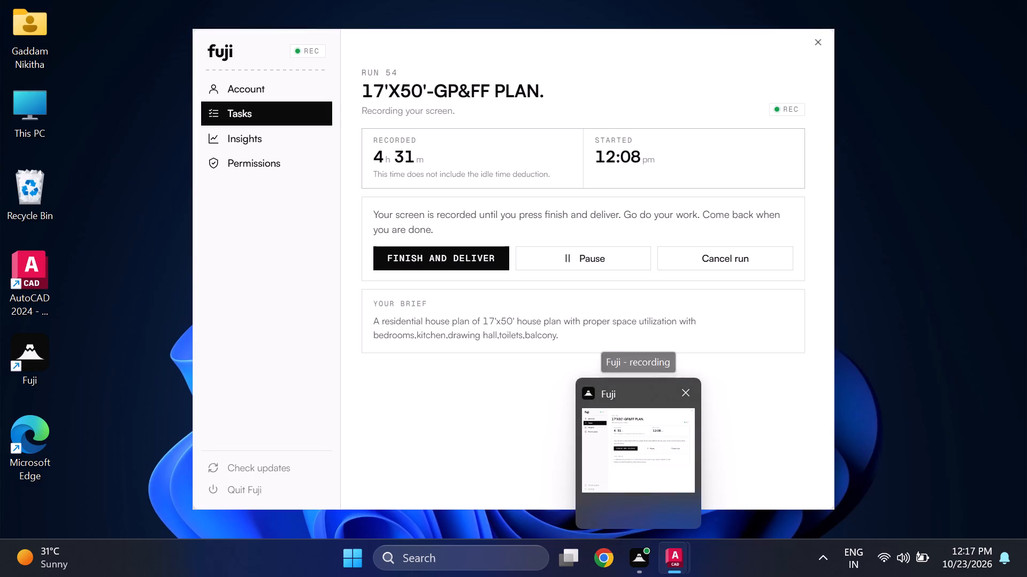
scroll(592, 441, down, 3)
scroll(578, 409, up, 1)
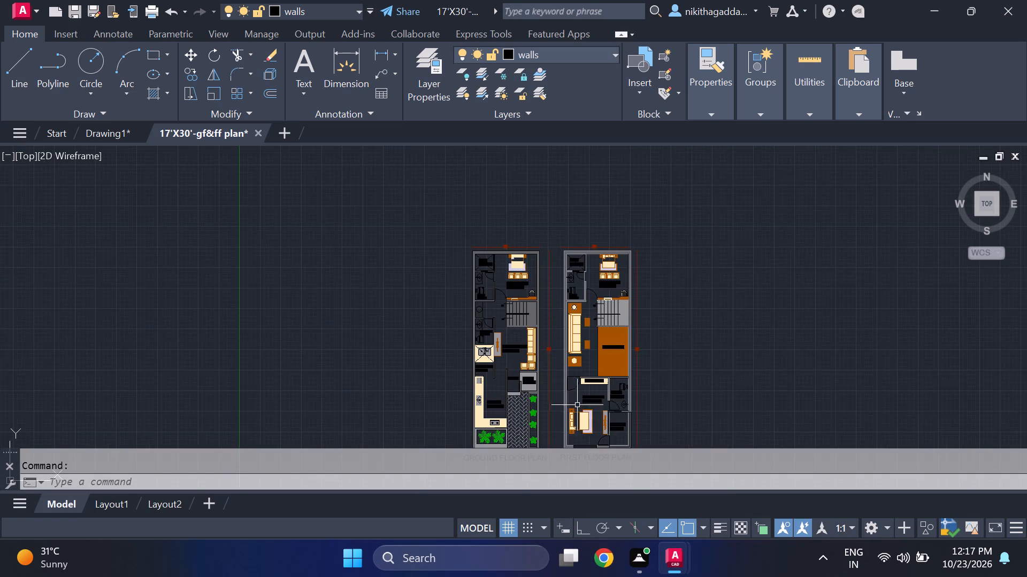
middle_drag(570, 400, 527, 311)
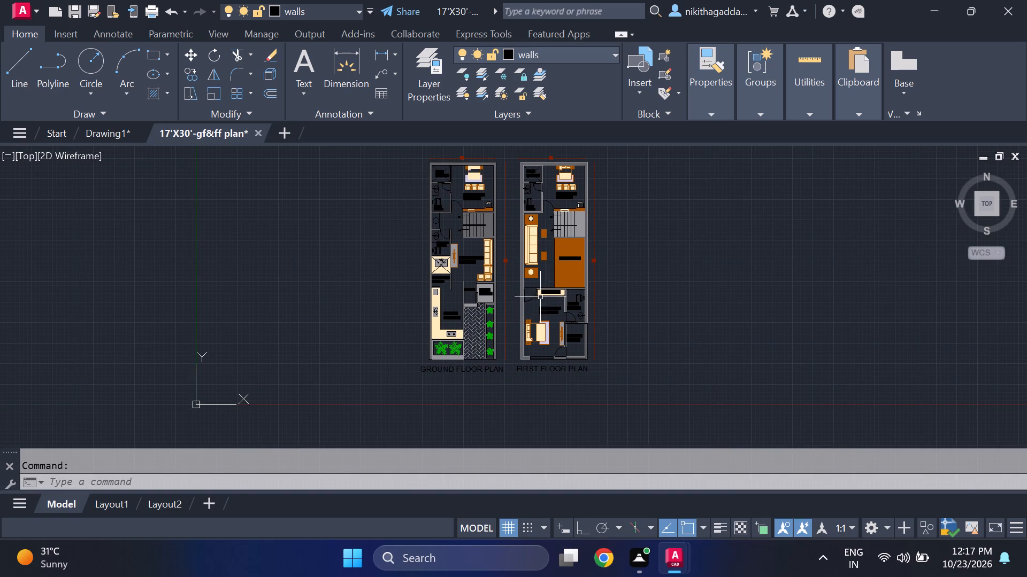
Switch to Layout1 and delete its existing viewport, leaving the sheet blank.
click(122, 505)
middle_drag(479, 295, 459, 285)
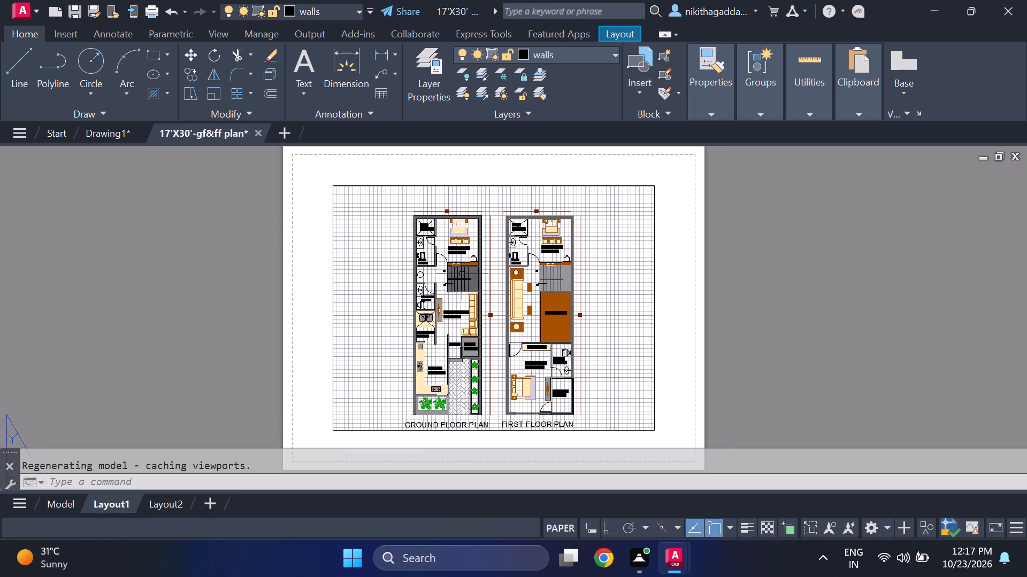
click(558, 201)
click(396, 277)
scroll(507, 283, down, 2)
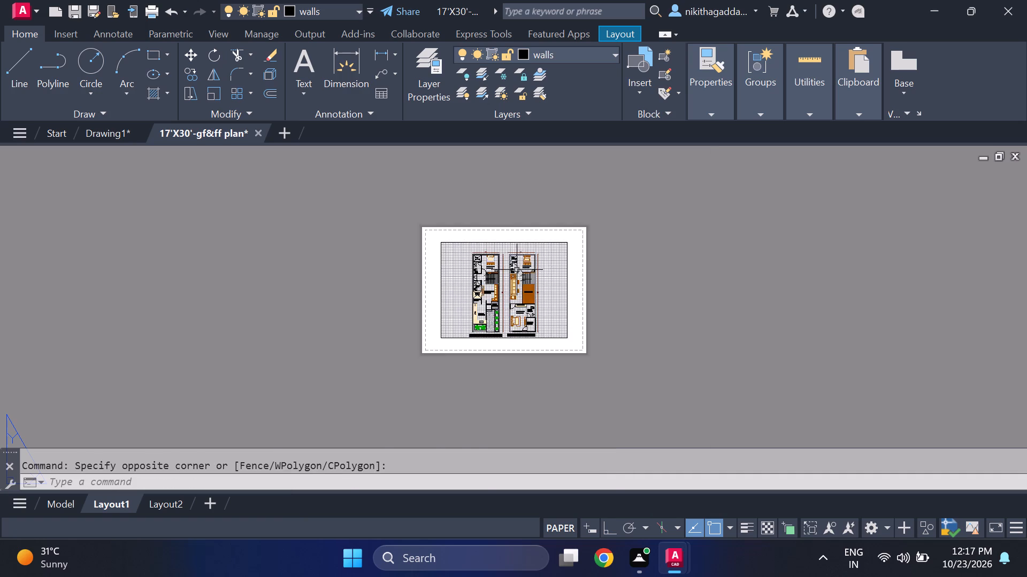
scroll(564, 223, up, 2)
click(566, 246)
click(477, 337)
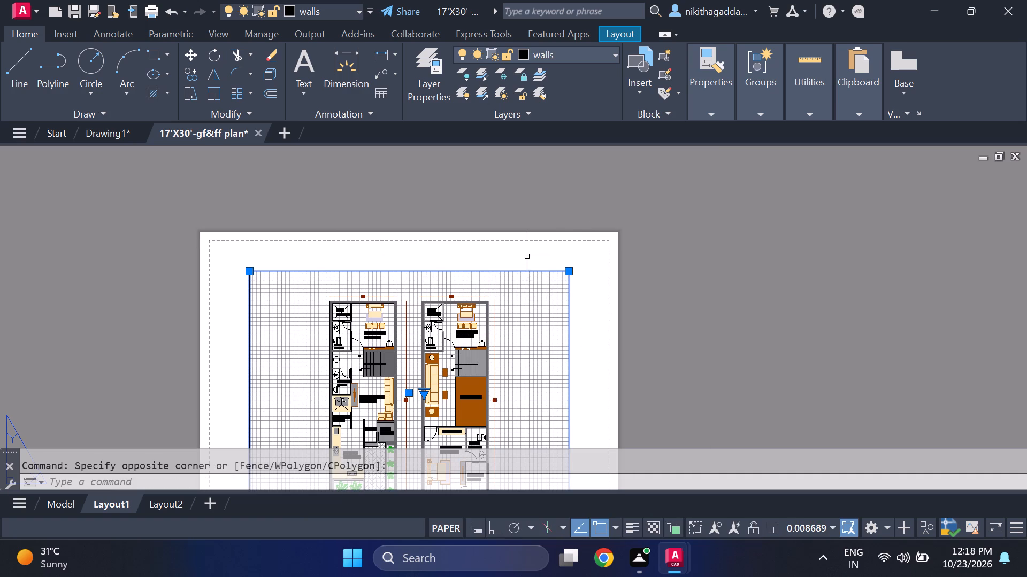
key(Delete)
Open Layout1's page setup for modification and set the plotter to DWG To PDF.pc3.
scroll(450, 277, down, 2)
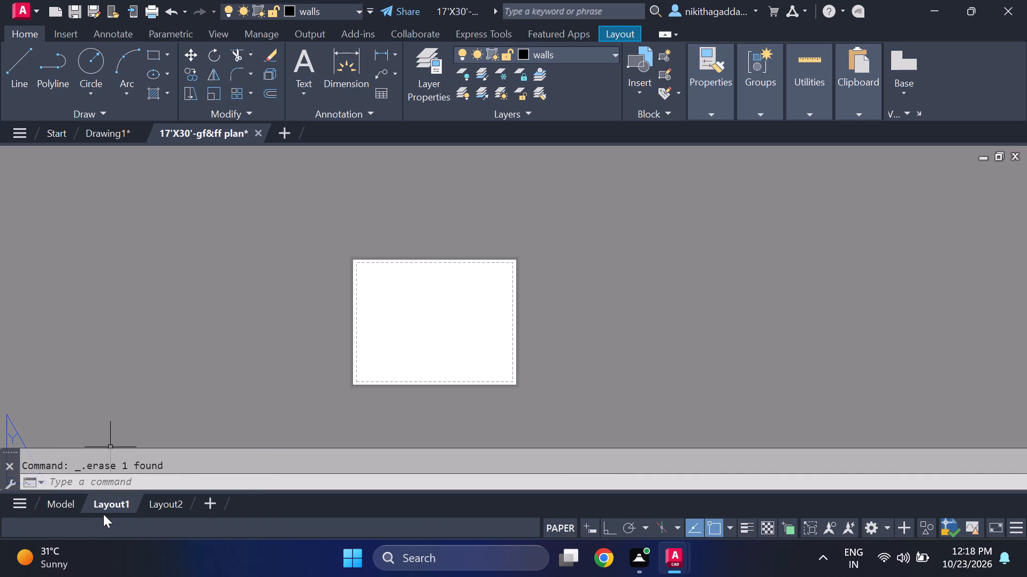
right_click(103, 514)
click(122, 367)
right_click(103, 504)
click(139, 291)
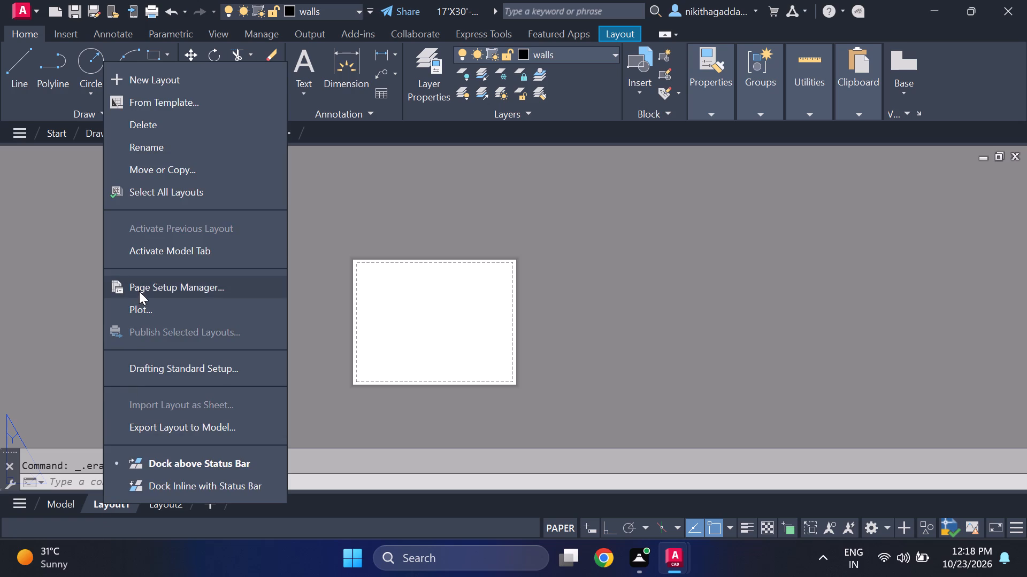
click(619, 251)
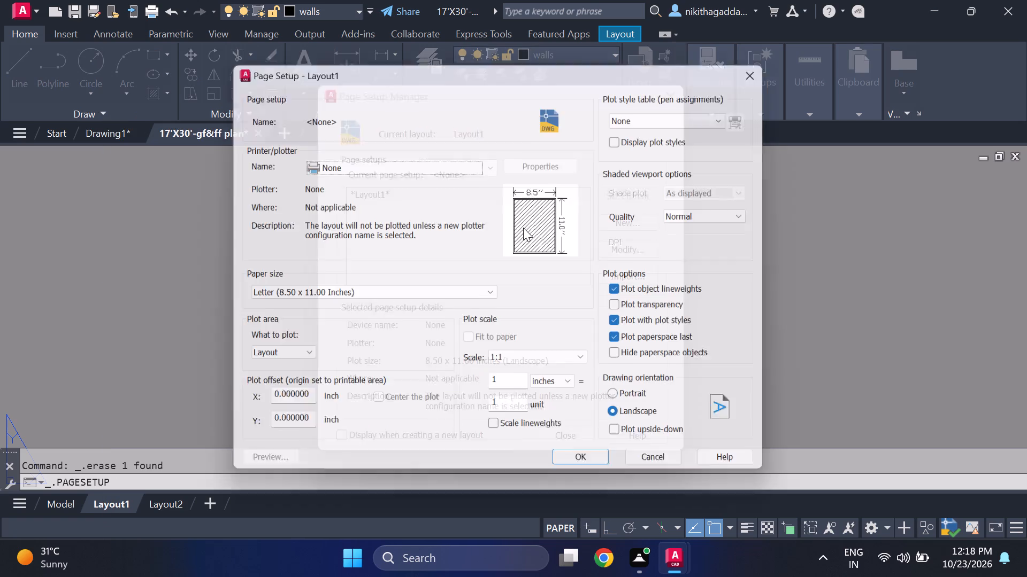
click(436, 168)
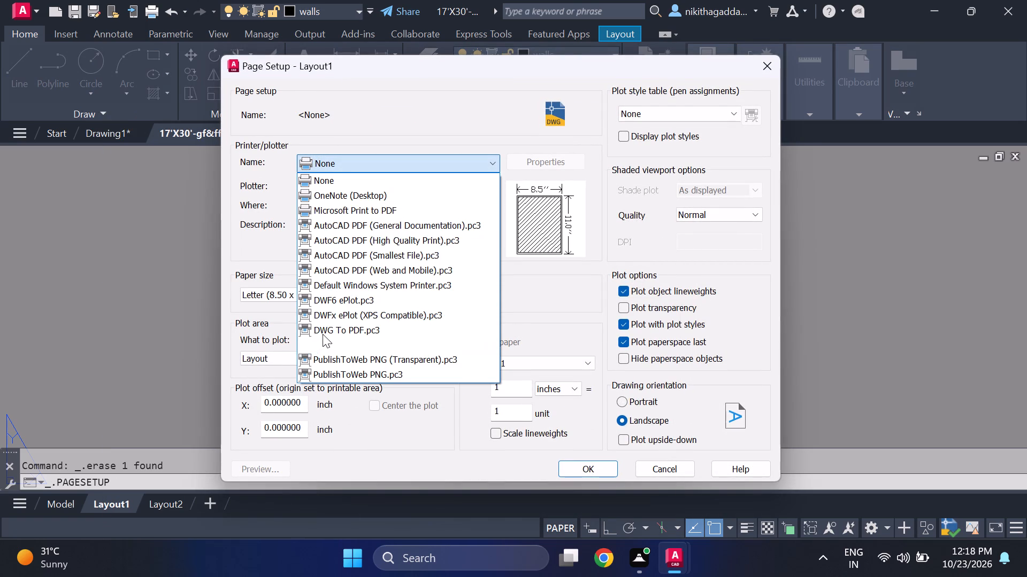
click(328, 331)
Set the paper size to ISO full bleed A4 (297.00 x 210.00 MM).
click(329, 295)
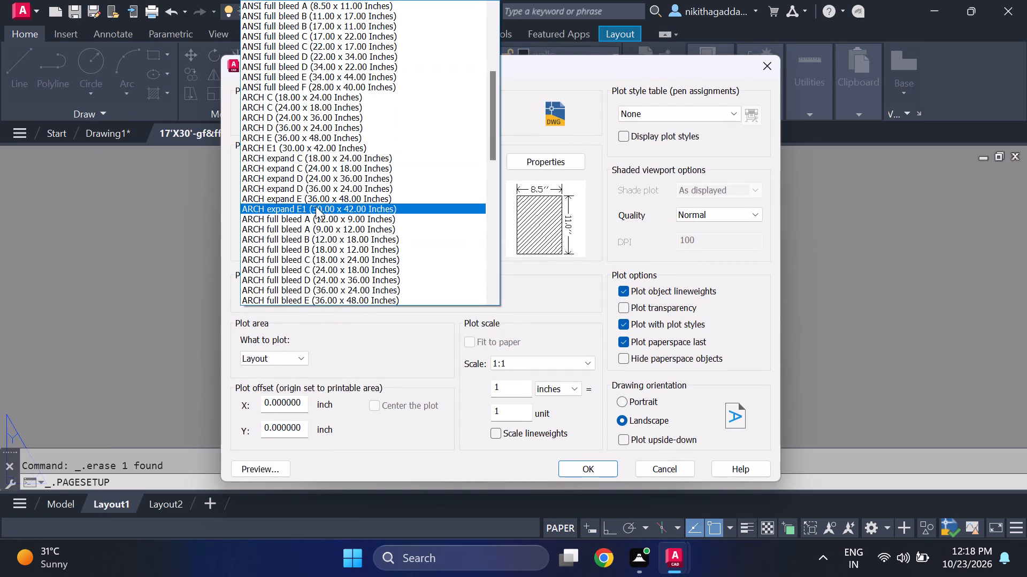
scroll(278, 176, down, 3)
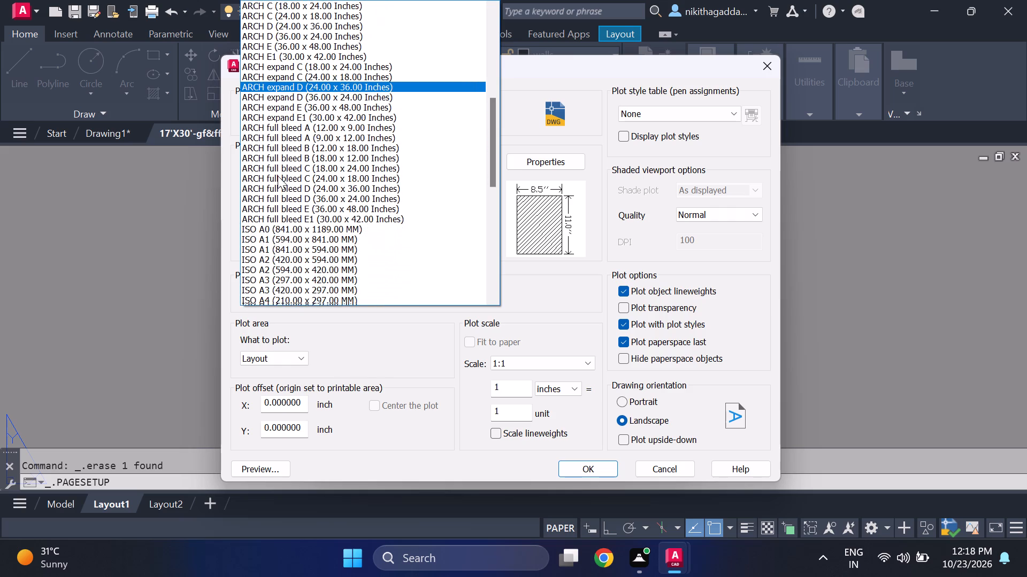
scroll(278, 176, down, 5)
scroll(279, 166, up, 10)
scroll(282, 160, down, 5)
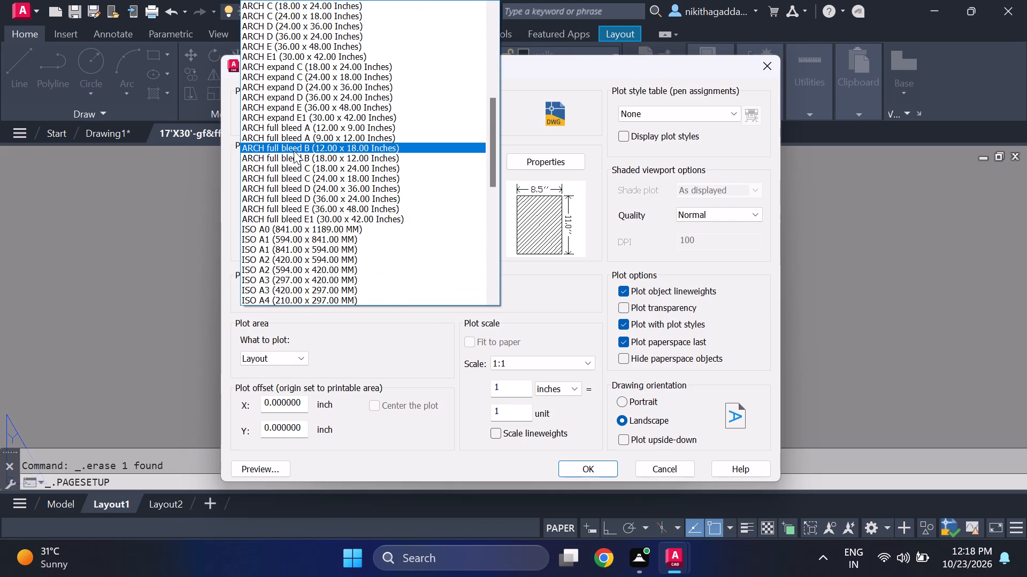
middle_drag(335, 194, 344, 240)
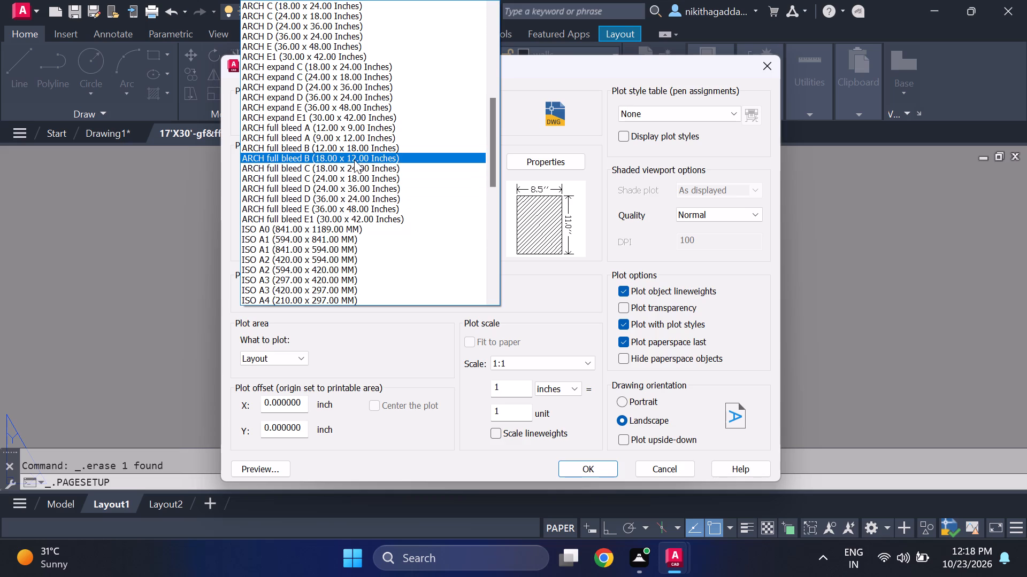
scroll(354, 158, up, 12)
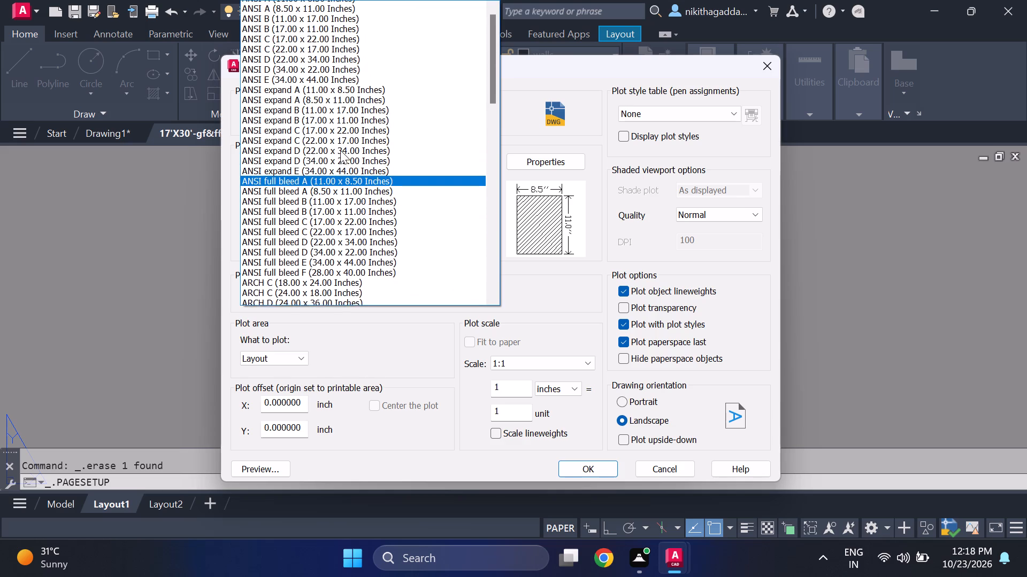
scroll(340, 150, up, 11)
scroll(317, 154, down, 11)
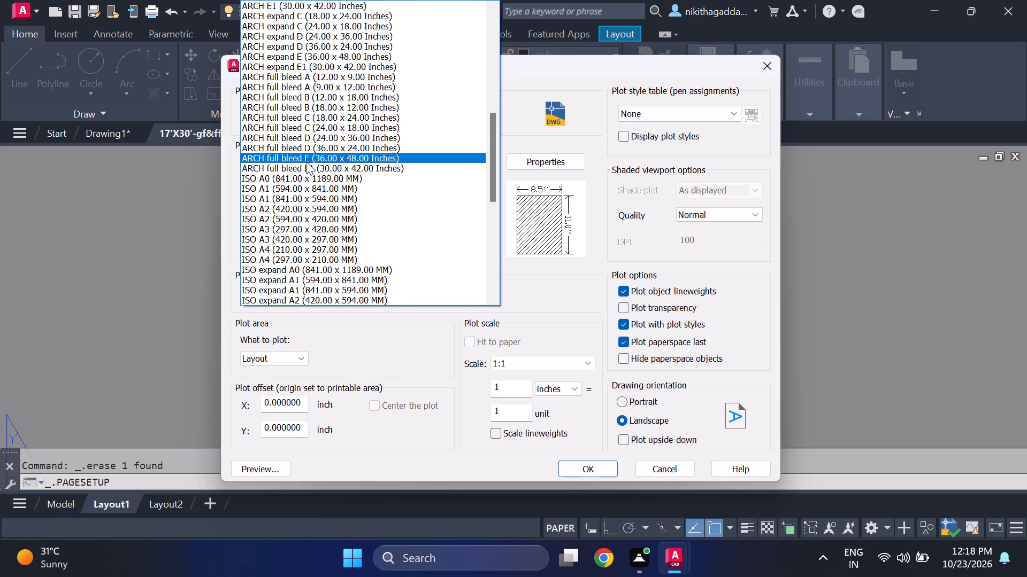
scroll(280, 185, down, 5)
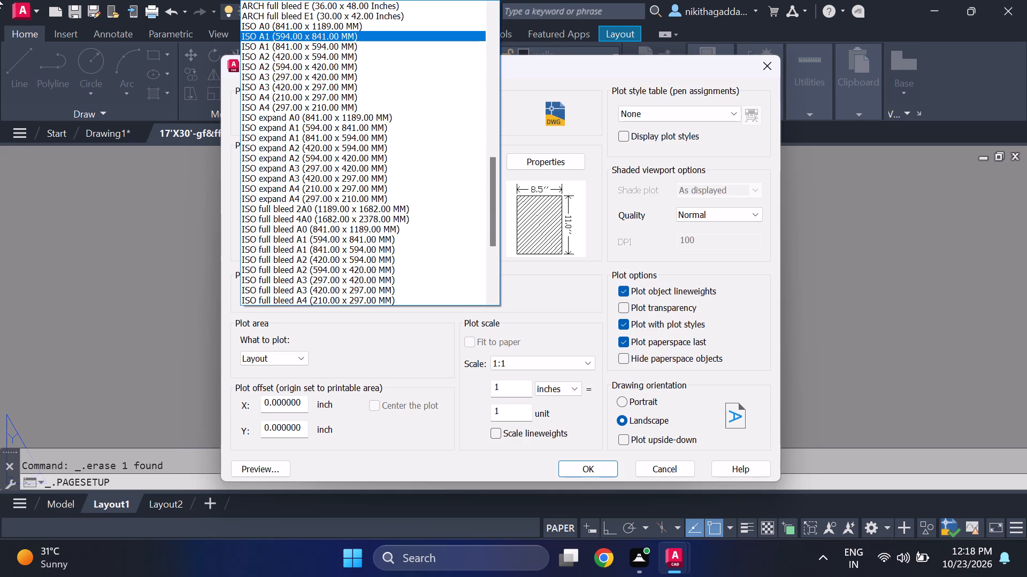
scroll(240, 217, down, 4)
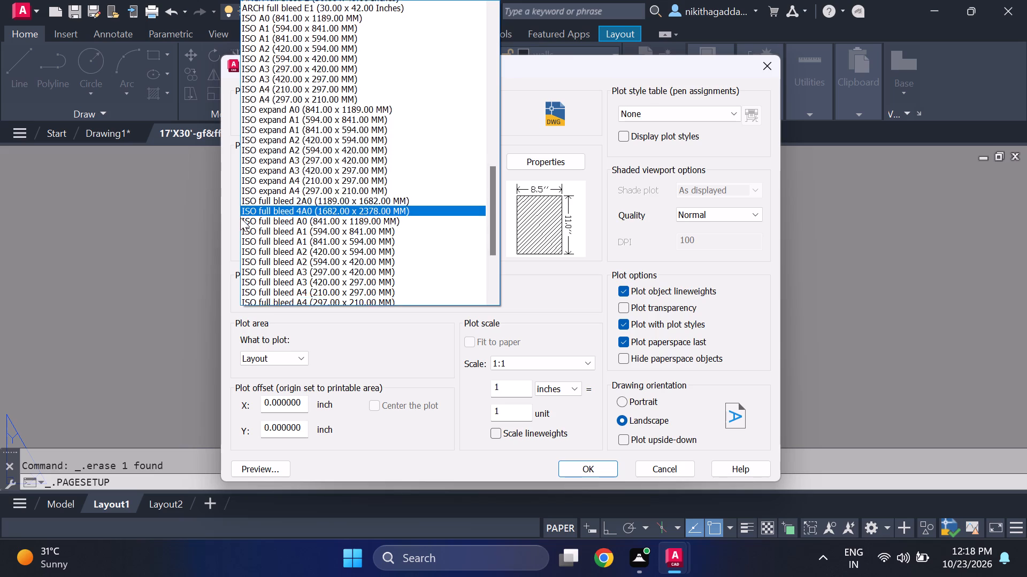
scroll(240, 217, down, 1)
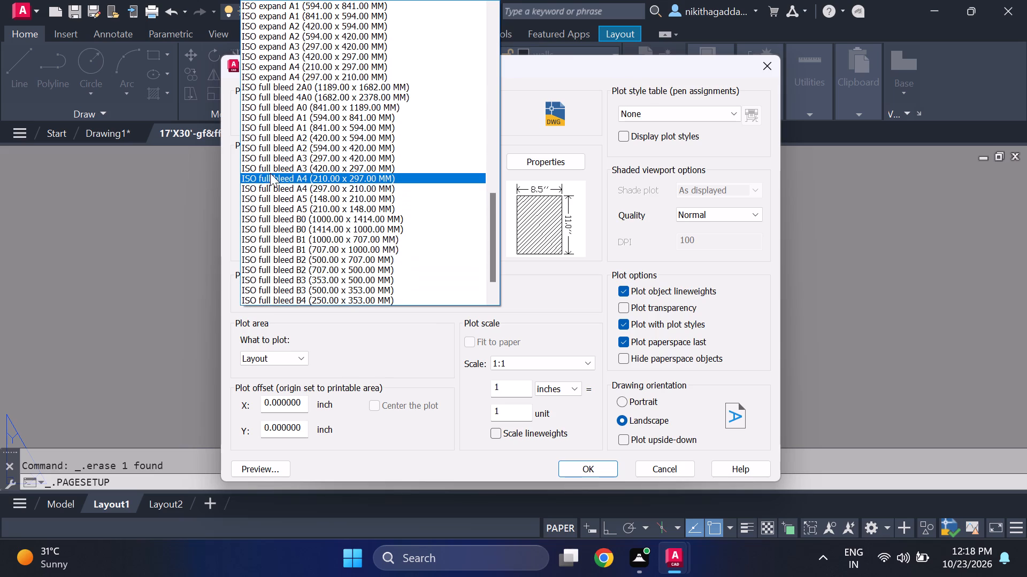
scroll(287, 174, up, 2)
scroll(288, 180, down, 4)
scroll(274, 225, down, 3)
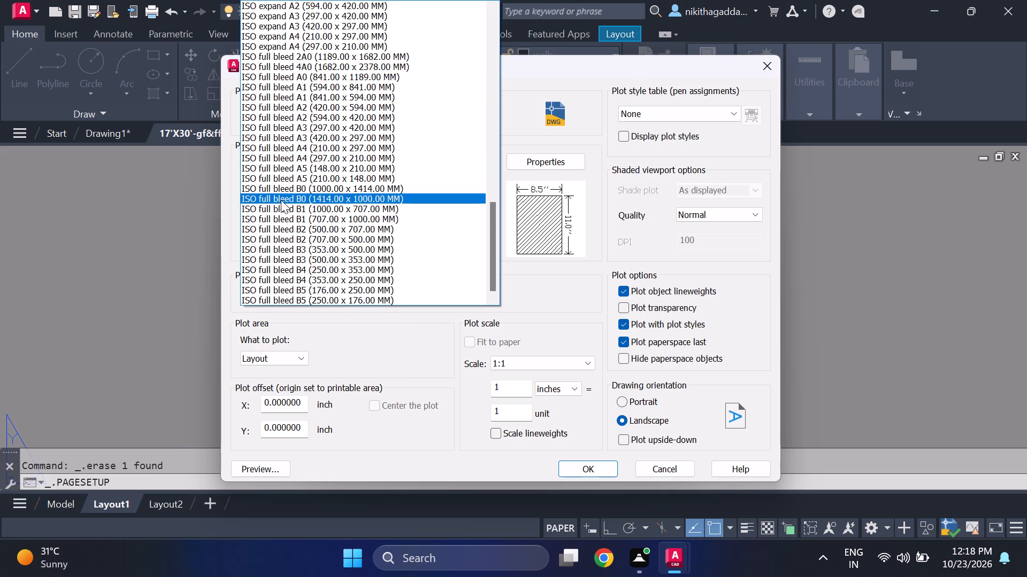
click(305, 157)
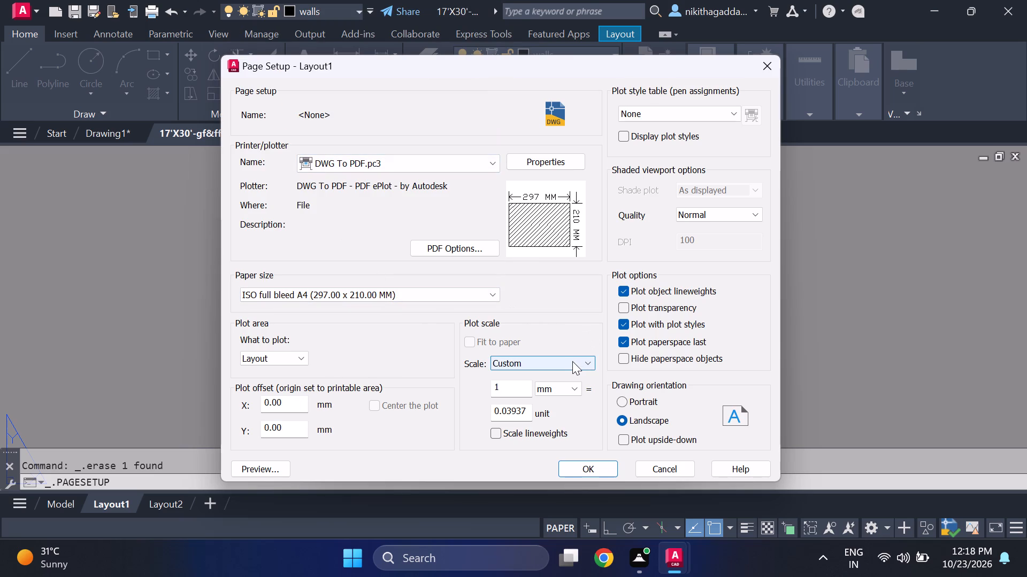
Set the plot scale to 1:1, accept the page setup for Layout1 and close the Page Setup Manager.
click(571, 362)
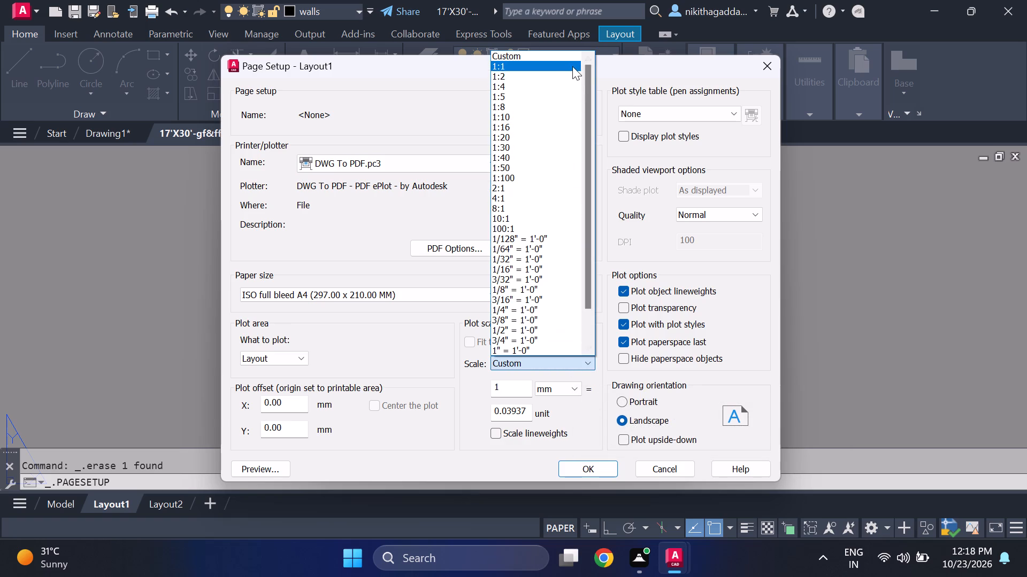
click(572, 66)
scroll(451, 366, down, 2)
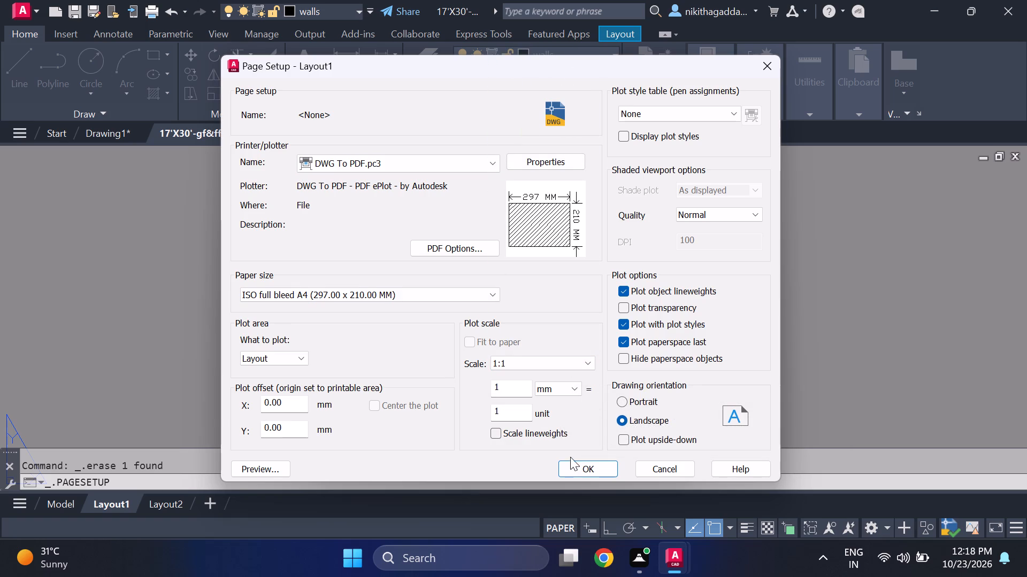
click(577, 466)
click(629, 194)
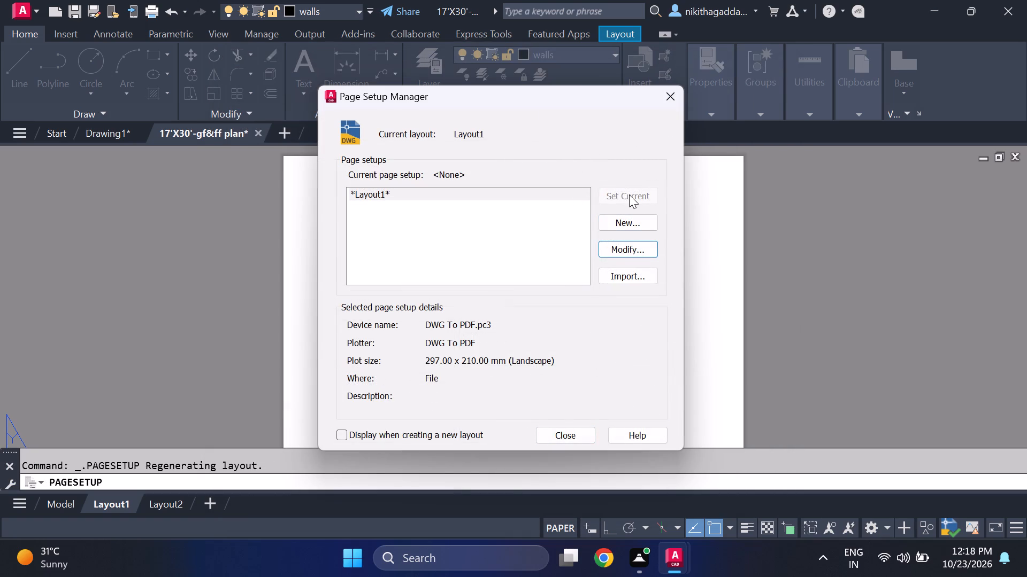
drag(553, 430, 547, 430)
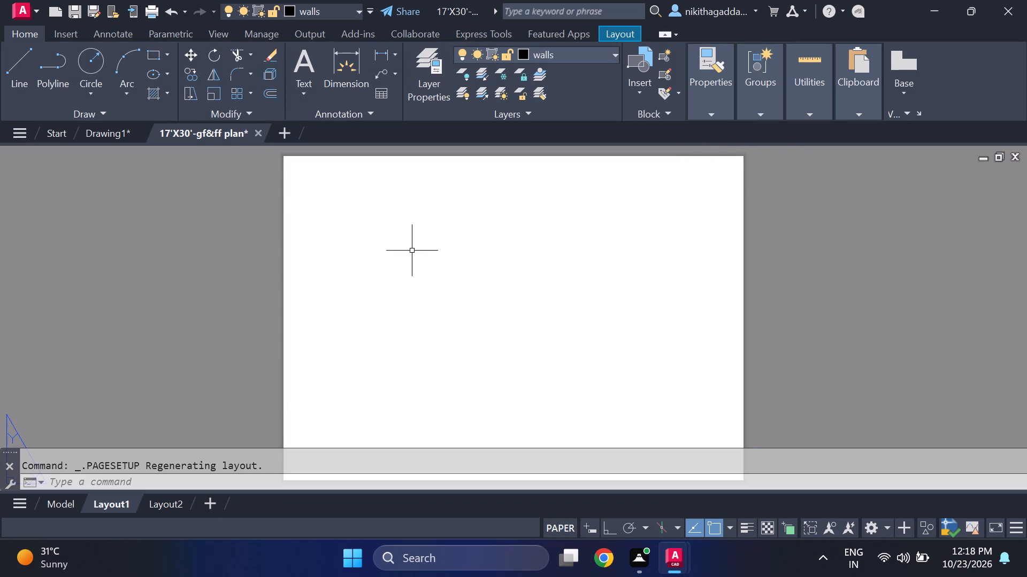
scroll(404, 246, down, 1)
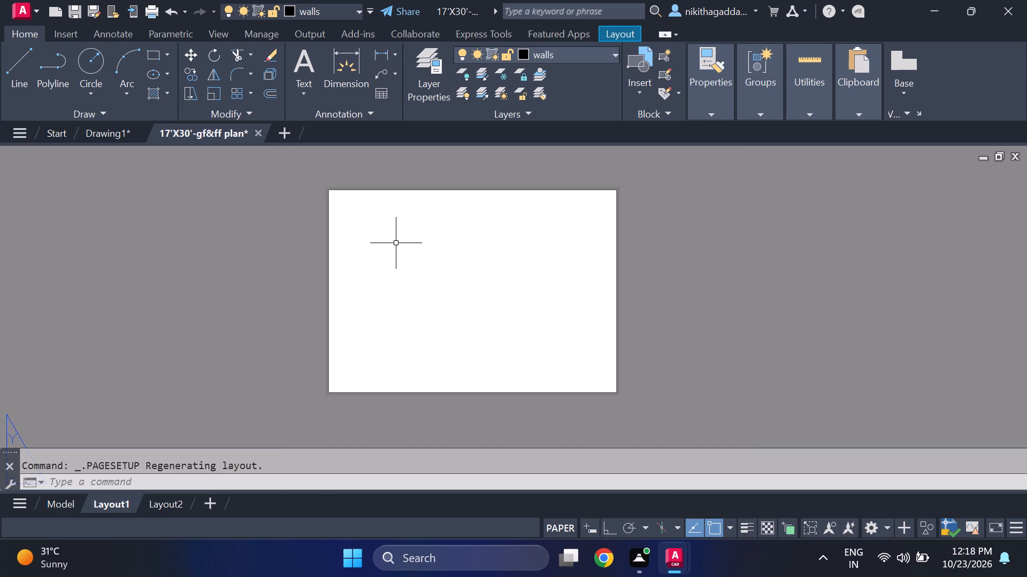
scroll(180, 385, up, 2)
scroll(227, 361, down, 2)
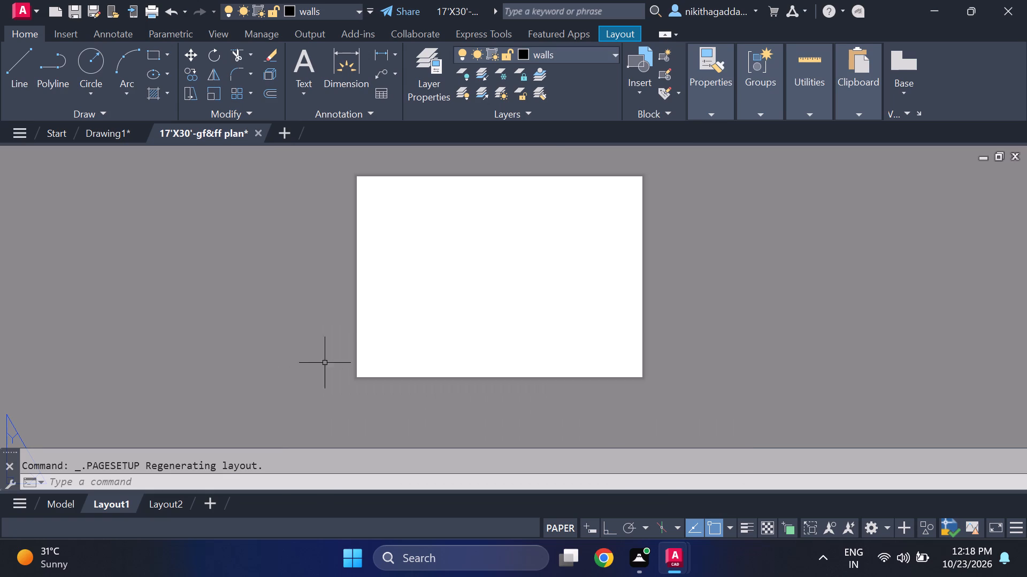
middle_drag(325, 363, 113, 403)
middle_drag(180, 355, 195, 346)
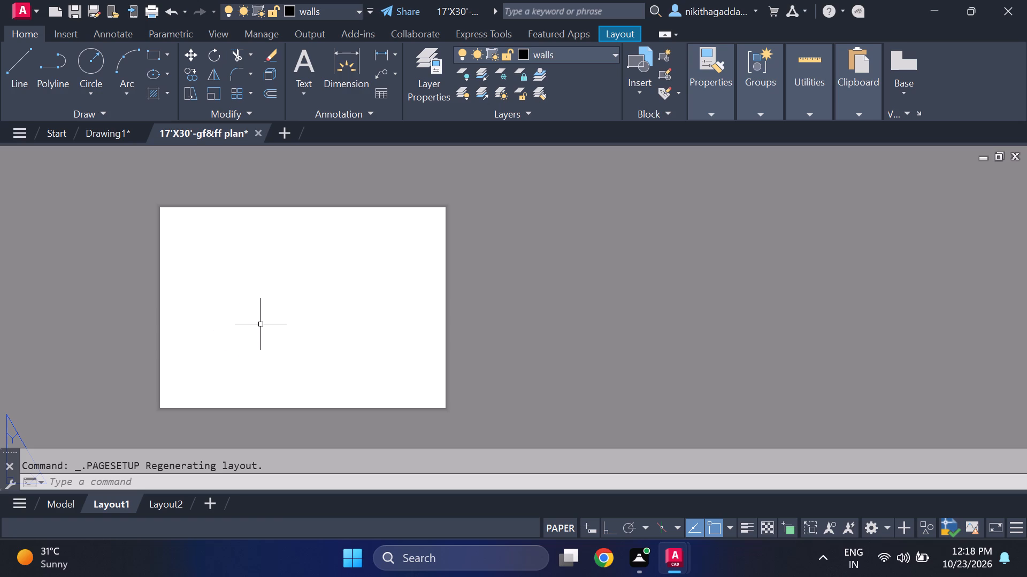
Create a single viewport on Layout1 spanning the whole A4 sheet, from its upper-left corner to its lower-right corner.
middle_drag(259, 325, 287, 322)
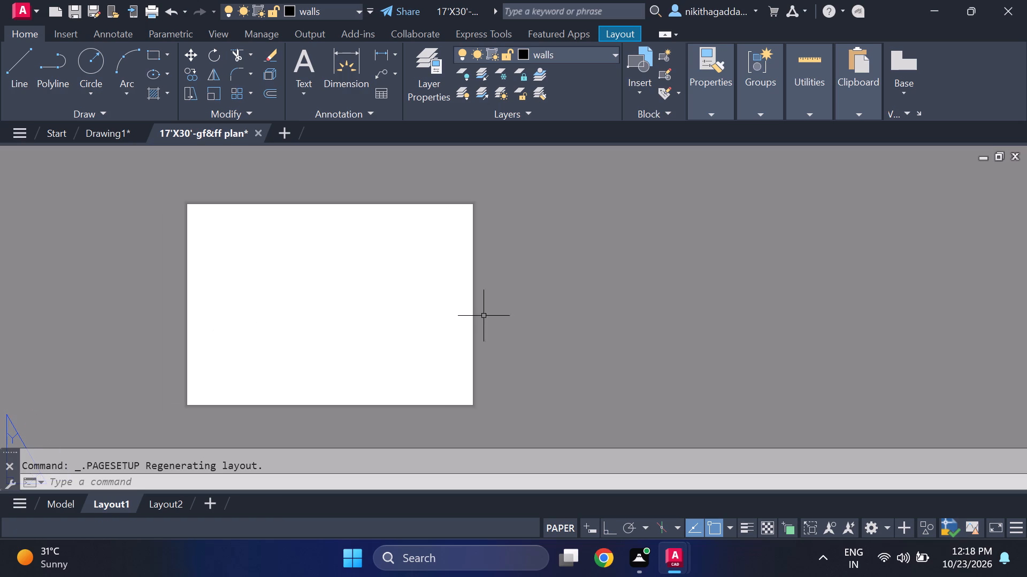
middle_drag(303, 312, 515, 316)
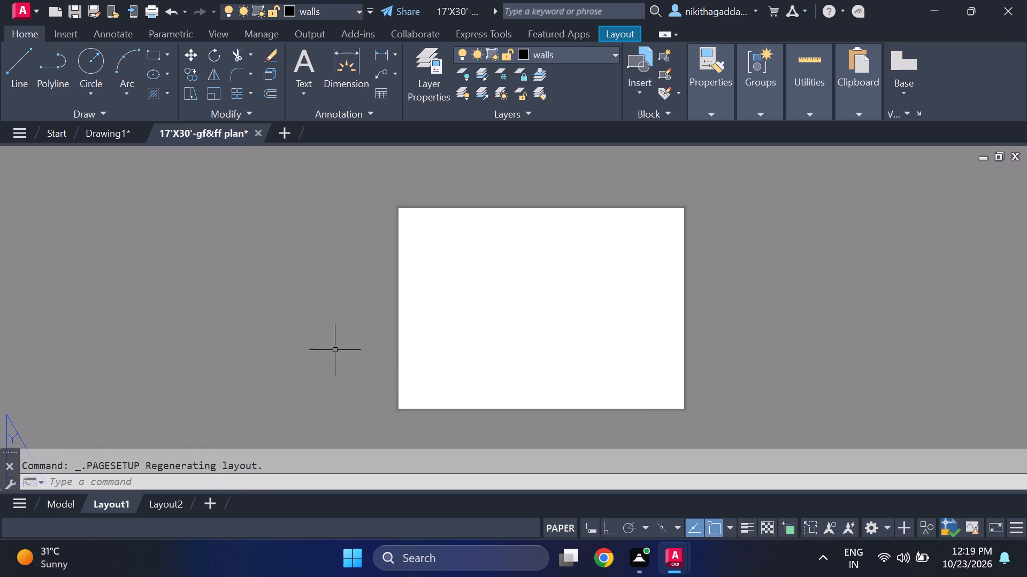
text(VIEWPORTS)
key(Return)
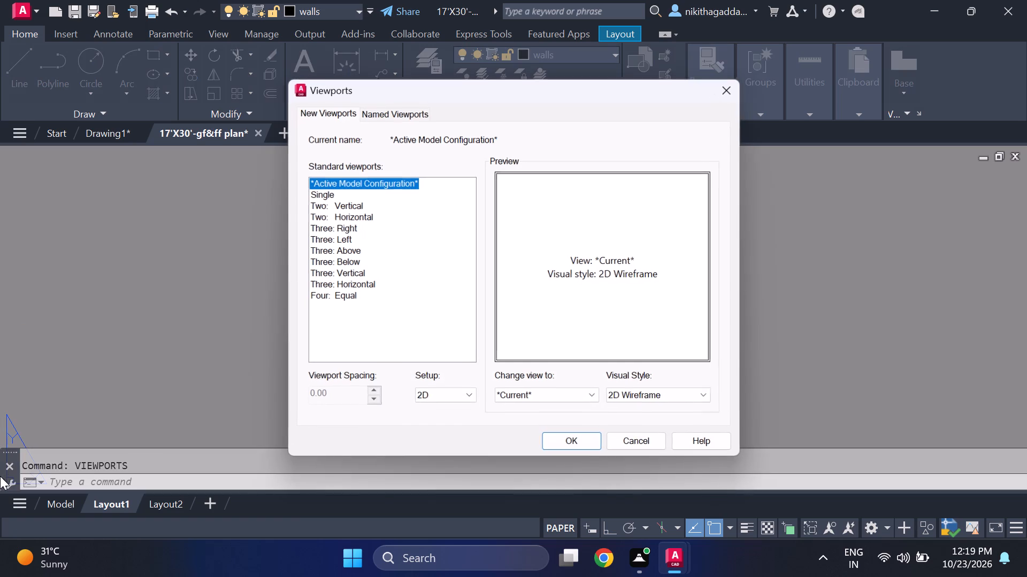
click(326, 194)
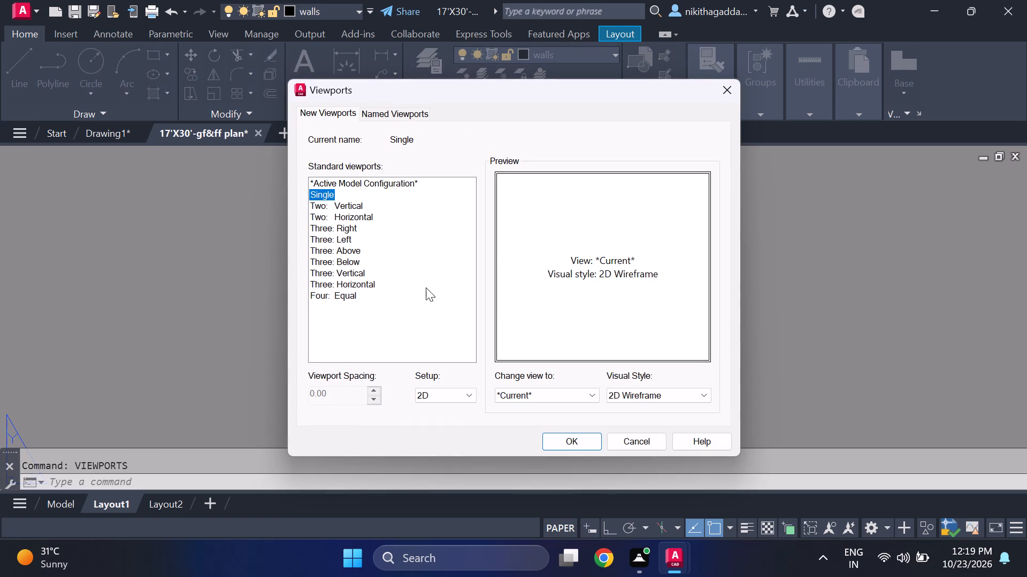
click(558, 442)
scroll(397, 193, up, 3)
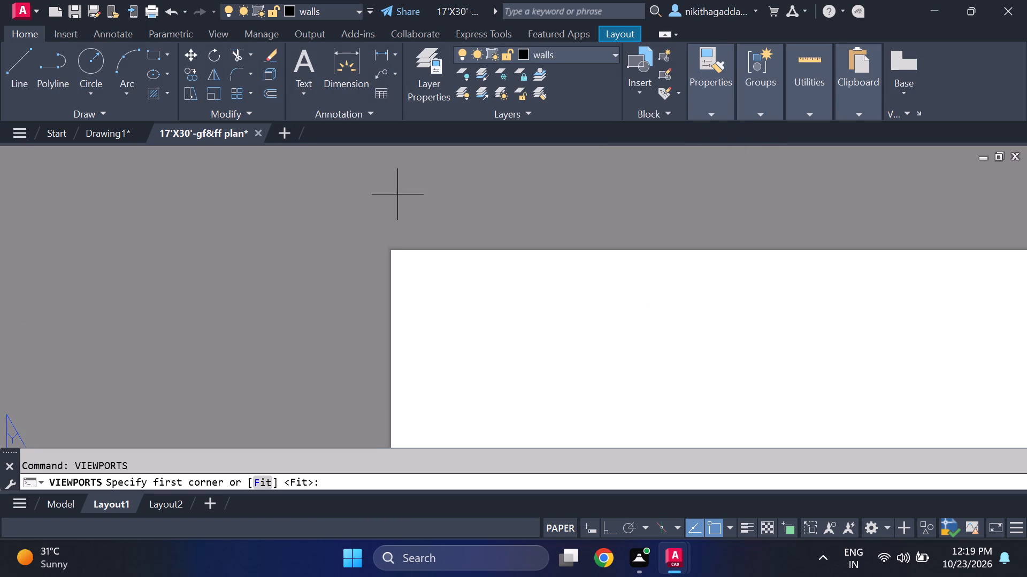
click(389, 249)
scroll(474, 284, down, 3)
middle_drag(520, 323, 204, 184)
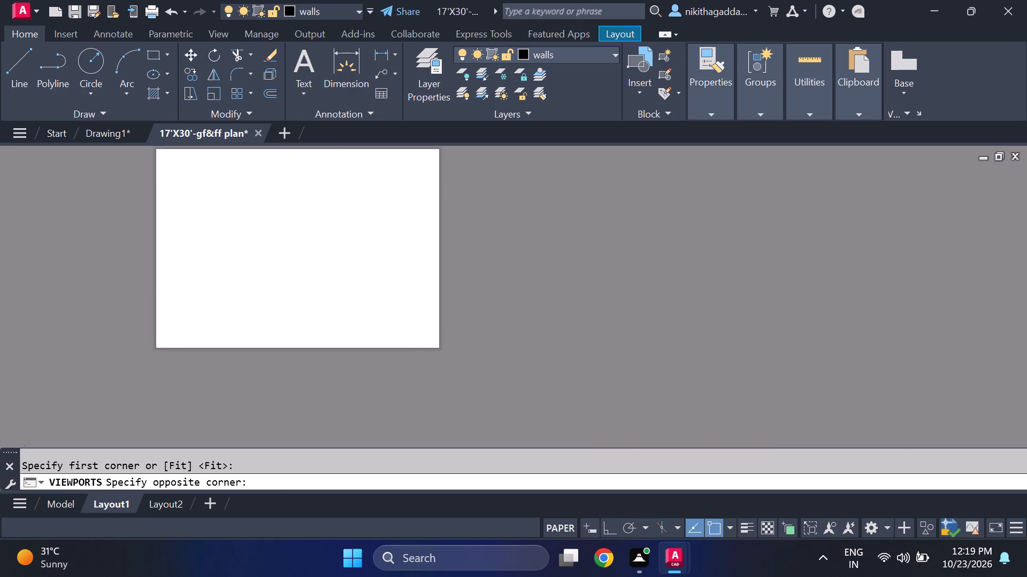
scroll(430, 349, up, 3)
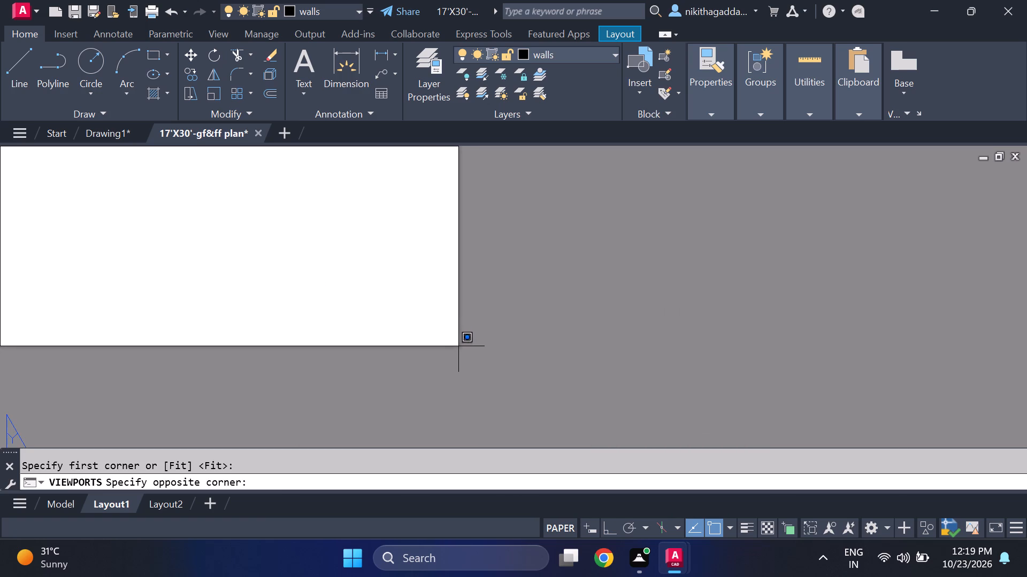
click(458, 346)
scroll(248, 285, down, 3)
middle_drag(248, 283, 417, 381)
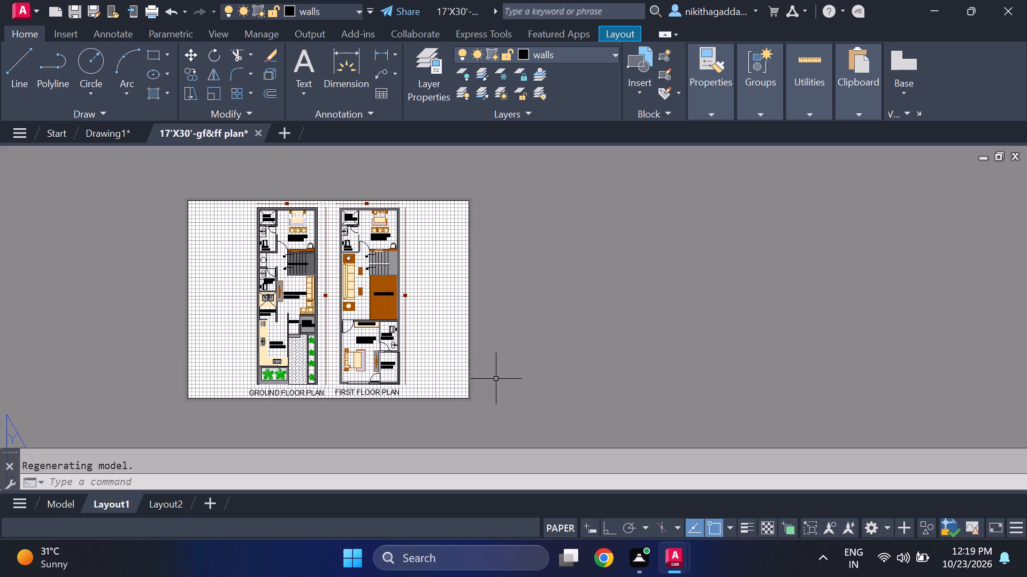
Open the plot settings for Layout1 and generate a plot preview of the sheet.
middle_drag(292, 307, 487, 291)
middle_click(488, 291)
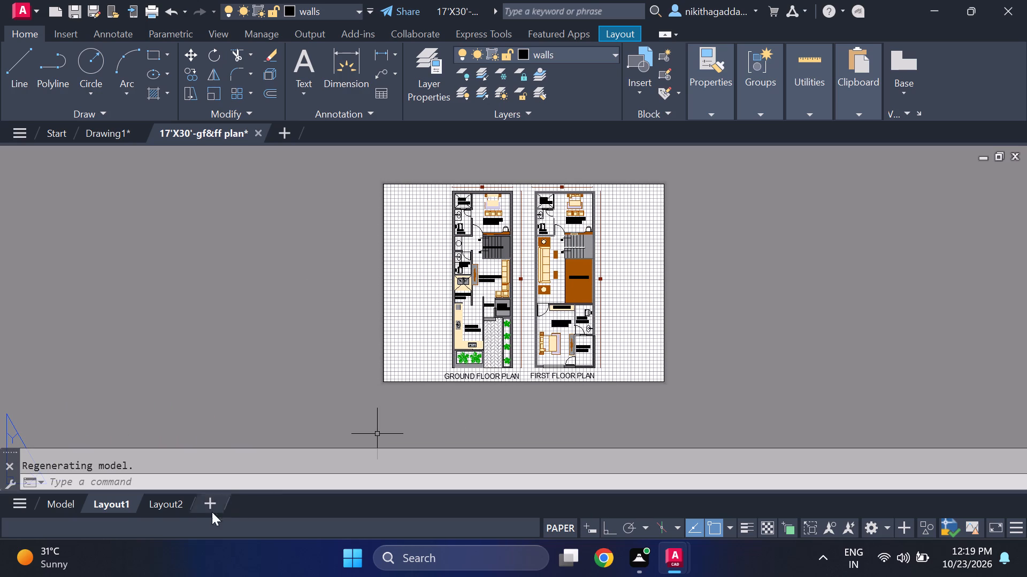
right_click(109, 507)
click(177, 317)
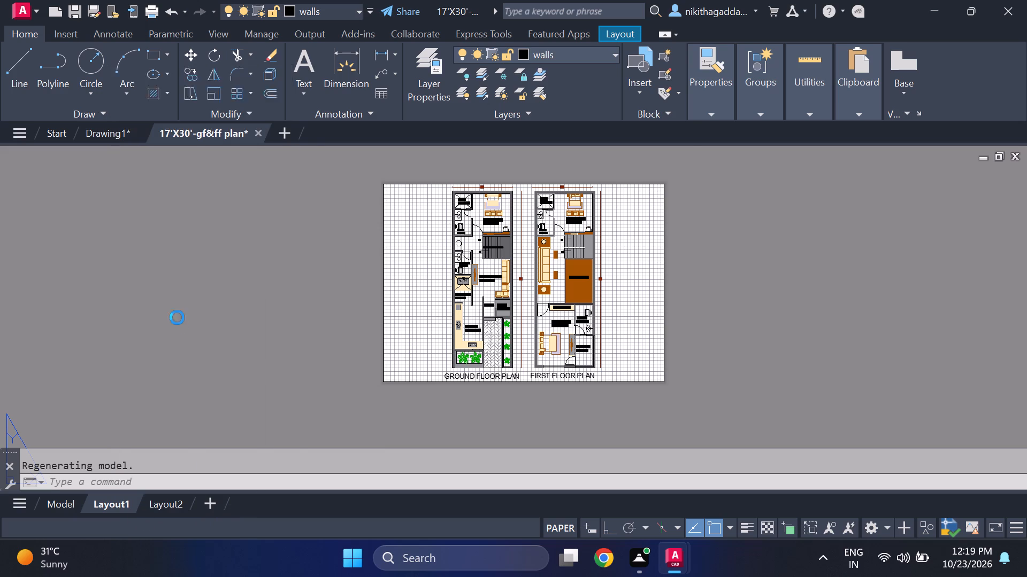
click(421, 307)
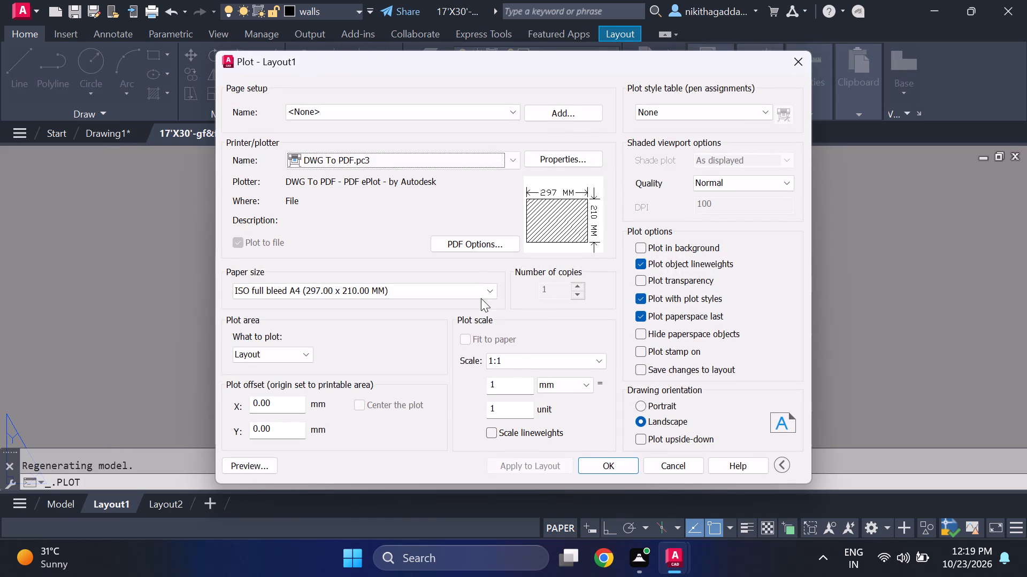
click(246, 469)
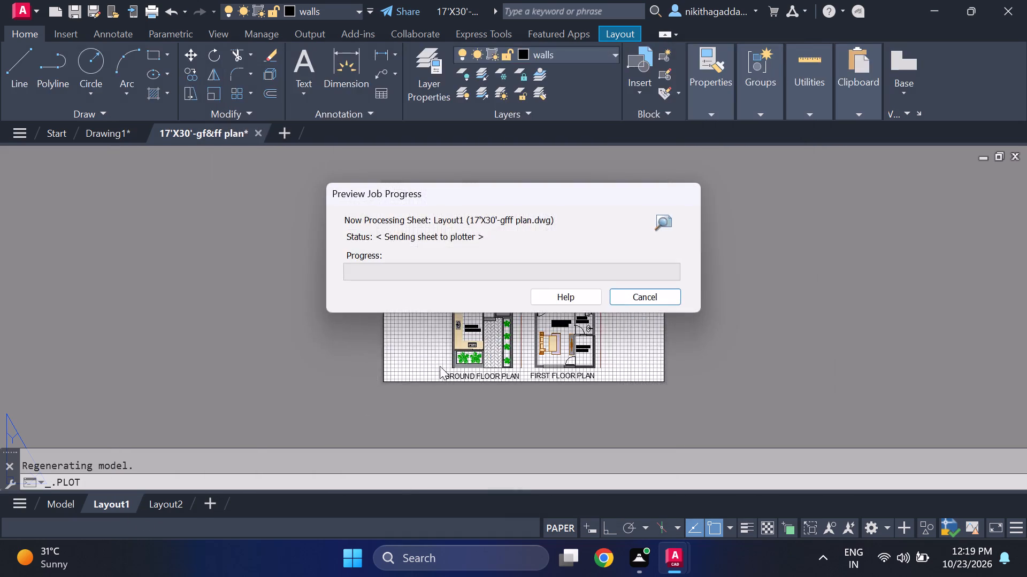
Examine both floor plans in the plot preview, checking the overall sheet arrangement, room labels and plan titles.
scroll(550, 310, up, 2)
scroll(550, 333, down, 2)
scroll(555, 365, up, 2)
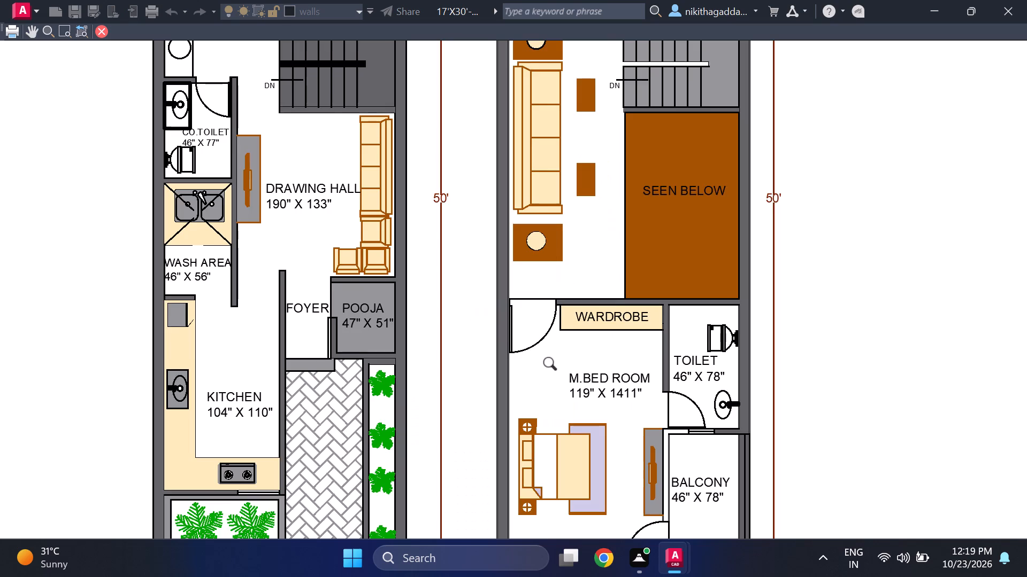
middle_drag(554, 378, 552, 433)
scroll(484, 286, down, 3)
scroll(475, 366, up, 2)
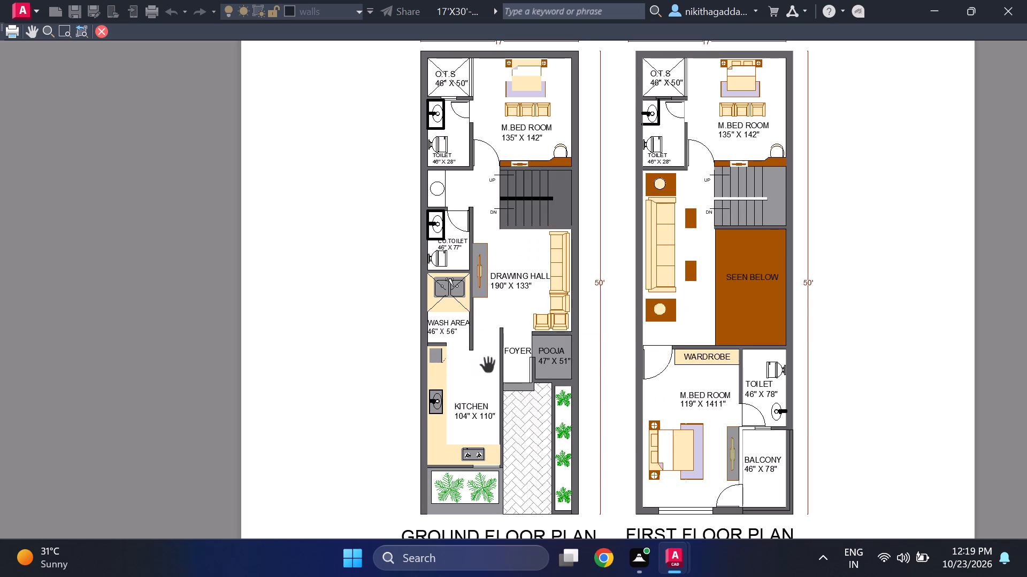
scroll(488, 366, up, 1)
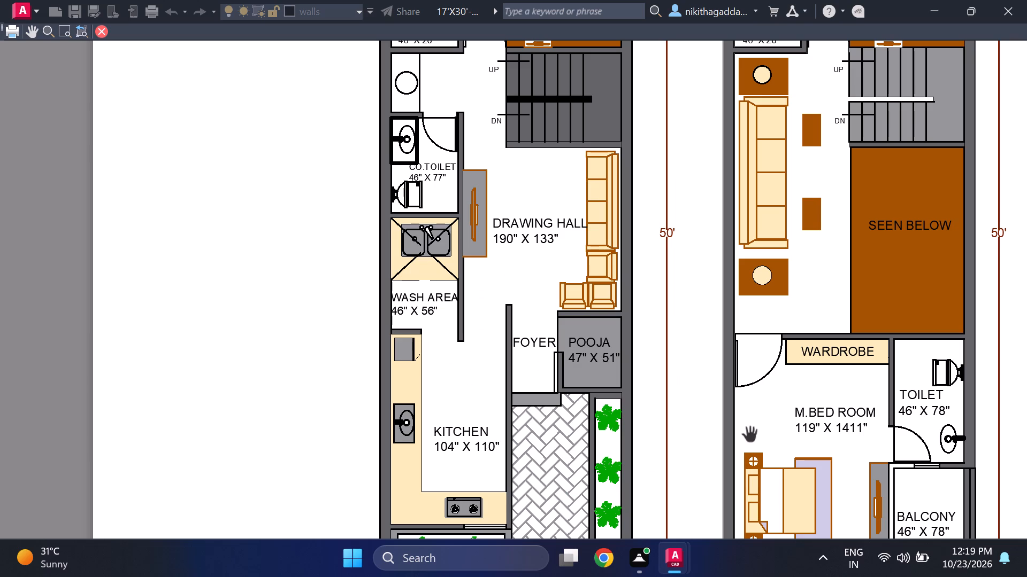
scroll(756, 421, down, 1)
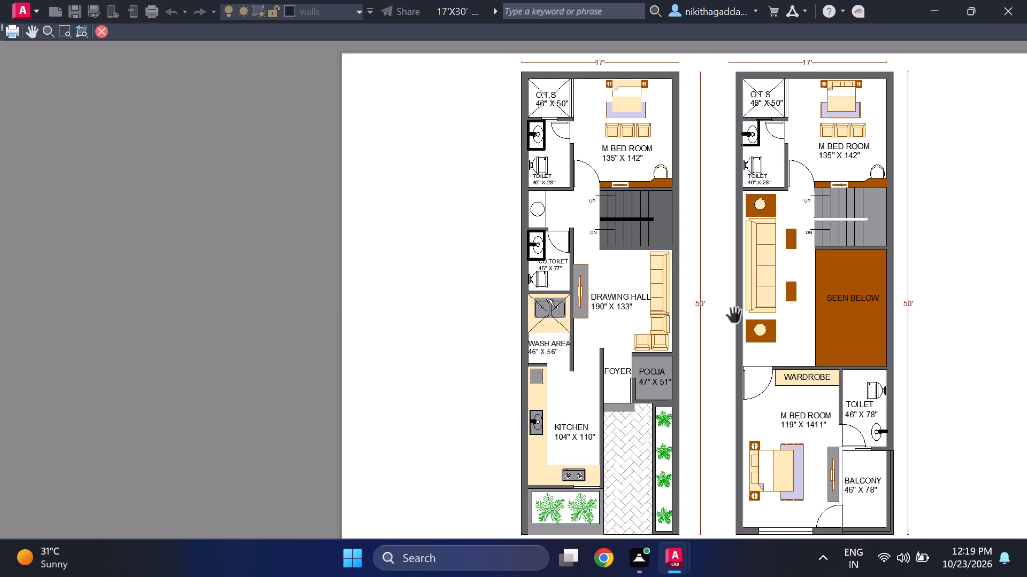
middle_drag(733, 325, 684, 280)
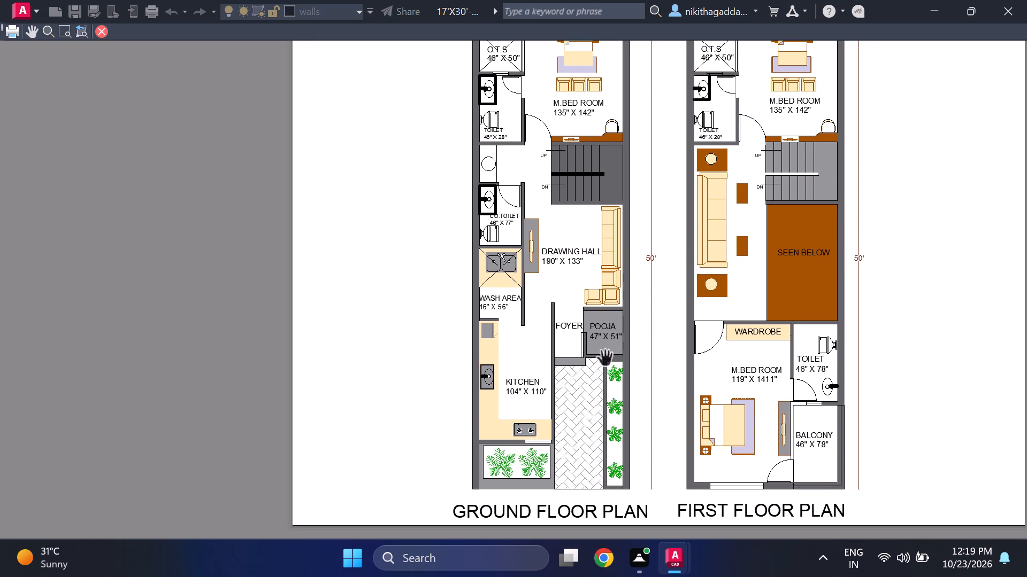
middle_drag(609, 368, 615, 410)
scroll(615, 409, up, 1)
scroll(608, 392, down, 2)
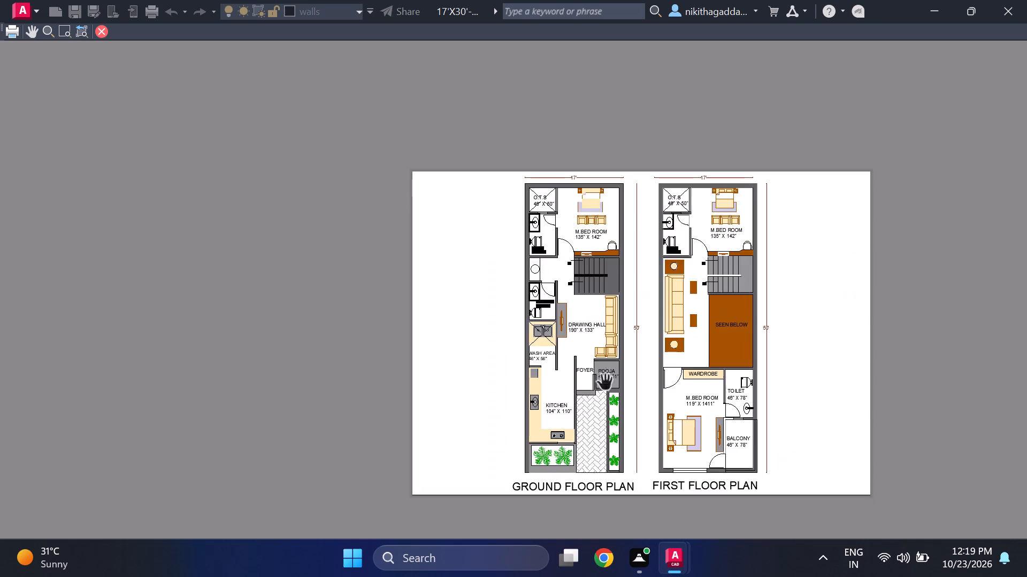
Inspect the ground-floor kitchen, foyer, pooja and entrance planting areas closely in the plot preview.
scroll(588, 326, up, 2)
middle_drag(624, 436, 564, 375)
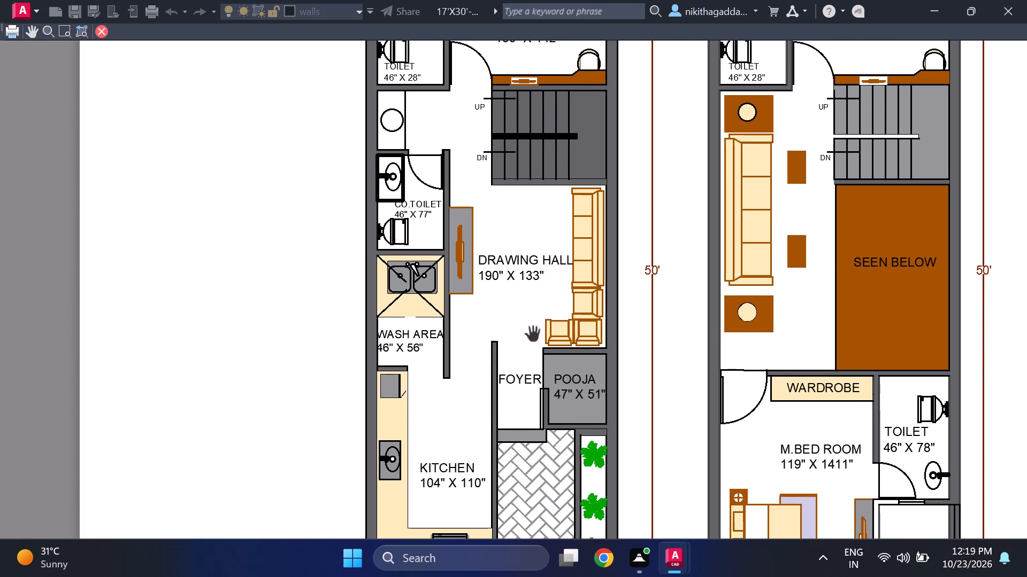
scroll(408, 419, up, 2)
scroll(408, 420, down, 3)
middle_drag(453, 464, 456, 331)
scroll(443, 336, up, 4)
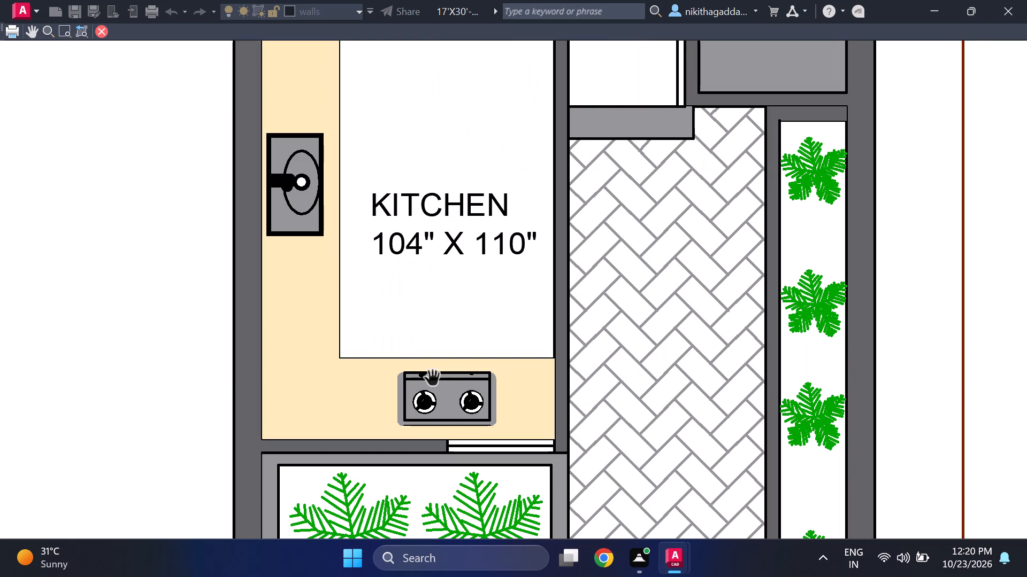
scroll(467, 430, up, 9)
scroll(451, 381, down, 1)
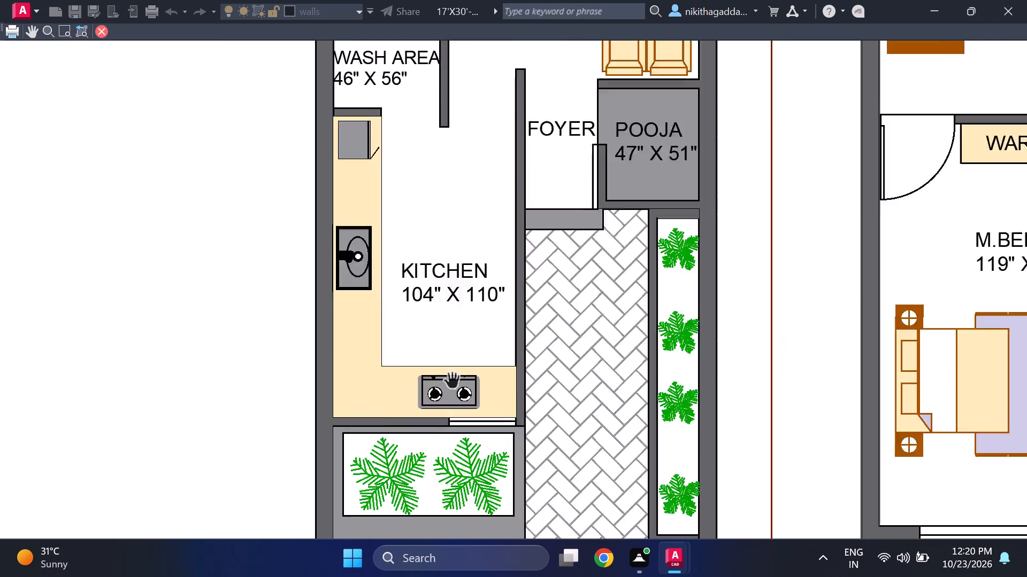
scroll(454, 384, down, 2)
scroll(464, 381, up, 5)
scroll(252, 228, down, 3)
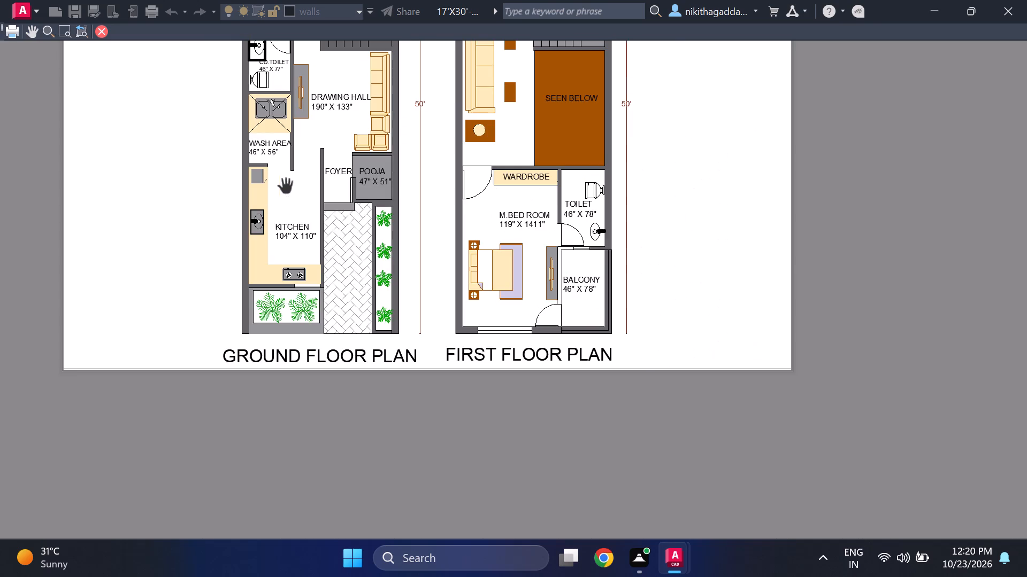
Inspect the ground-floor wash area, common toilet, drawing hall and staircase closely in the plot preview.
middle_drag(289, 188, 339, 378)
scroll(317, 288, up, 4)
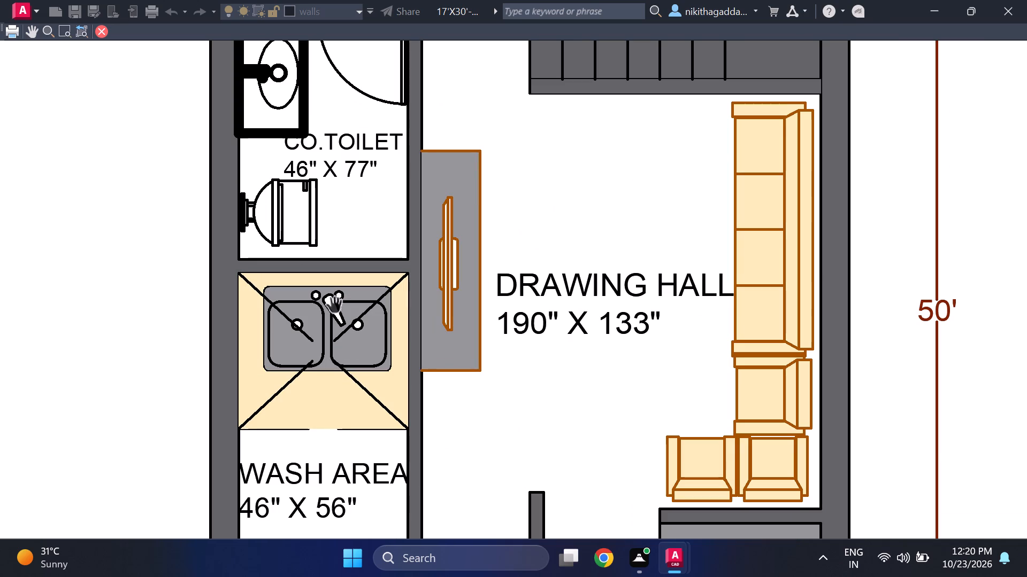
scroll(395, 341, up, 1)
middle_drag(312, 181, 366, 384)
scroll(334, 292, down, 1)
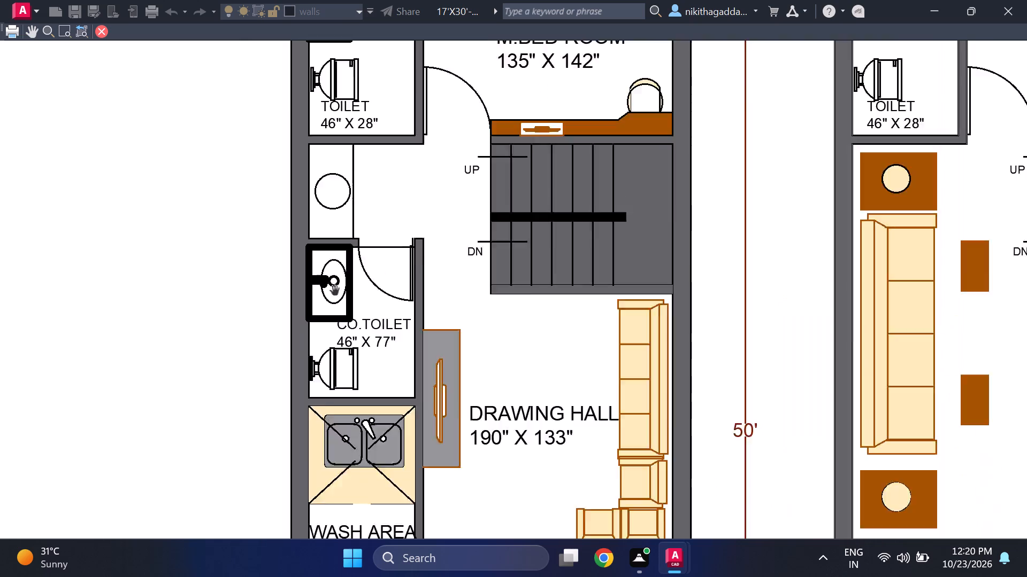
scroll(334, 292, down, 2)
scroll(351, 231, up, 3)
middle_drag(358, 322, 355, 359)
scroll(355, 362, down, 4)
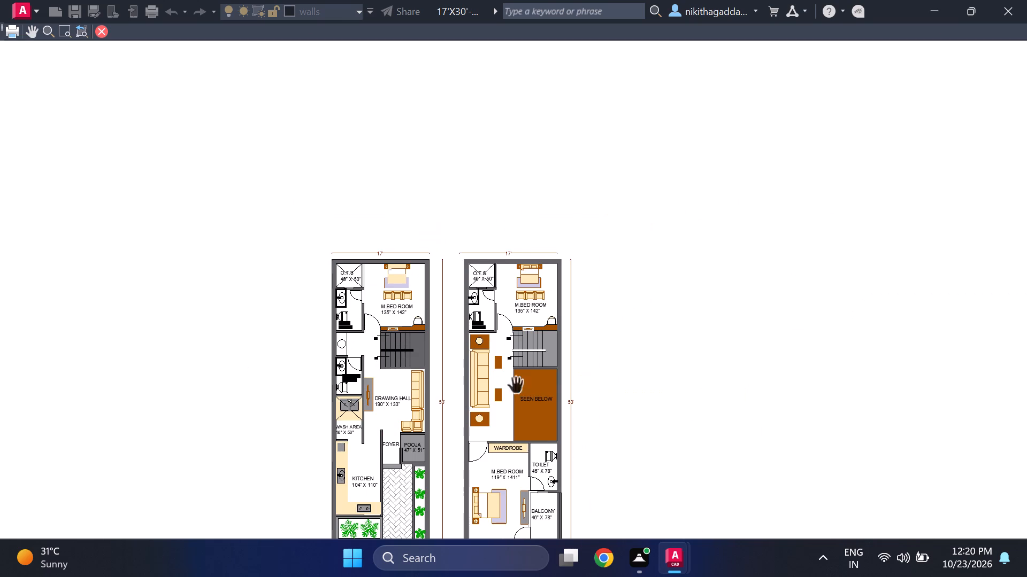
Examine the bedrooms, toilets and staircases of both floors in the plot preview, then close the preview.
middle_drag(523, 394, 499, 300)
scroll(490, 355, up, 3)
scroll(490, 374, down, 2)
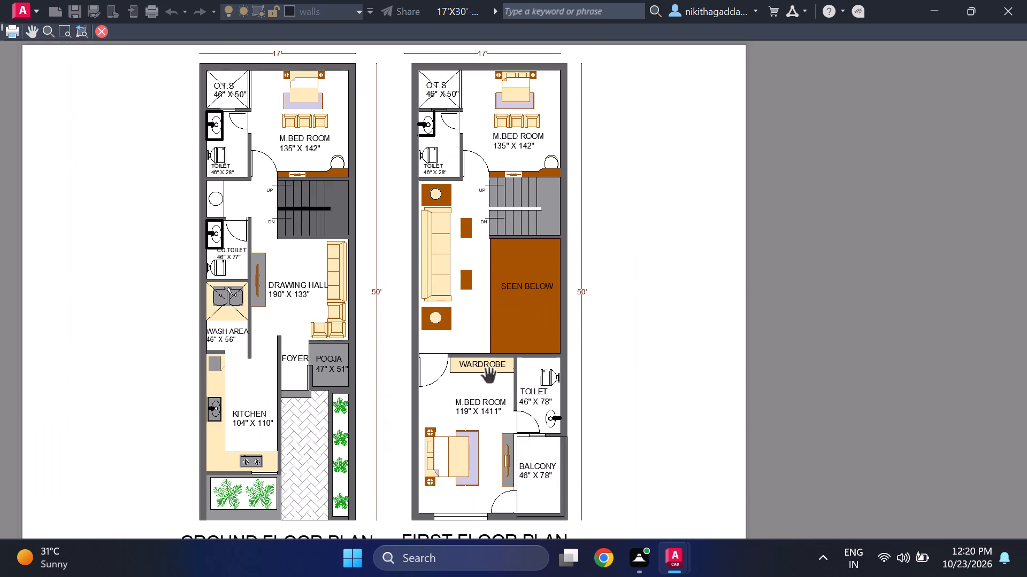
middle_drag(479, 334, 496, 412)
scroll(483, 205, up, 1)
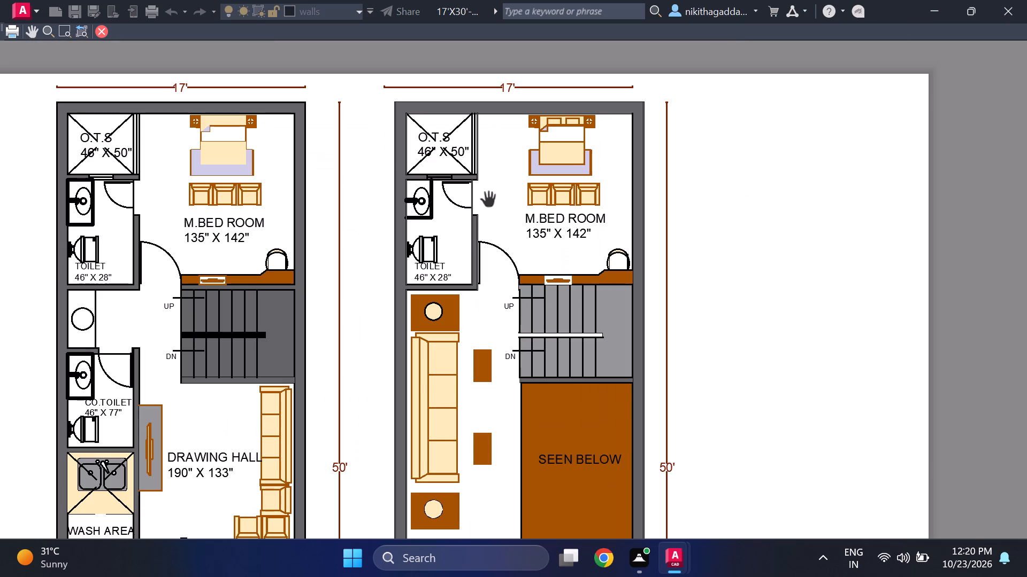
scroll(488, 202, down, 2)
scroll(451, 205, up, 2)
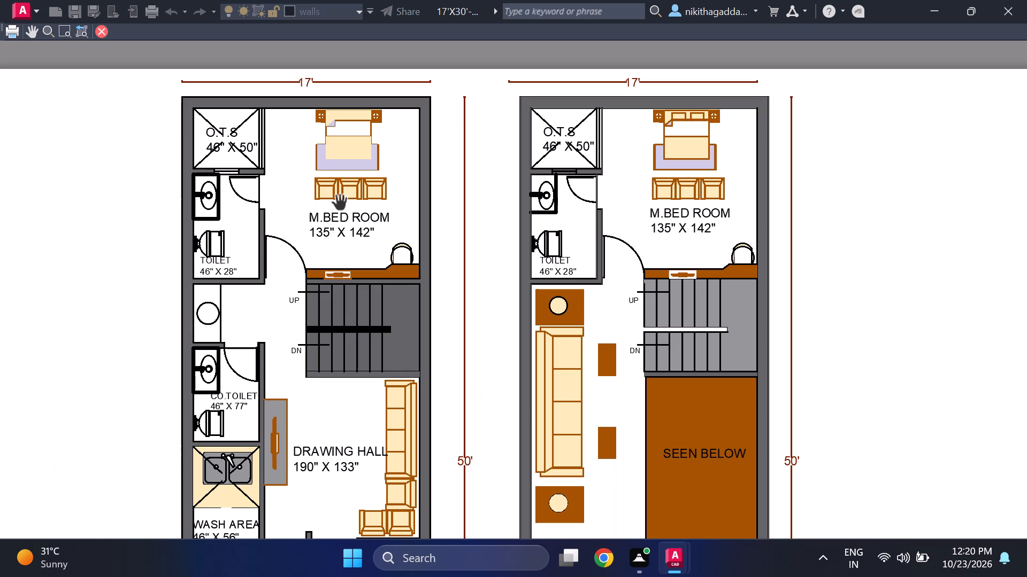
scroll(339, 209, down, 4)
scroll(361, 243, up, 4)
scroll(321, 238, down, 3)
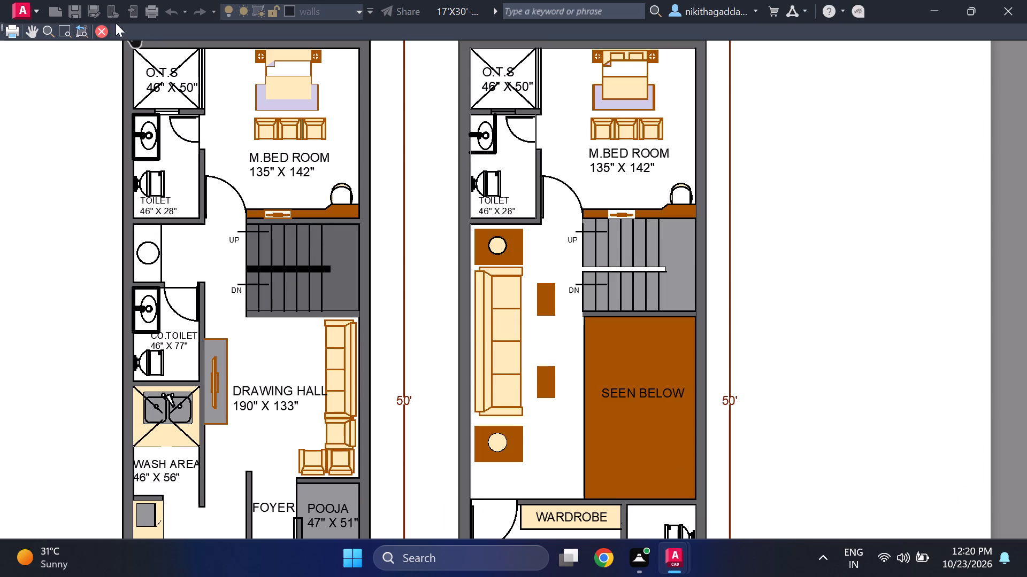
click(104, 29)
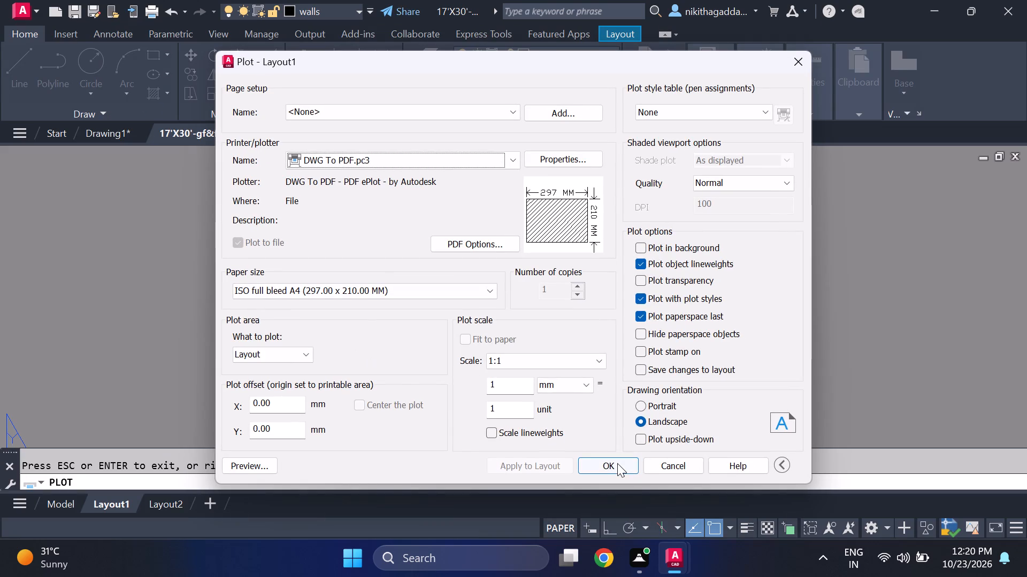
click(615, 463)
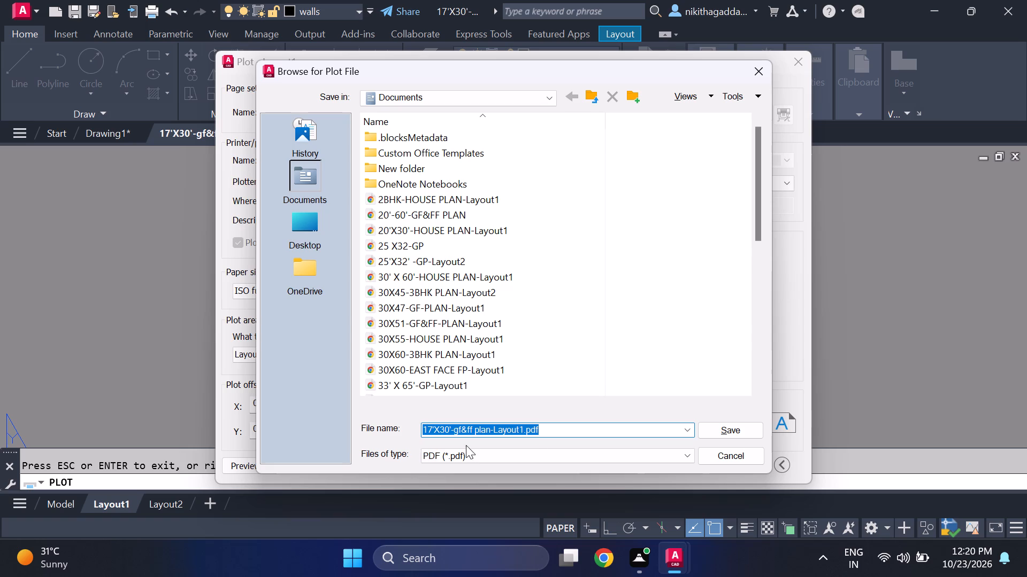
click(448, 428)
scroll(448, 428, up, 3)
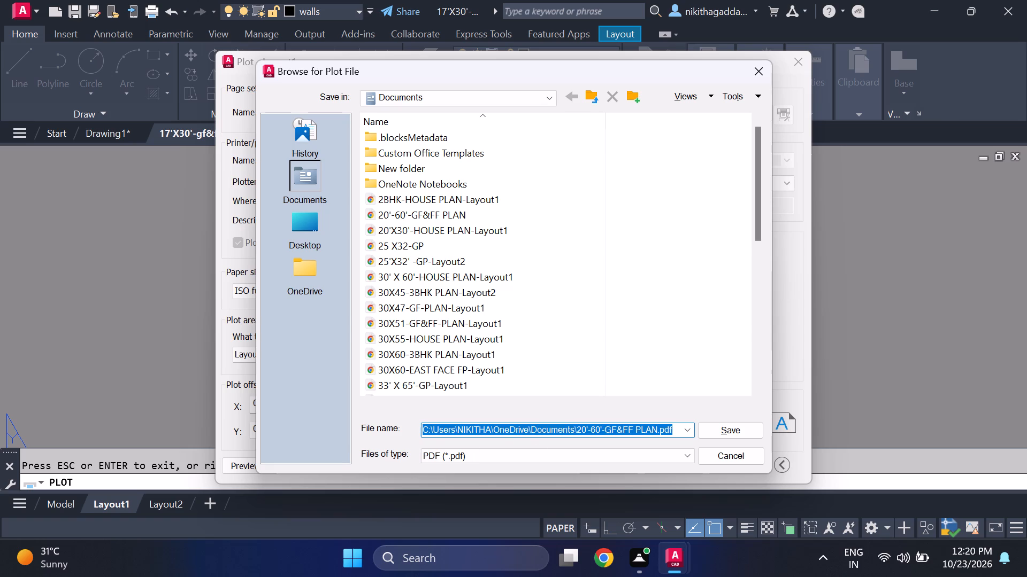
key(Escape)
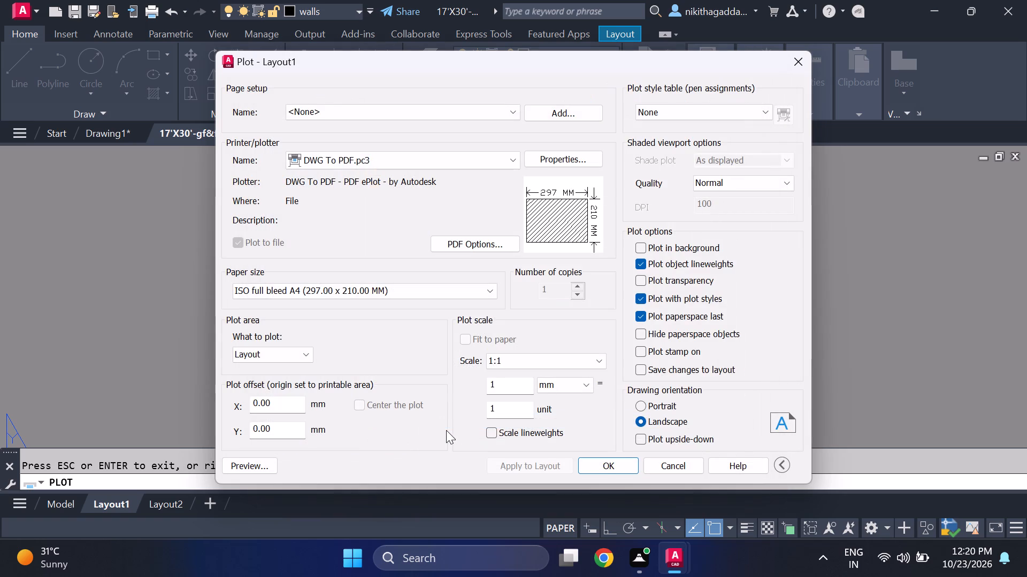
Plot the layout to a PDF file named 17'X50'-GF&FF PLAN-LAYOUT-1 in the Documents folder.
click(611, 464)
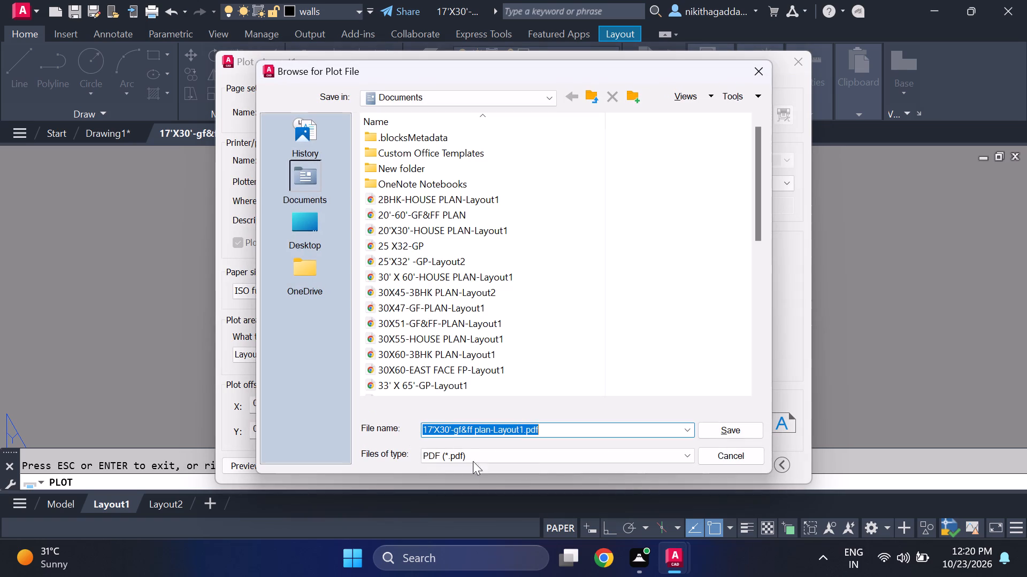
click(545, 432)
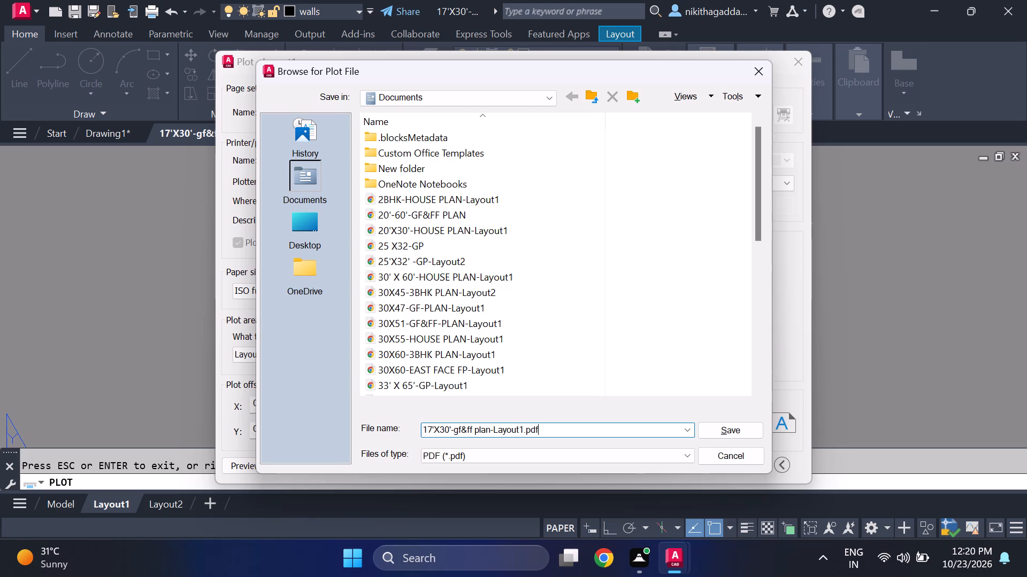
key(Delete)
key(Delete)
key(BackSpace)
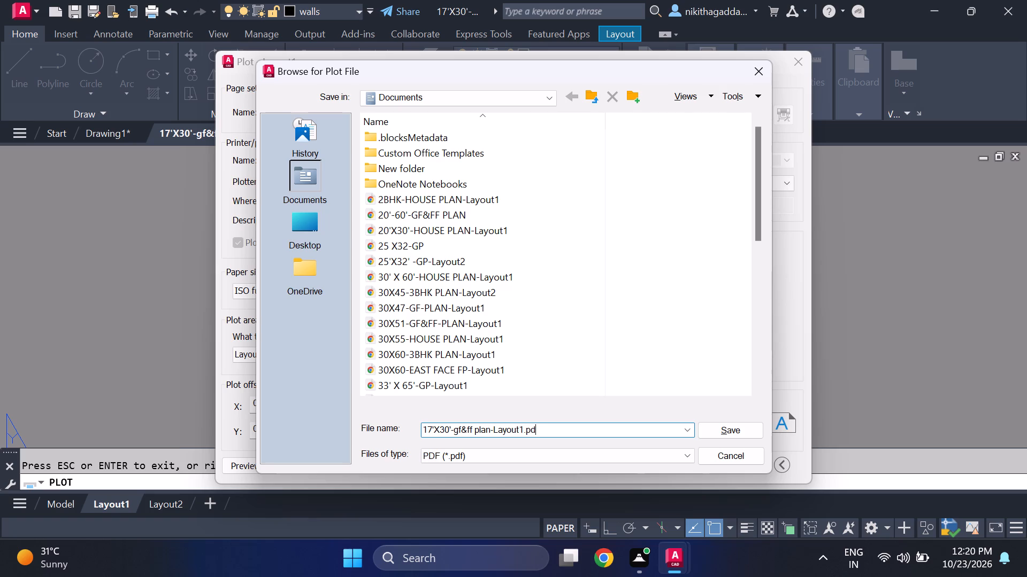
key(BackSpace)
key(BackSpace)
key(BackSpace)
key(BackSpace)
key(BackSpace)
key(BackSpace)
key(BackSpace)
key(BackSpace)
key(BackSpace)
key(BackSpace)
key(BackSpace)
key(BackSpace)
key(BackSpace)
key(BackSpace)
key(BackSpace)
key(BackSpace)
key(BackSpace)
key(BackSpace)
key(BackSpace)
key(BackSpace)
key(BackSpace)
key(BackSpace)
key(BackSpace)
key(BackSpace)
key(BackSpace)
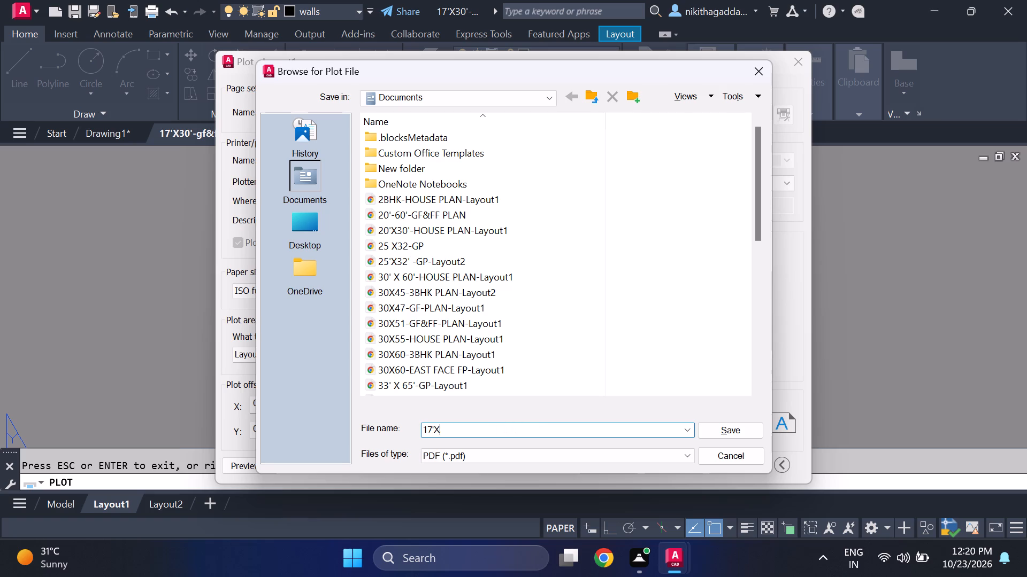
key(5)
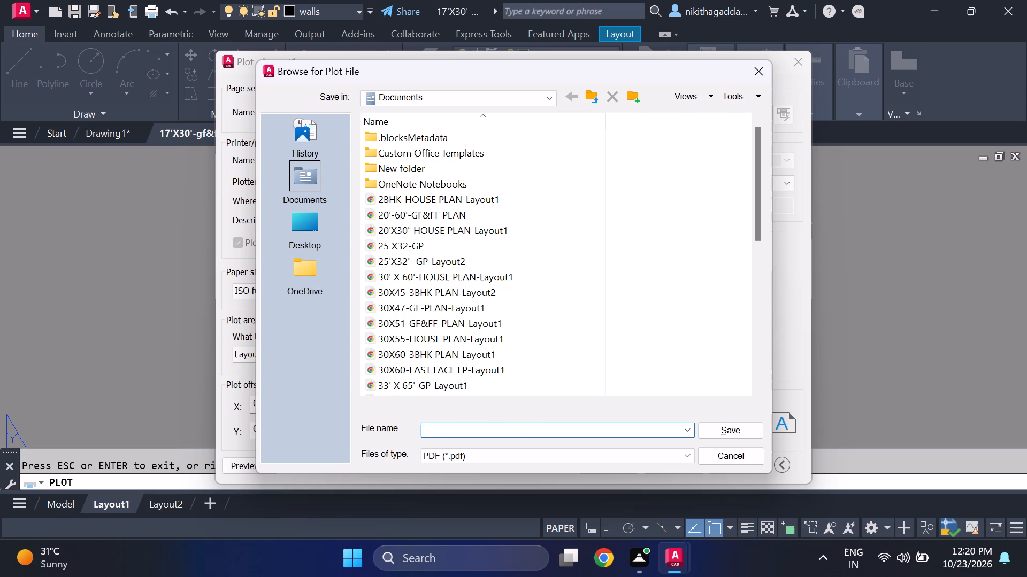
key(0)
text('-)
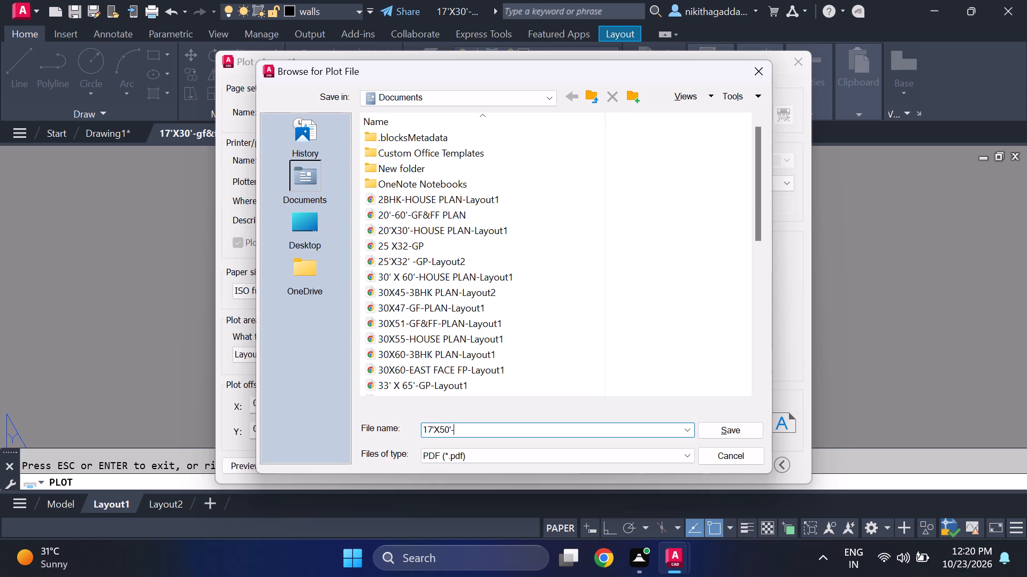
text(GF)
key(shift+ampersand)
text(FF)
key(space)
text(PLAN)
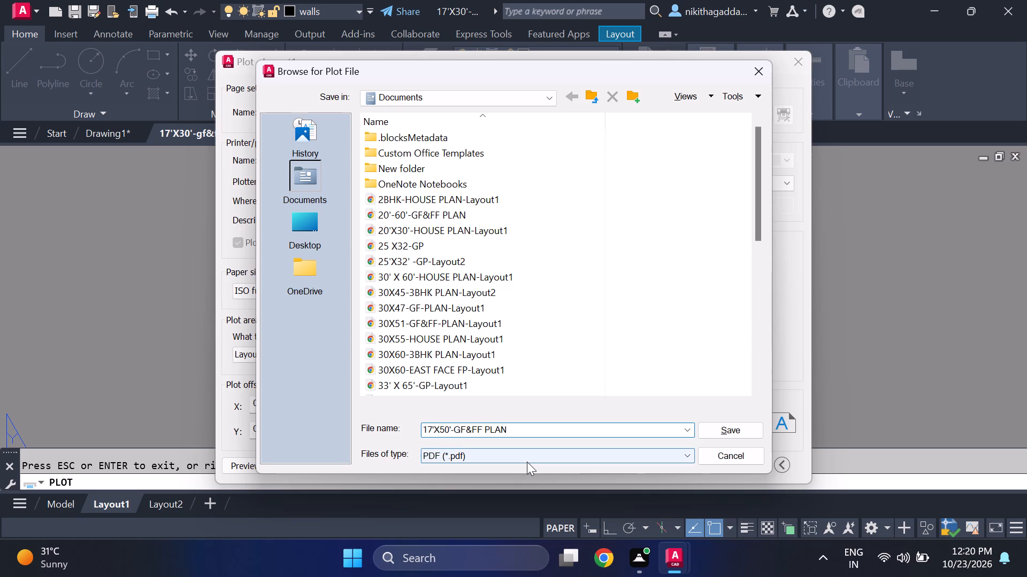
text(-LAYOUT)
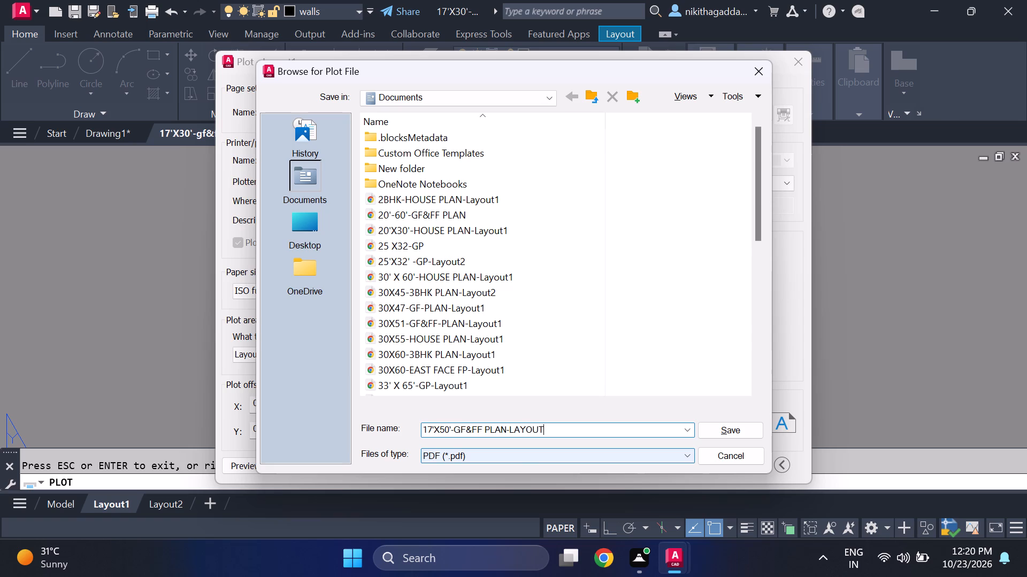
key(BackSpace)
key(BackSpace)
key(BackSpace)
key(BackSpace)
text(YOUT)
text(-1)
scroll(507, 446, up, 2)
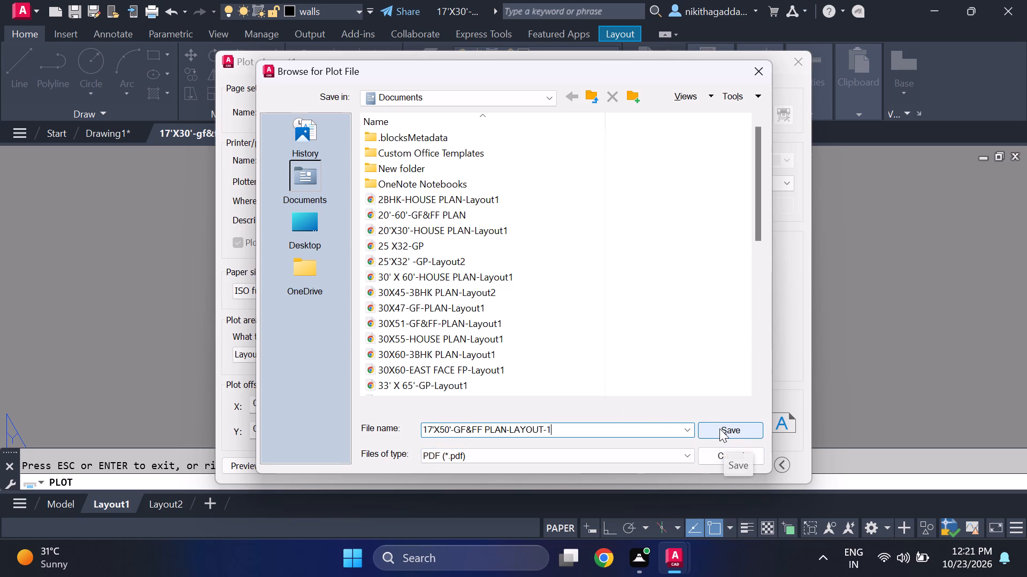
click(719, 428)
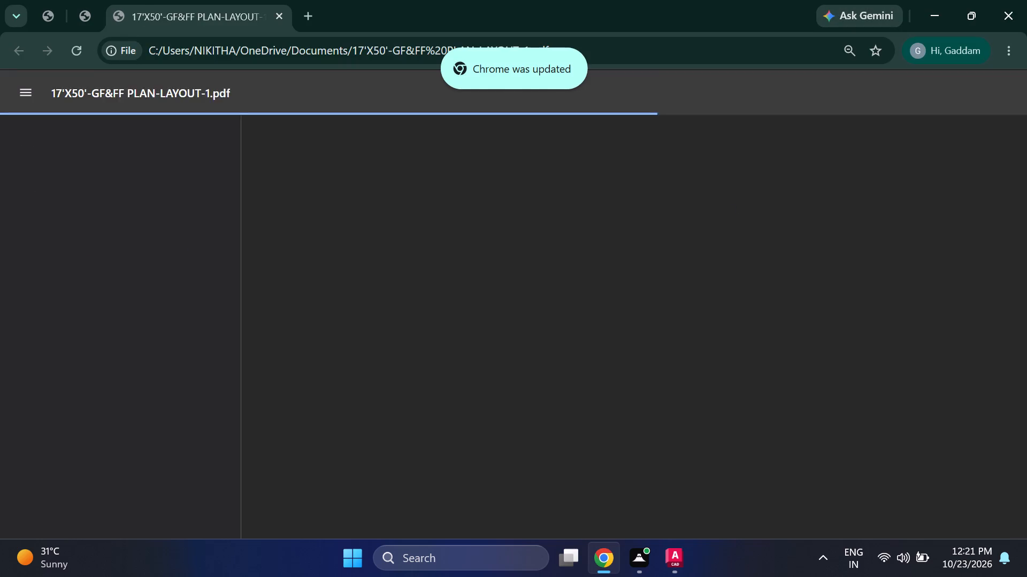
Look over both floor plans in the plotted PDF in Chrome, then close the browser window.
scroll(756, 262, down, 5)
scroll(757, 288, up, 1)
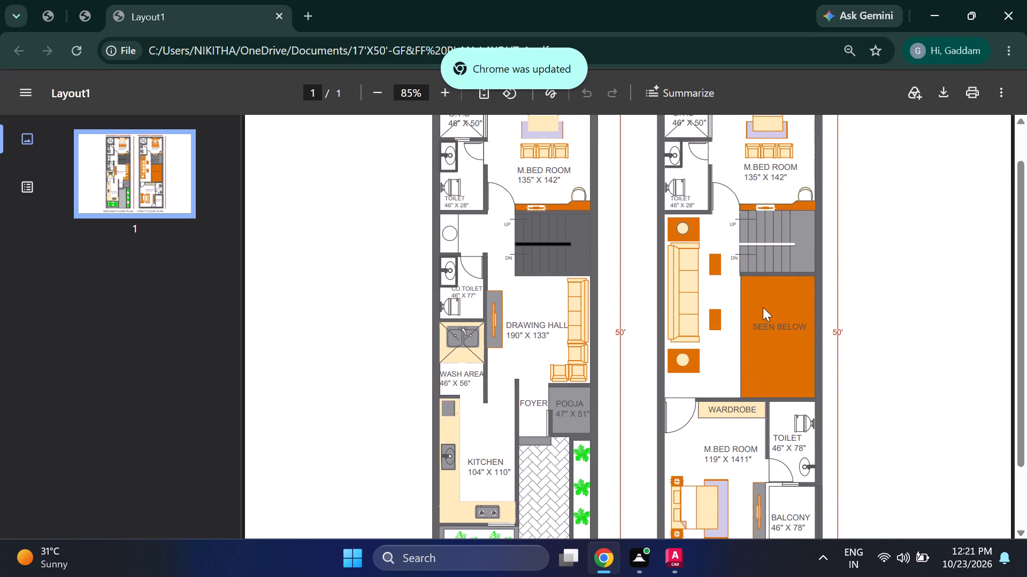
scroll(787, 341, down, 2)
scroll(787, 344, up, 6)
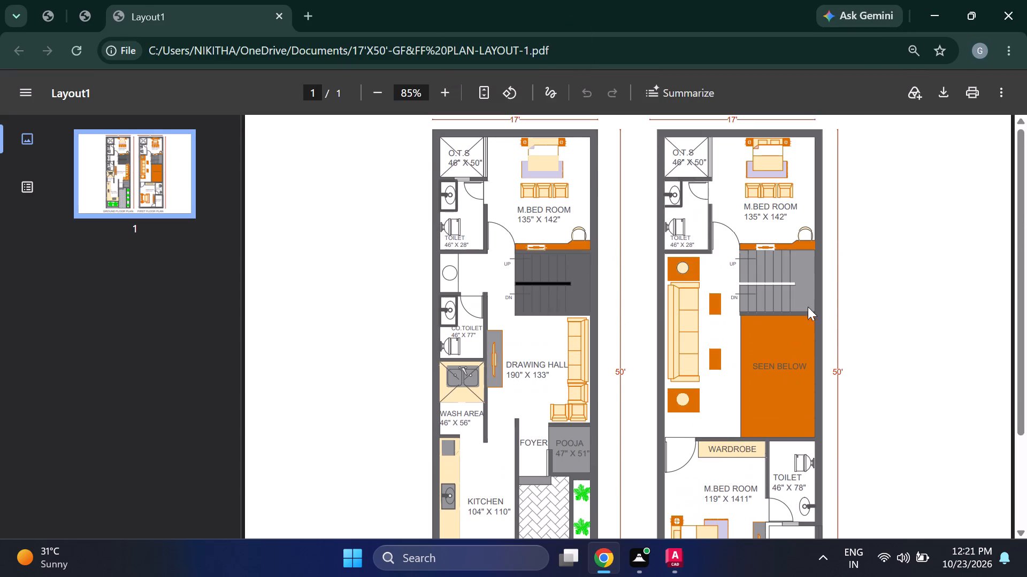
click(1023, 13)
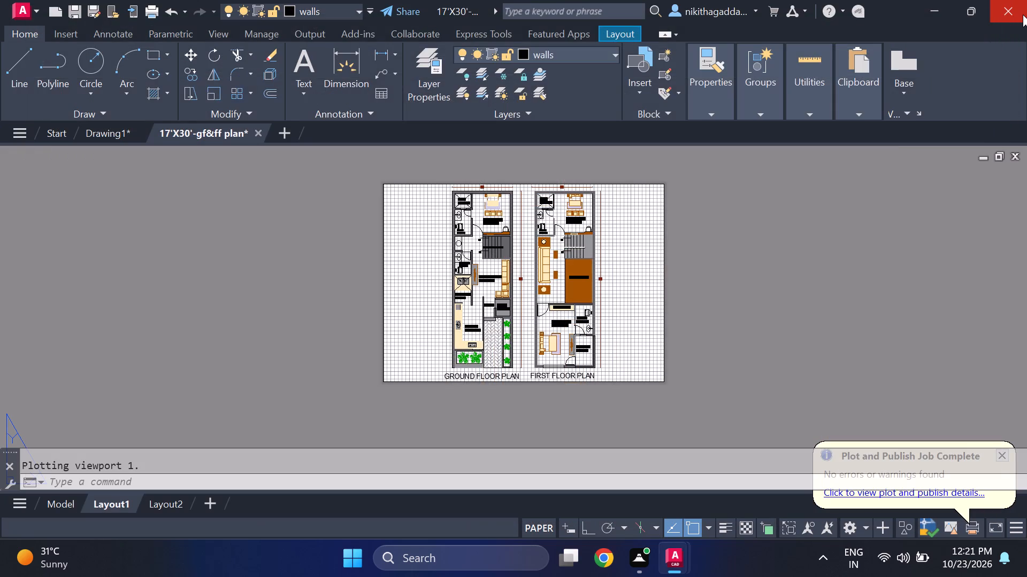
Quit the CAD program, saving the changes to the 17'X30'-gf&ff plan drawing.
click(1023, 14)
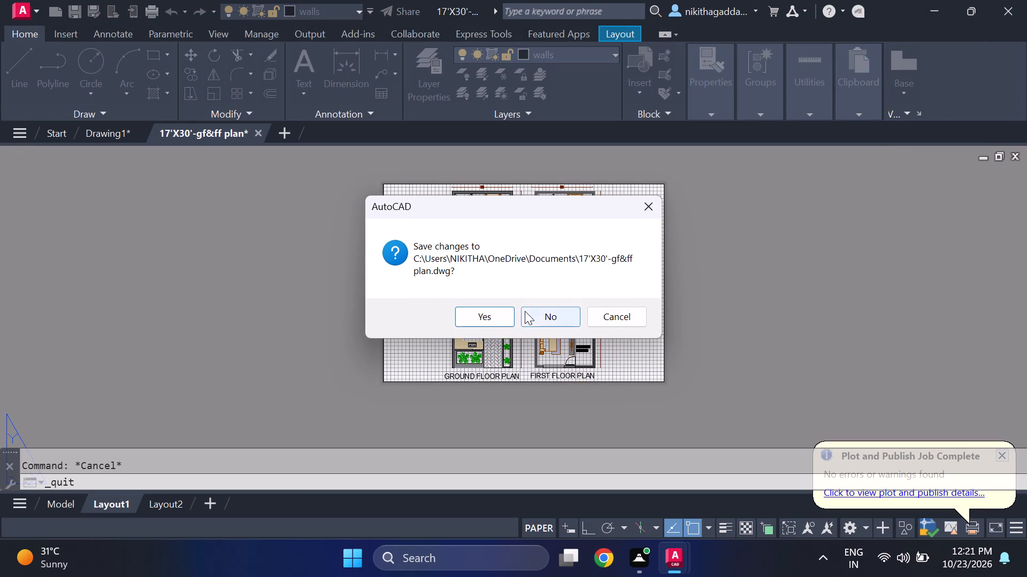
click(494, 316)
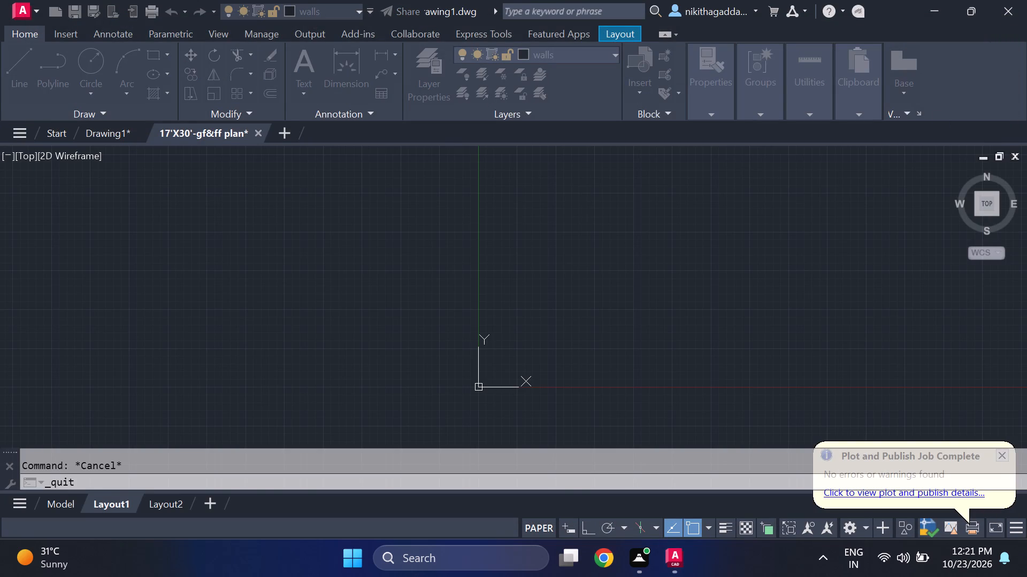
click(510, 314)
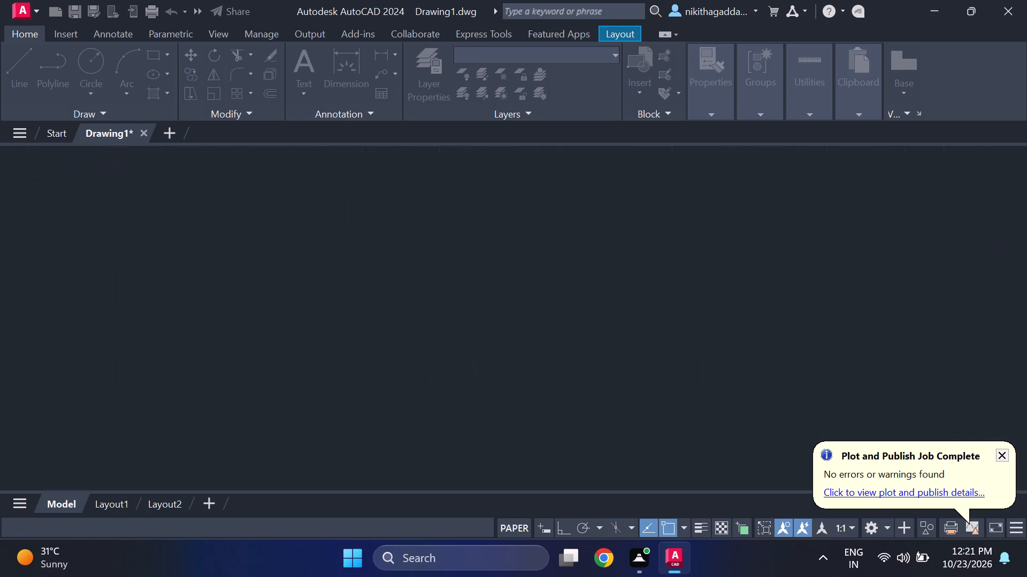